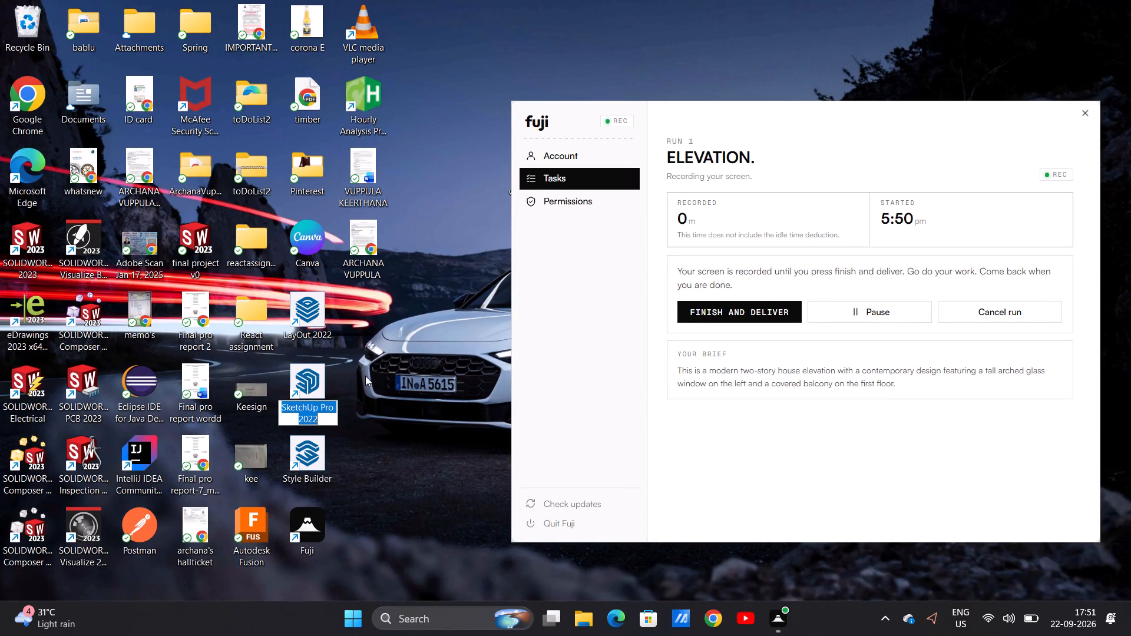
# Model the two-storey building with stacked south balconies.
# Launch SketchUp Pro 2022 from the desktop.
pyautogui.click(365, 376)
pyautogui.doubleClick(333, 389)
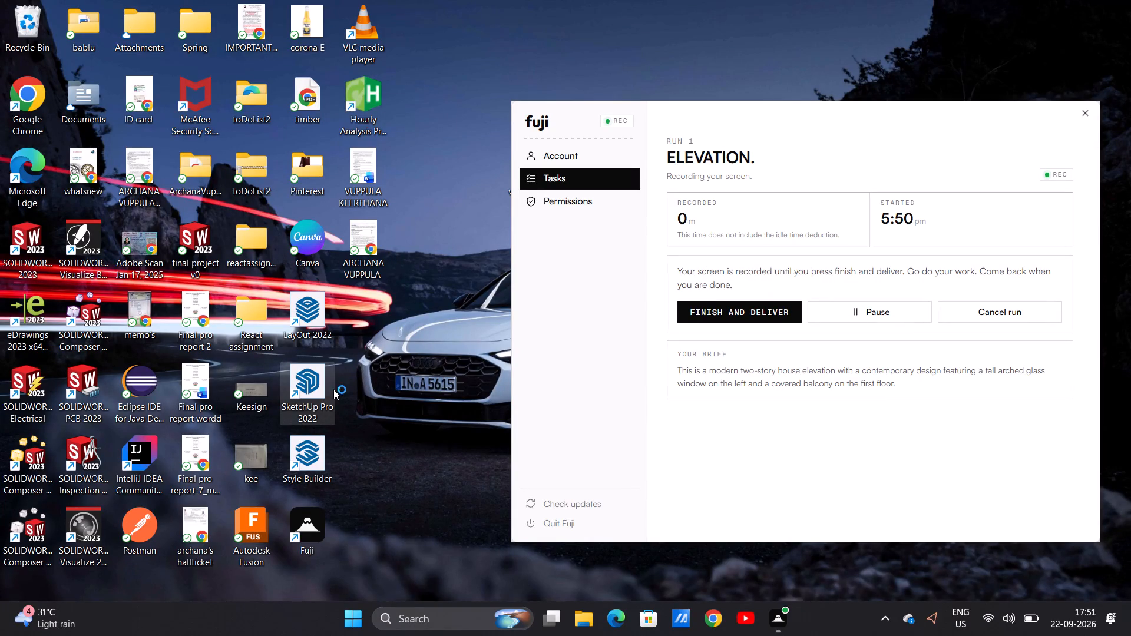
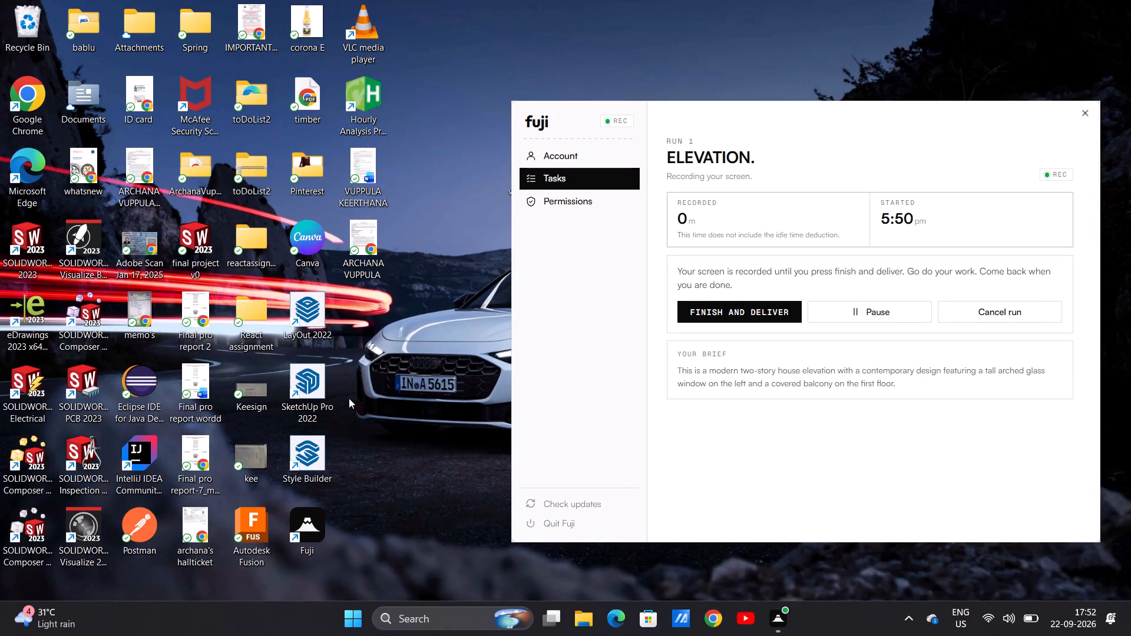
# Launch SketchUp Pro 2022 from the desktop and bring its welcome window to the front.
pyautogui.tripleClick(322, 379)
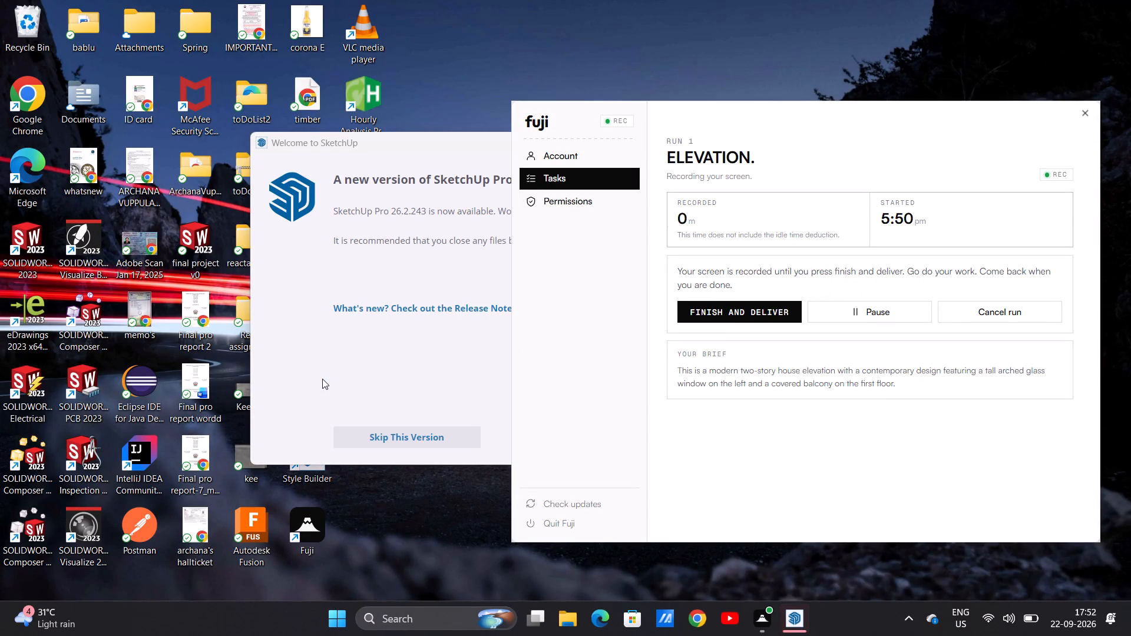
pyautogui.doubleClick(322, 379)
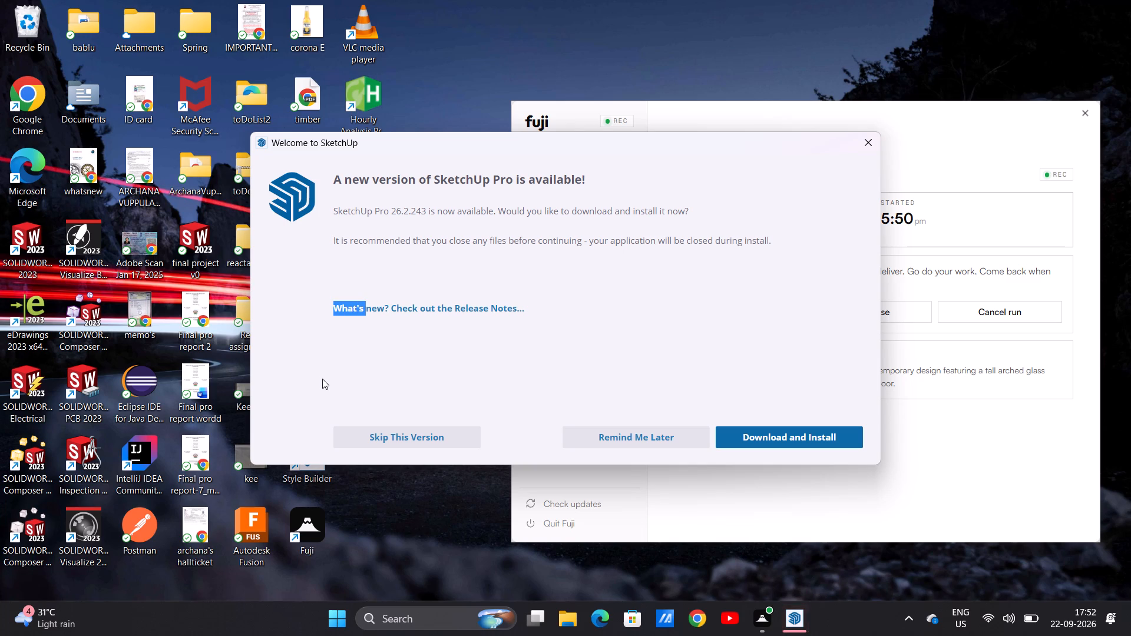
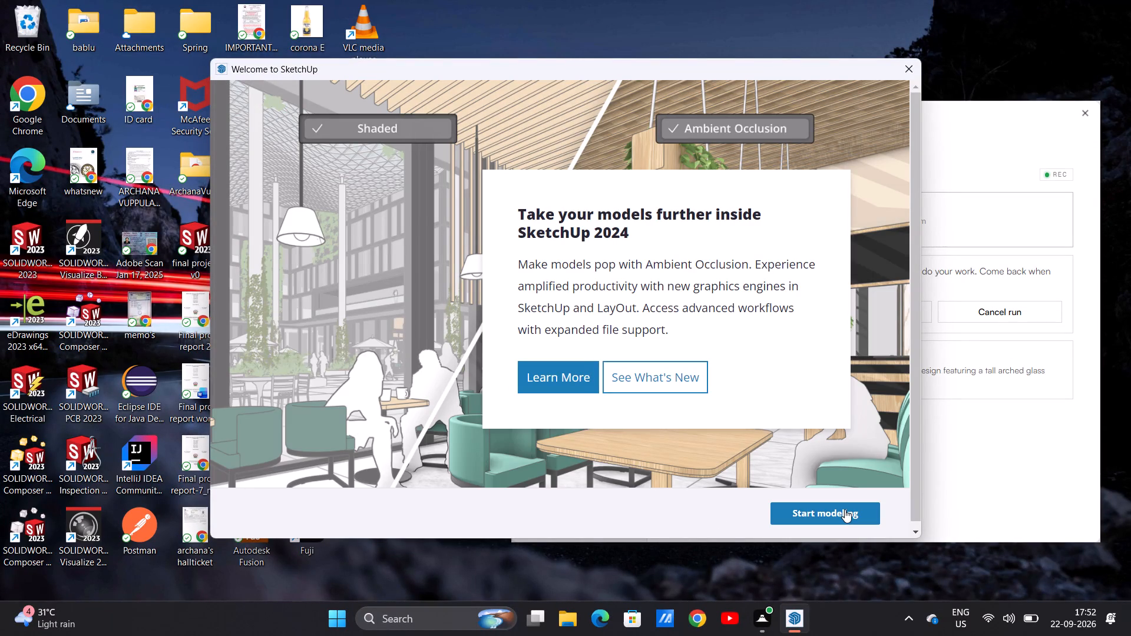
# Continue past the SketchUp 2024 announcement to the page for creating a new model from a template.
pyautogui.doubleClick(845, 509)
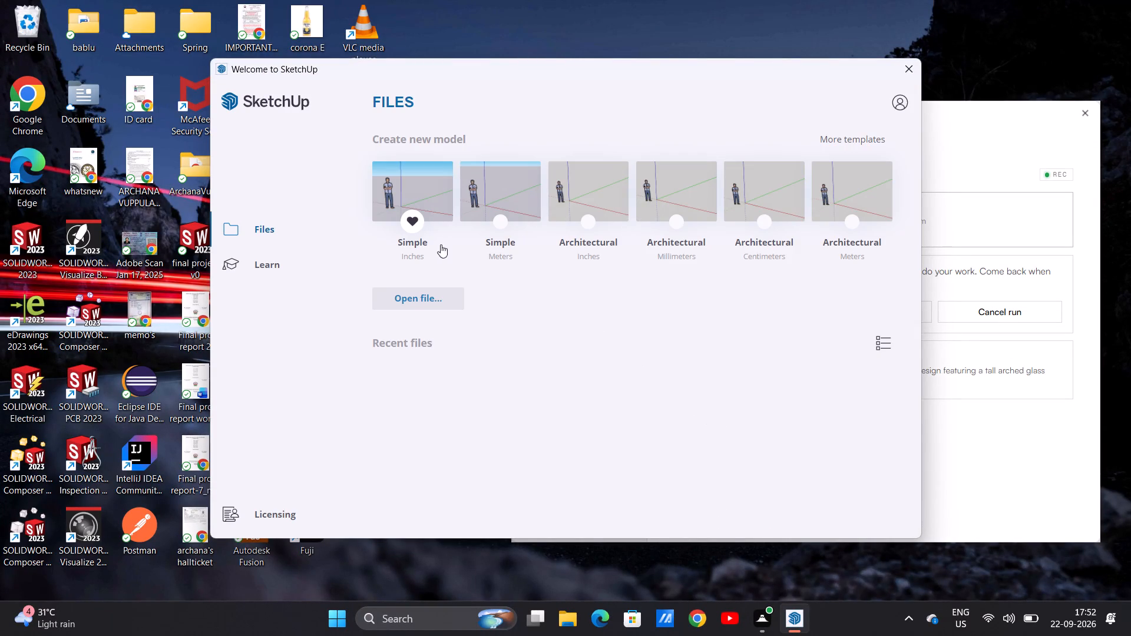
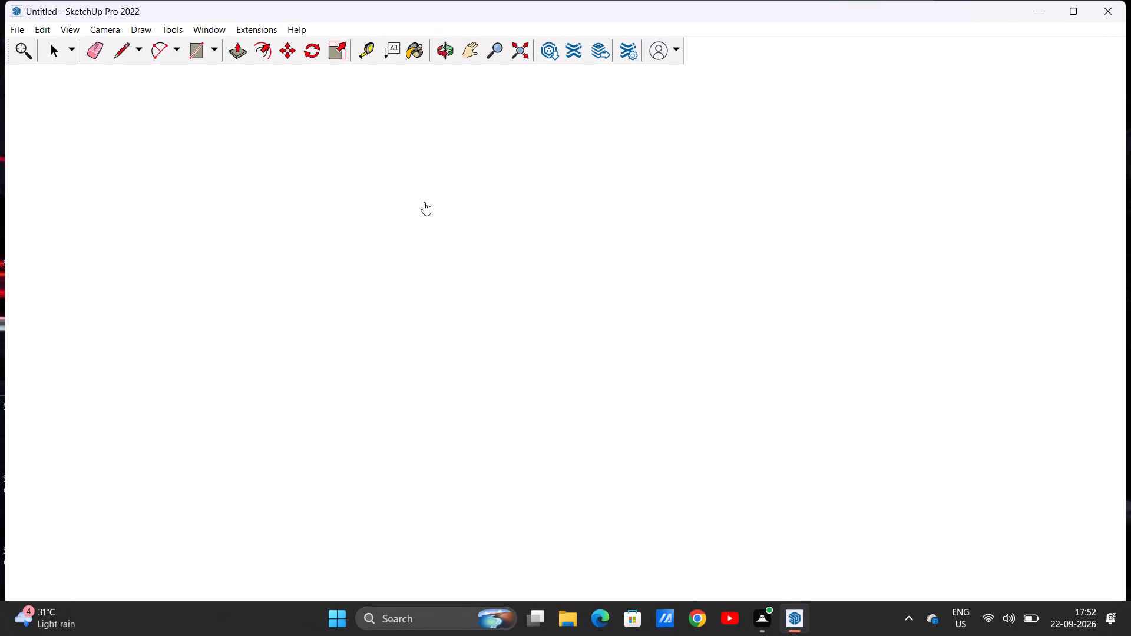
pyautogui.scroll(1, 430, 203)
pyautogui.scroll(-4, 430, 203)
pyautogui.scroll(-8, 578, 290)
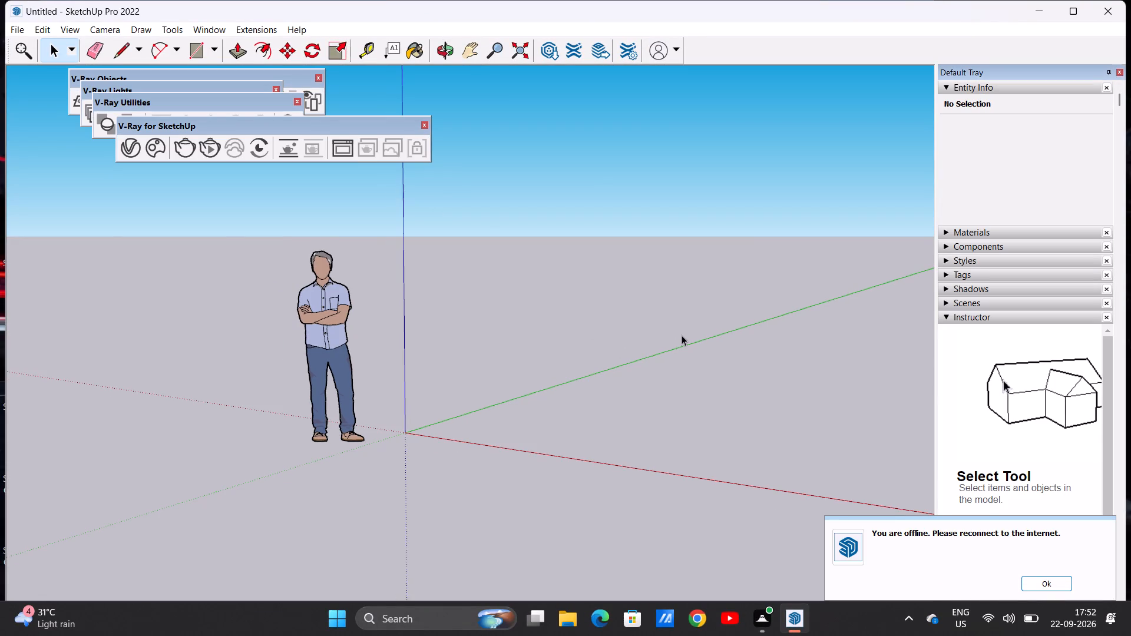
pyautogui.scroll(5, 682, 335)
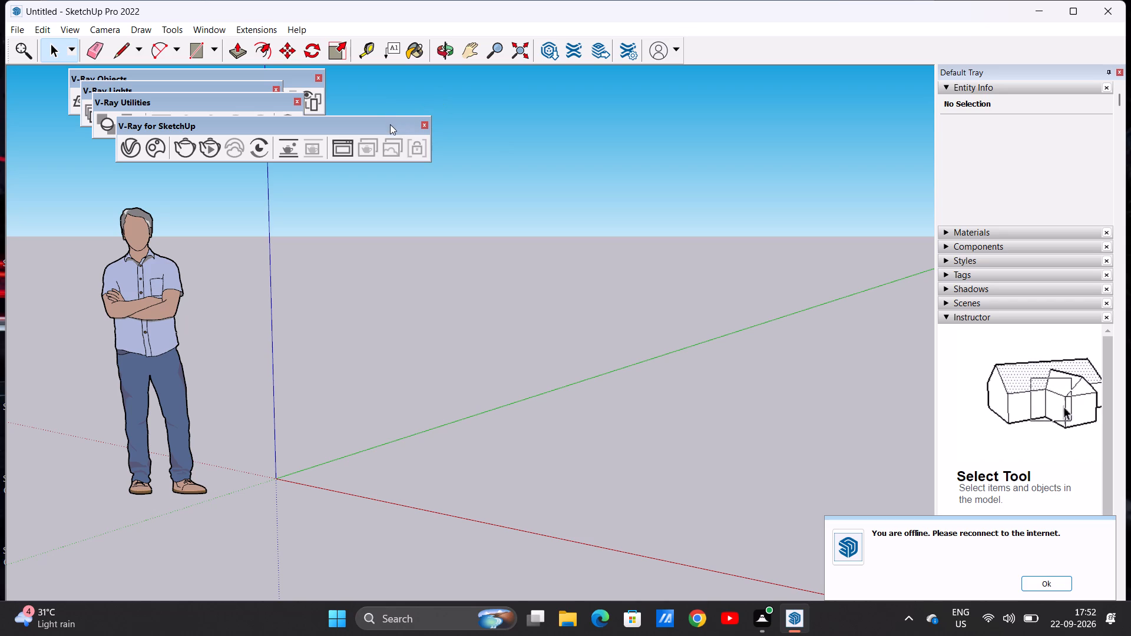
# Dock the floating V-Ray for SketchUp toolbar in the same row as the Getting Started tools.
pyautogui.moveTo(390, 125); pyautogui.dragTo(807, 61)
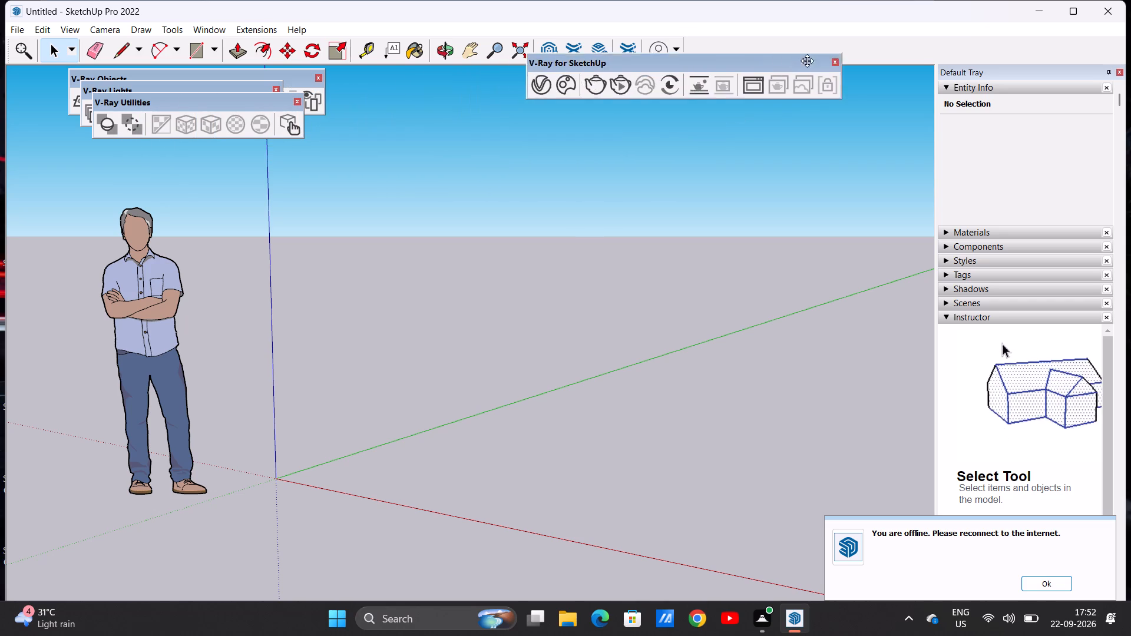
pyautogui.moveTo(807, 61); pyautogui.dragTo(983, 45)
pyautogui.click(983, 45)
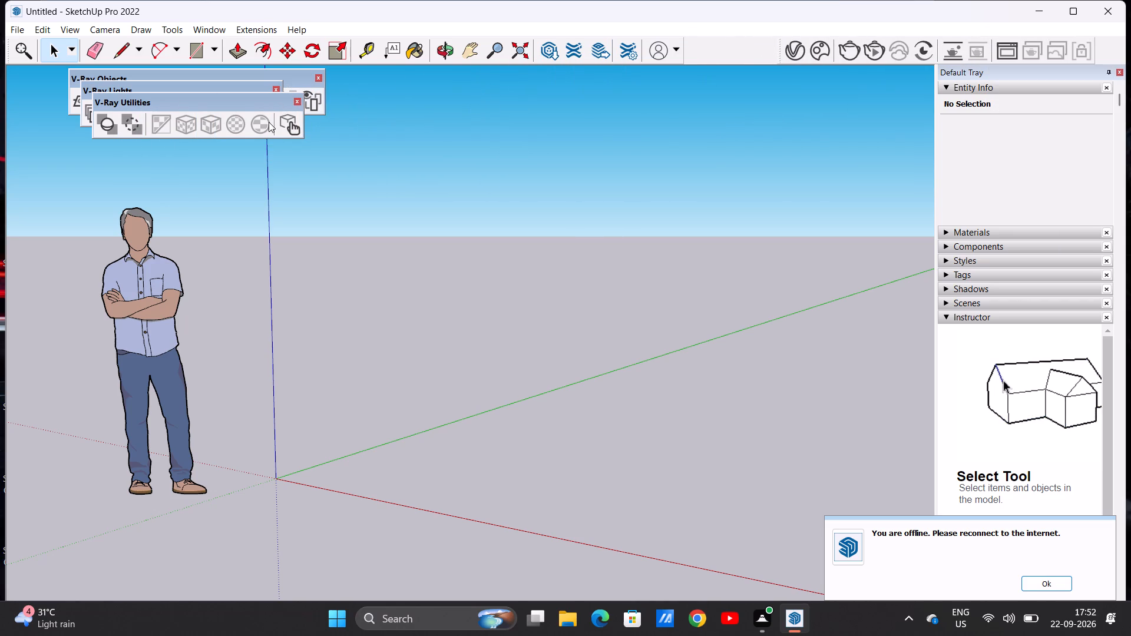
# Close the floating V-Ray Utilities, V-Ray Lights and V-Ray Objects toolbars.
pyautogui.moveTo(257, 126); pyautogui.dragTo(430, 131)
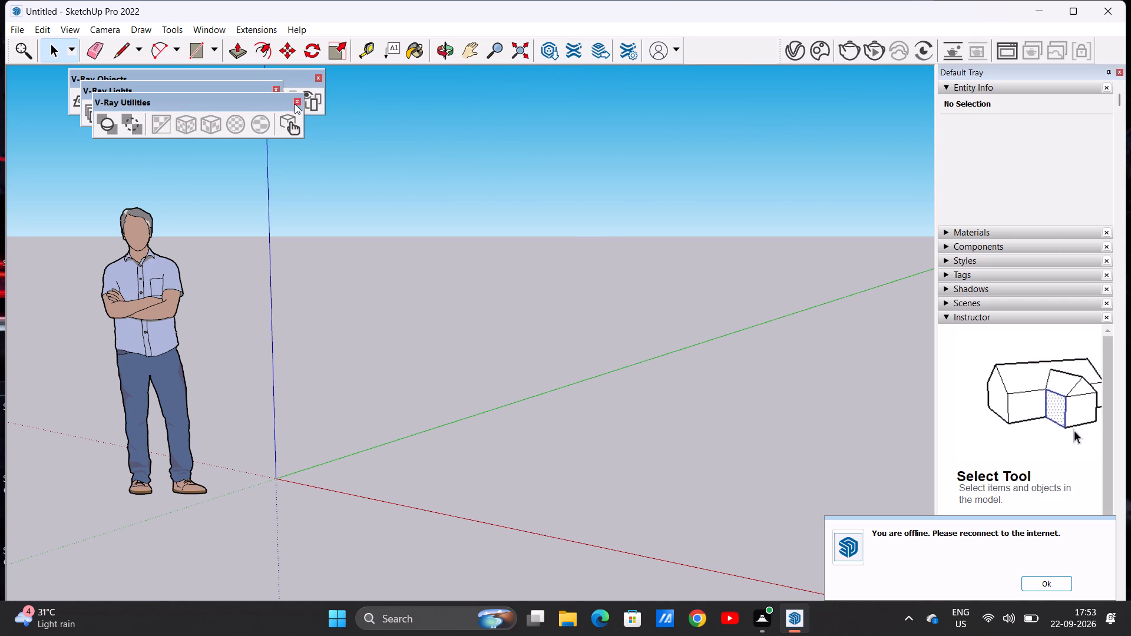
pyautogui.click(296, 101)
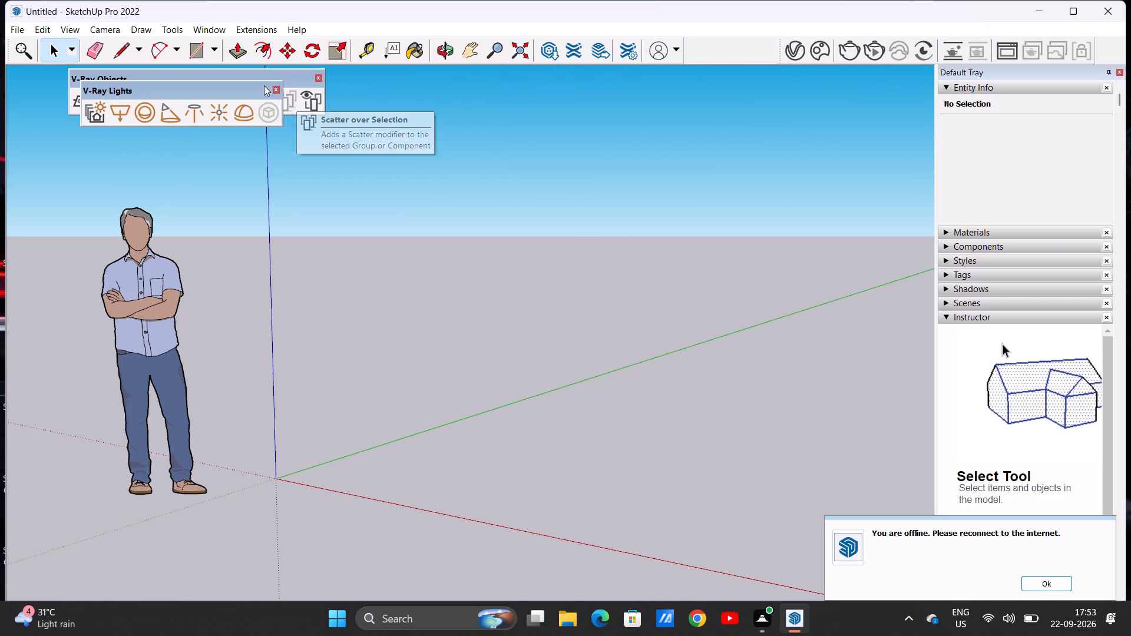
pyautogui.click(273, 90)
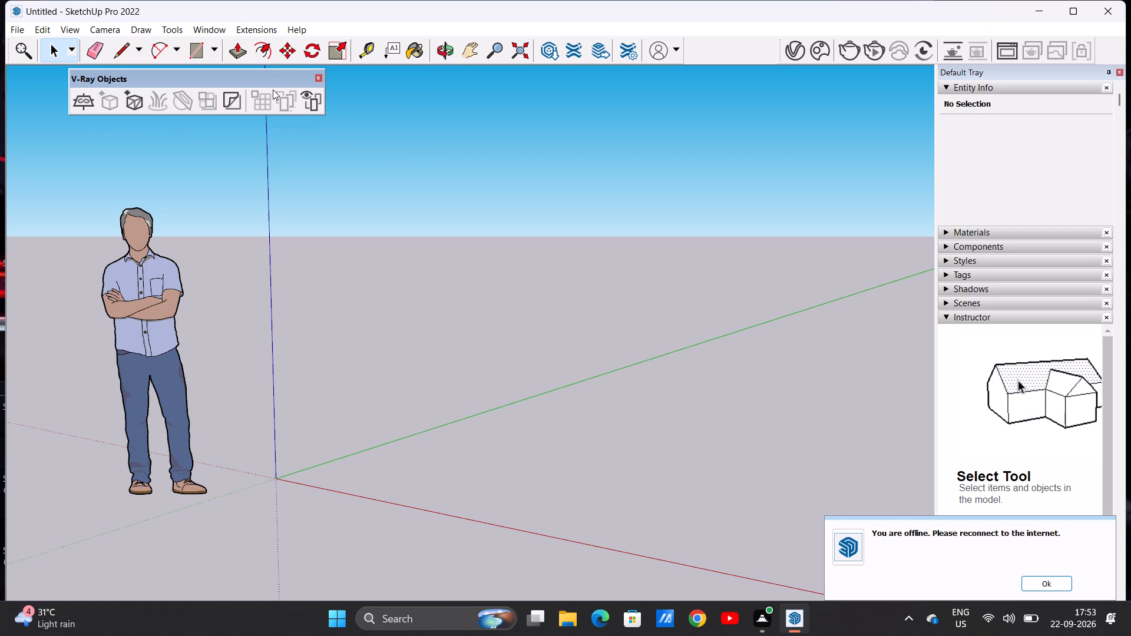
pyautogui.click(314, 77)
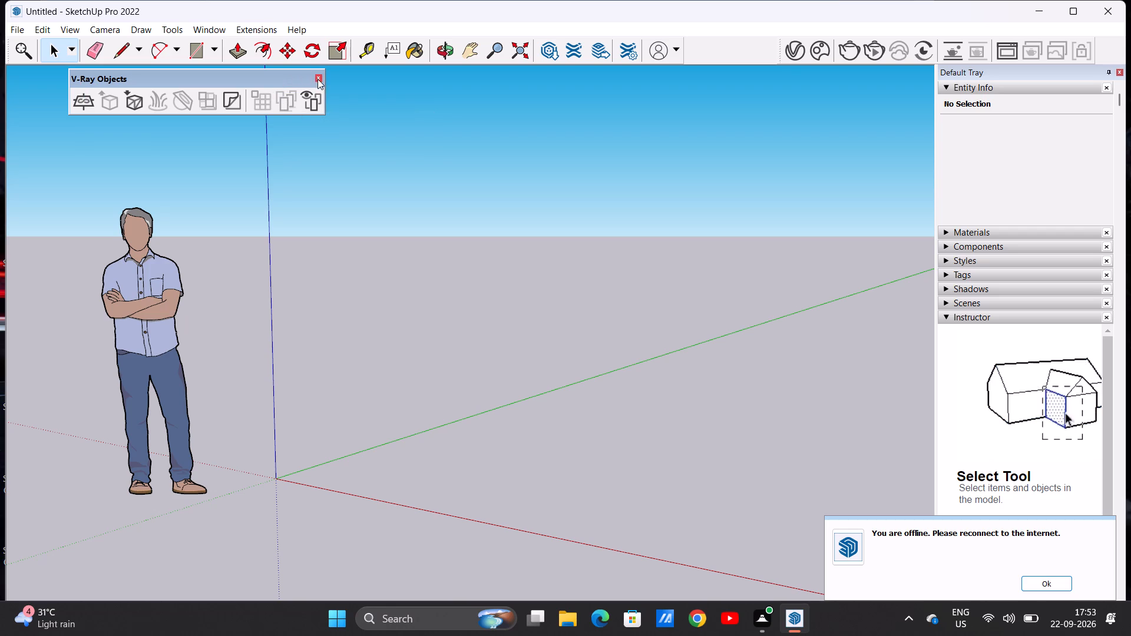
pyautogui.click(318, 79)
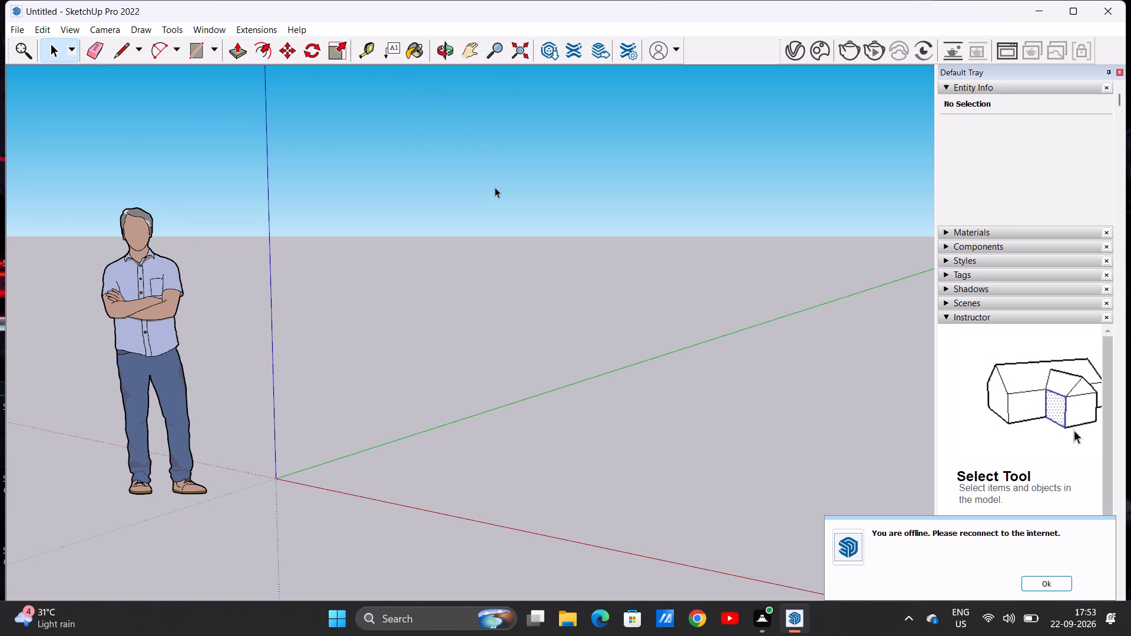
# Open the toolbar settings and enable the Camera, Drawing, Dynamic Components and Edit toolbars.
pyautogui.click(78, 32)
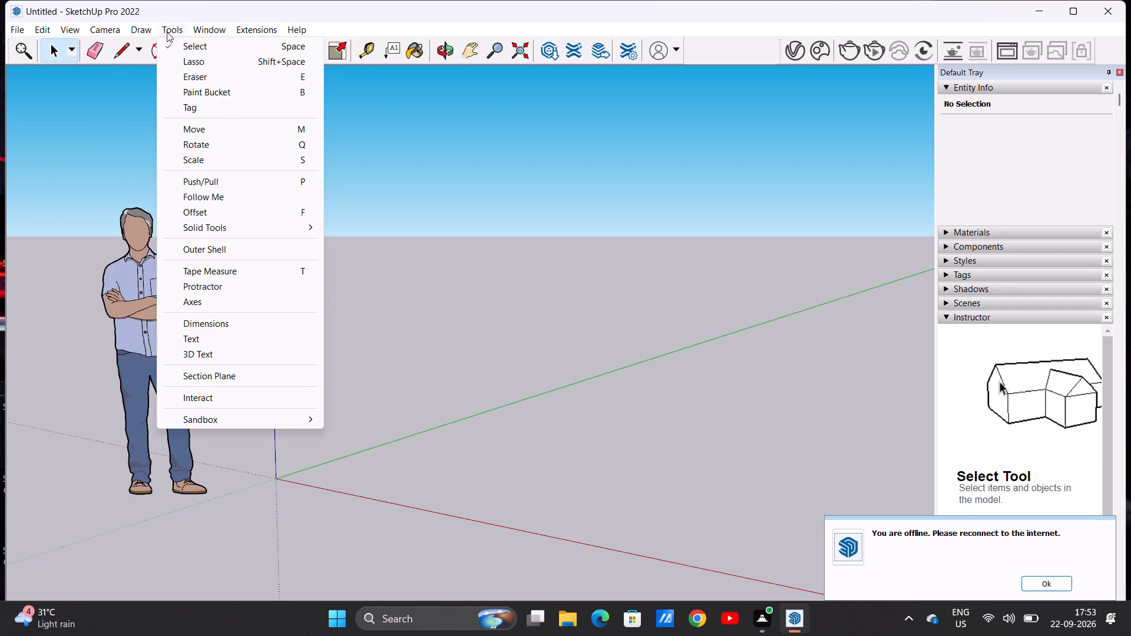
pyautogui.click(167, 32)
pyautogui.click(170, 26)
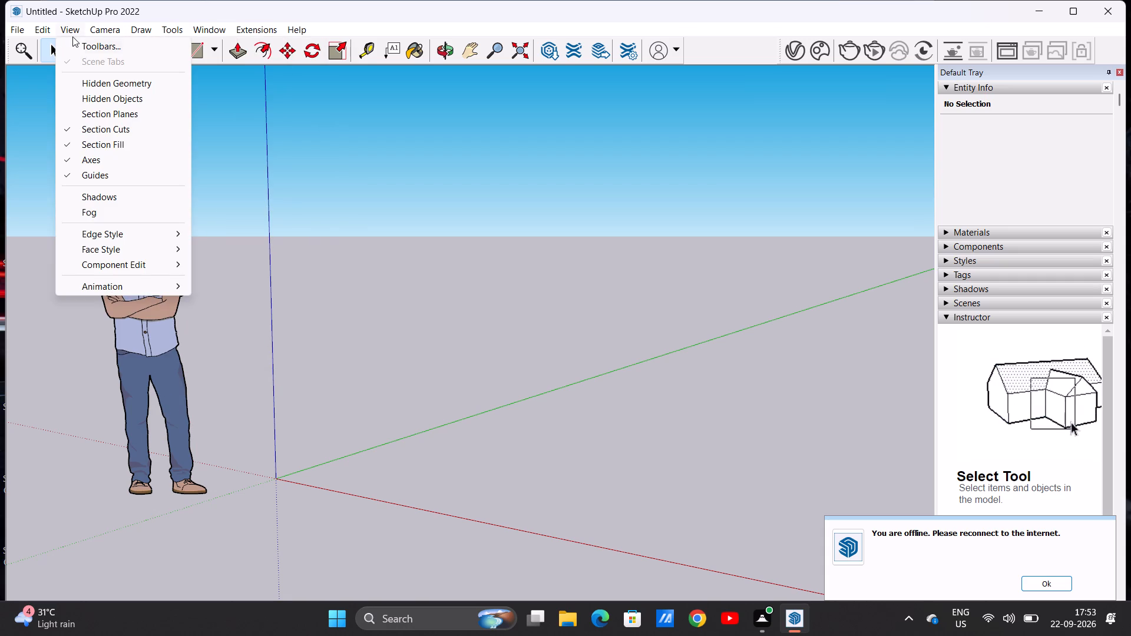
pyautogui.click(78, 48)
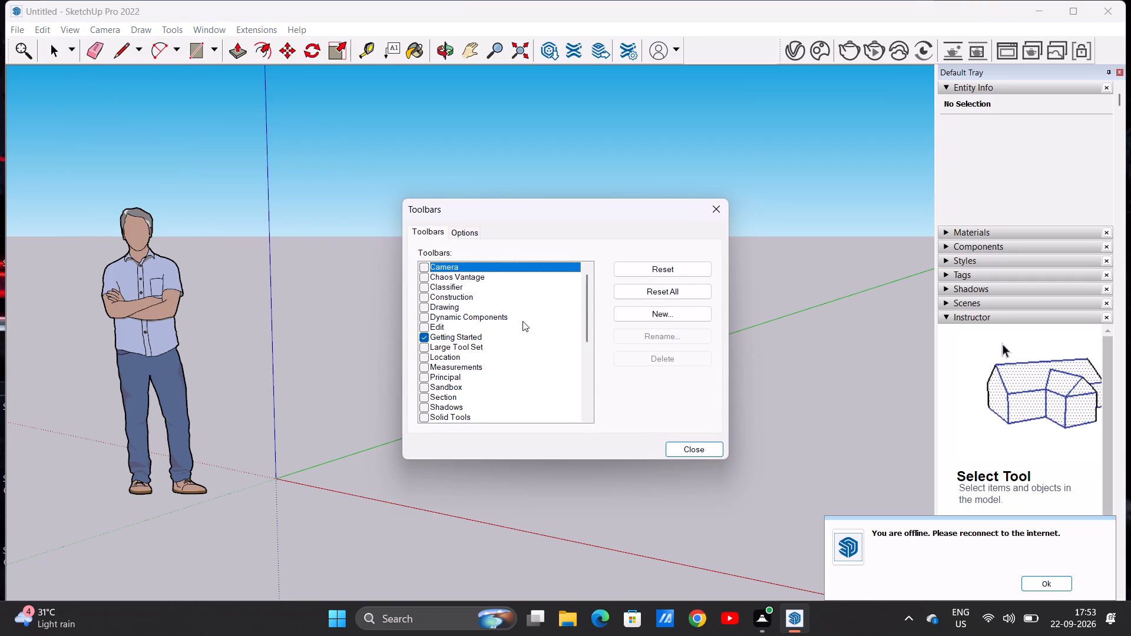
pyautogui.click(422, 269)
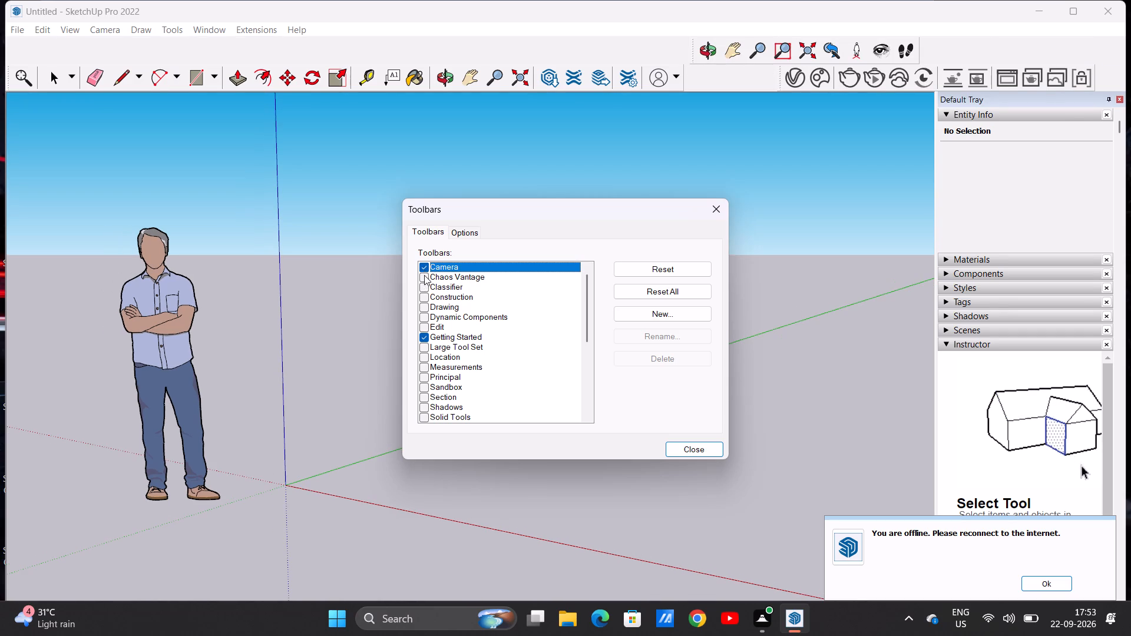
pyautogui.click(424, 307)
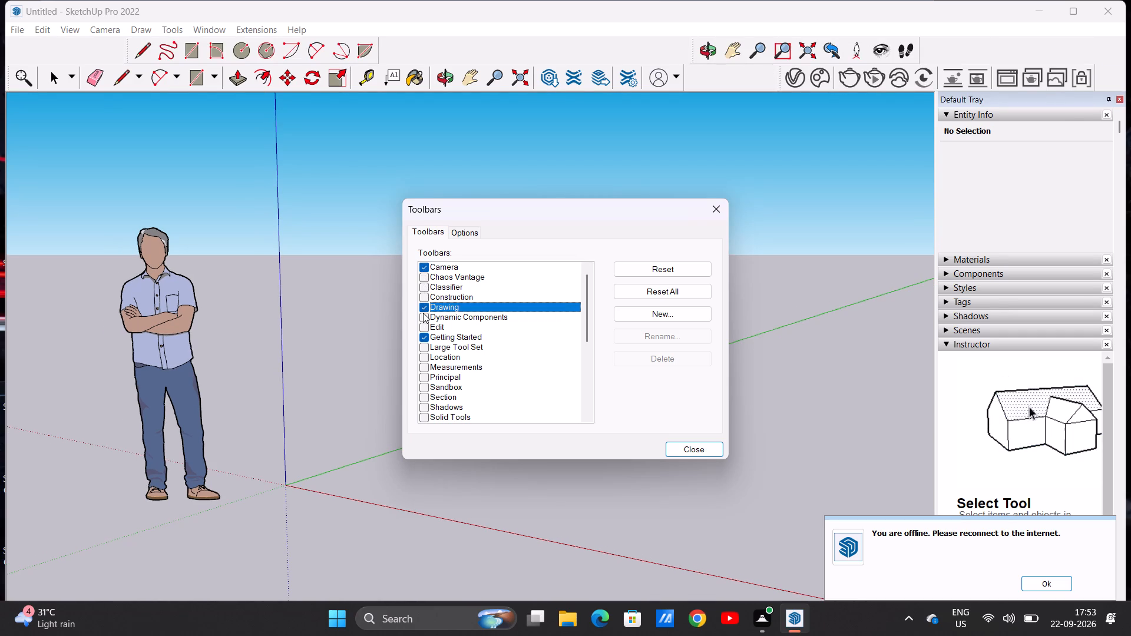
pyautogui.click(423, 315)
pyautogui.click(423, 325)
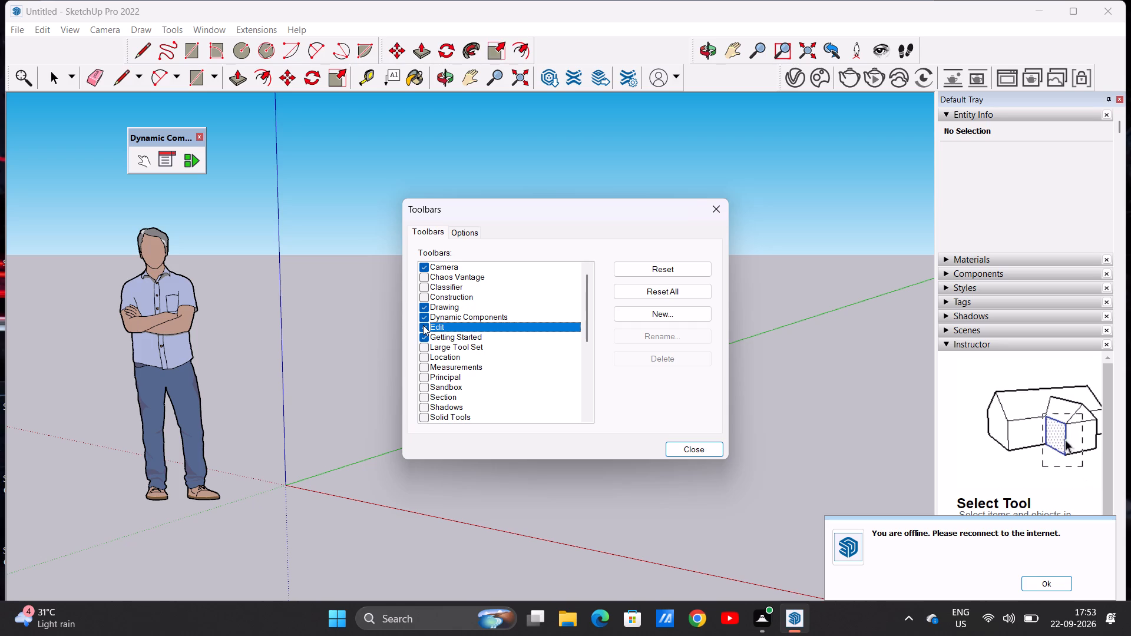
# Enable the Measurements, Shadows, Section, Standard, Styles and Tags toolbars.
pyautogui.scroll(-1, 435, 361)
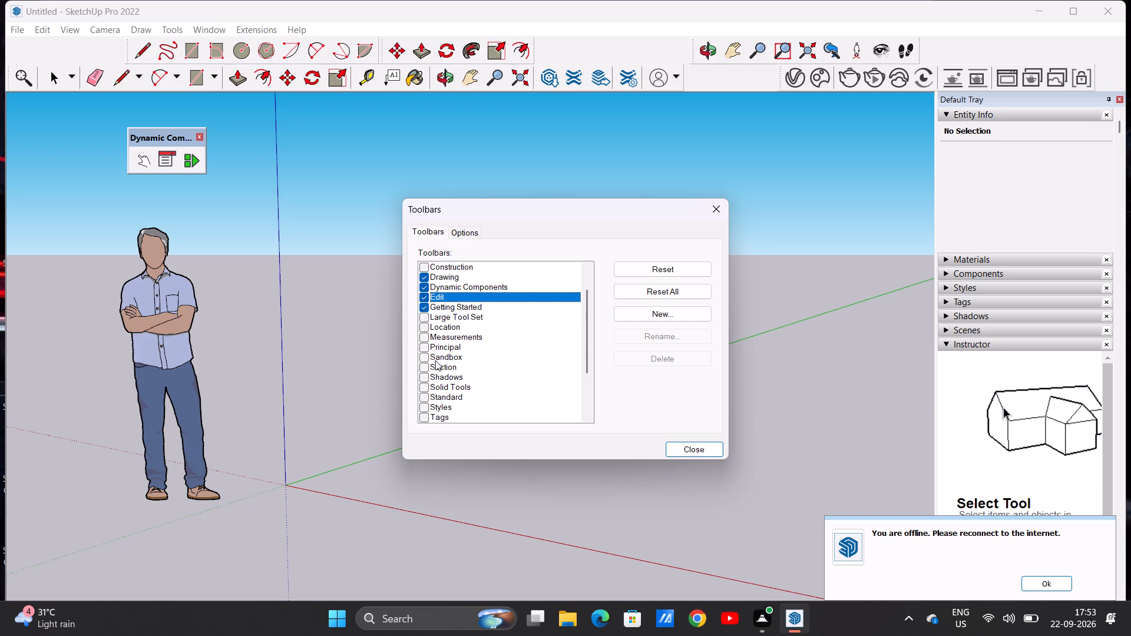
pyautogui.scroll(-1, 435, 360)
pyautogui.click(424, 304)
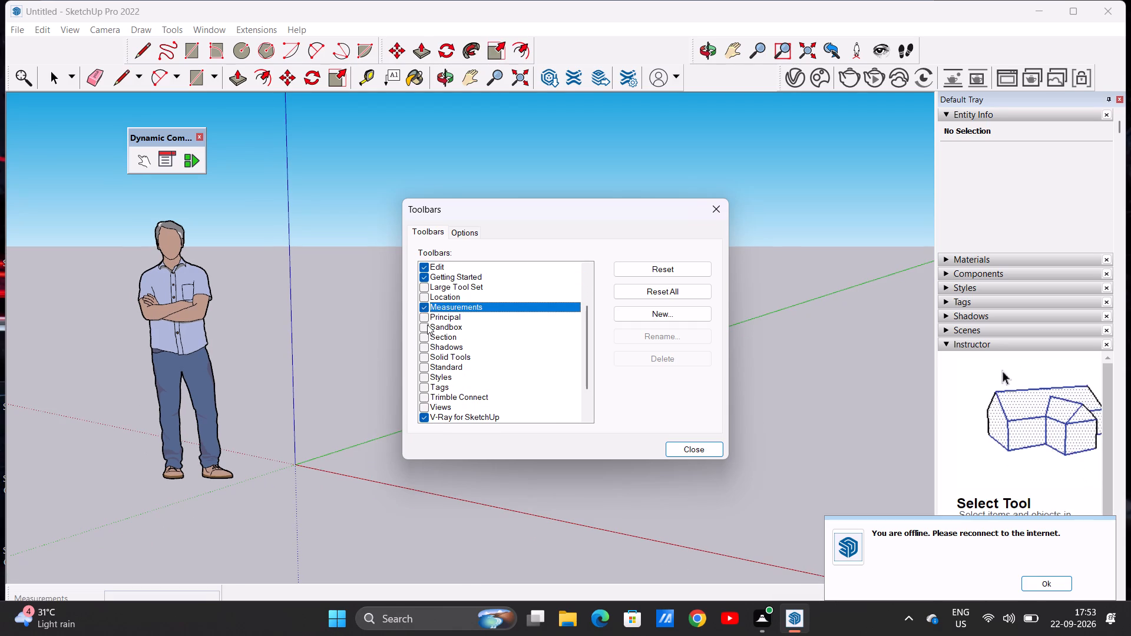
pyautogui.click(423, 346)
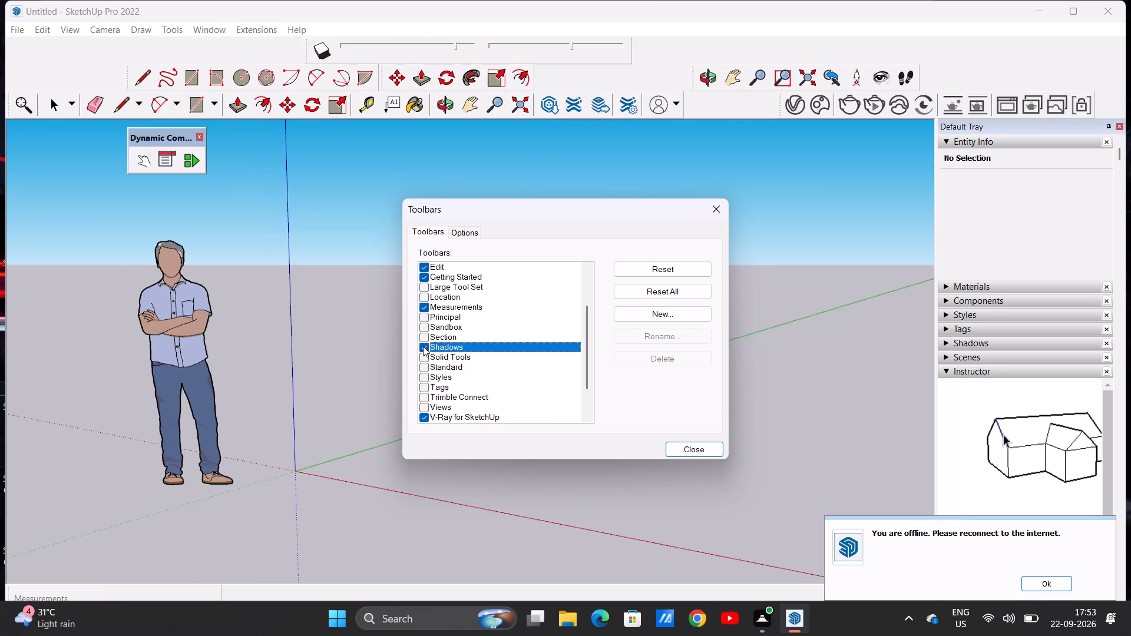
pyautogui.click(425, 336)
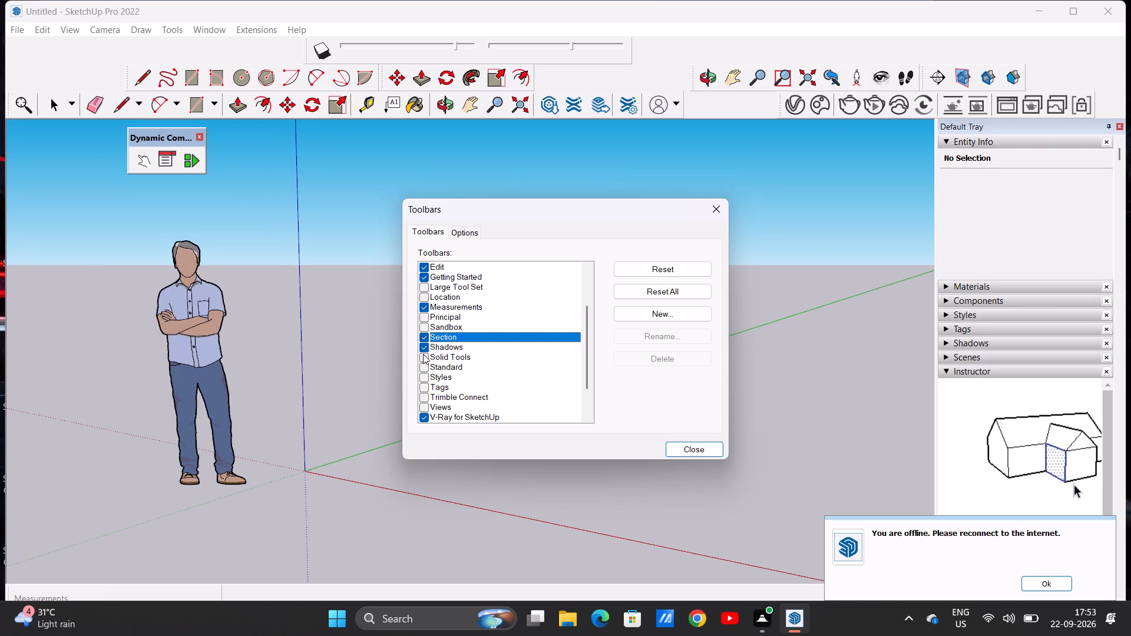
pyautogui.click(422, 367)
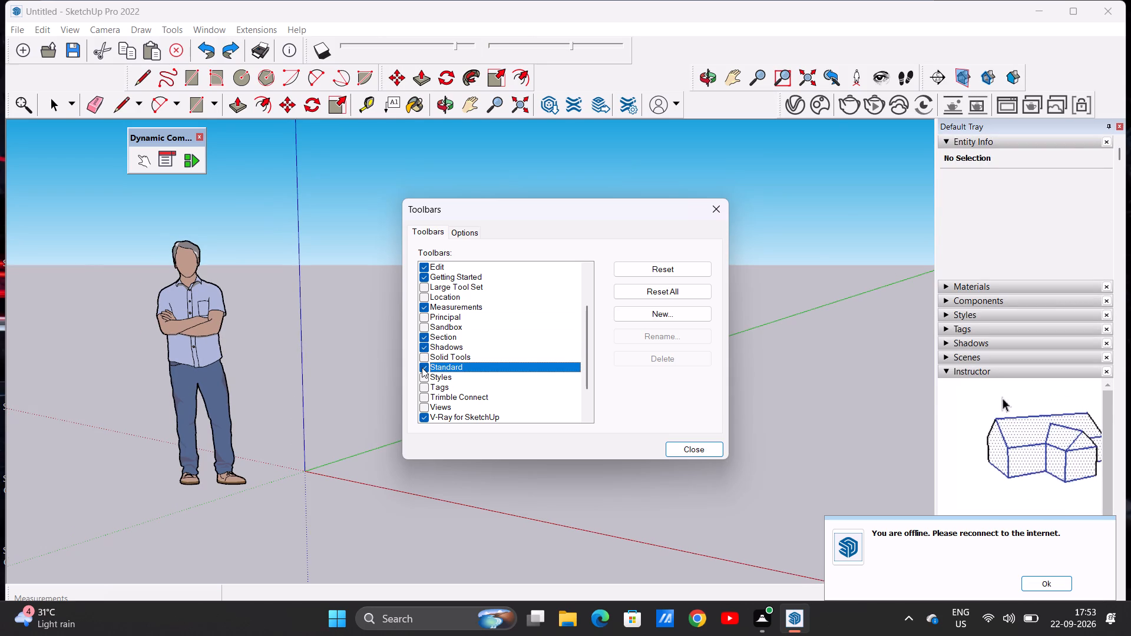
pyautogui.click(422, 375)
pyautogui.click(422, 387)
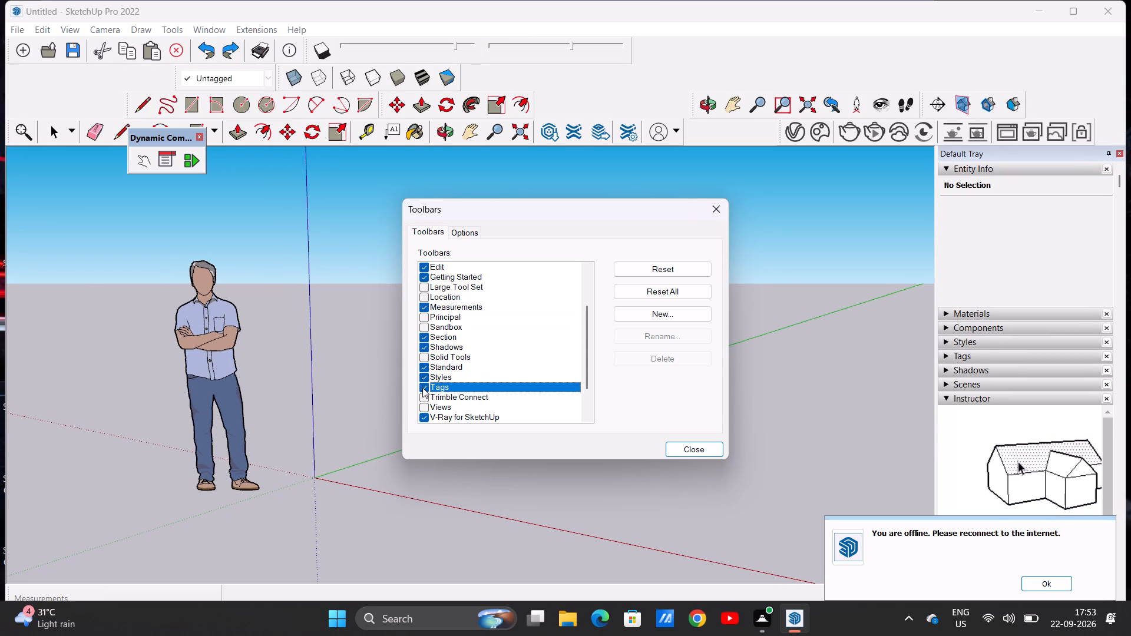
# Enable the Warehouse and Views toolbars and close the toolbar settings.
pyautogui.scroll(-11, 451, 416)
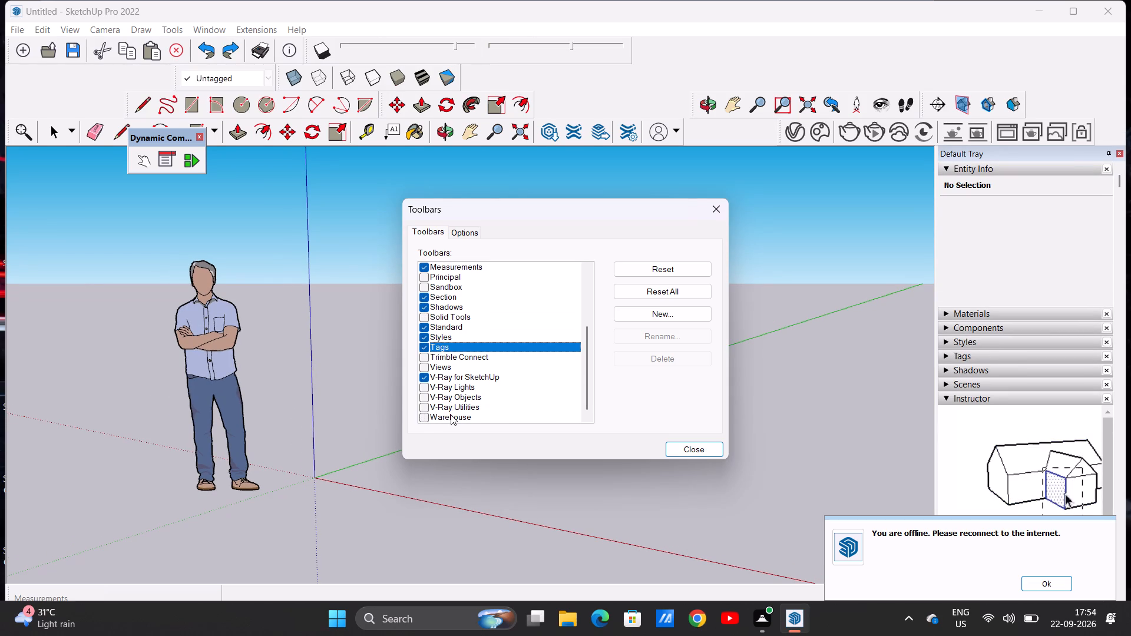
pyautogui.scroll(2, 474, 400)
pyautogui.scroll(-1, 474, 400)
pyautogui.scroll(1, 474, 400)
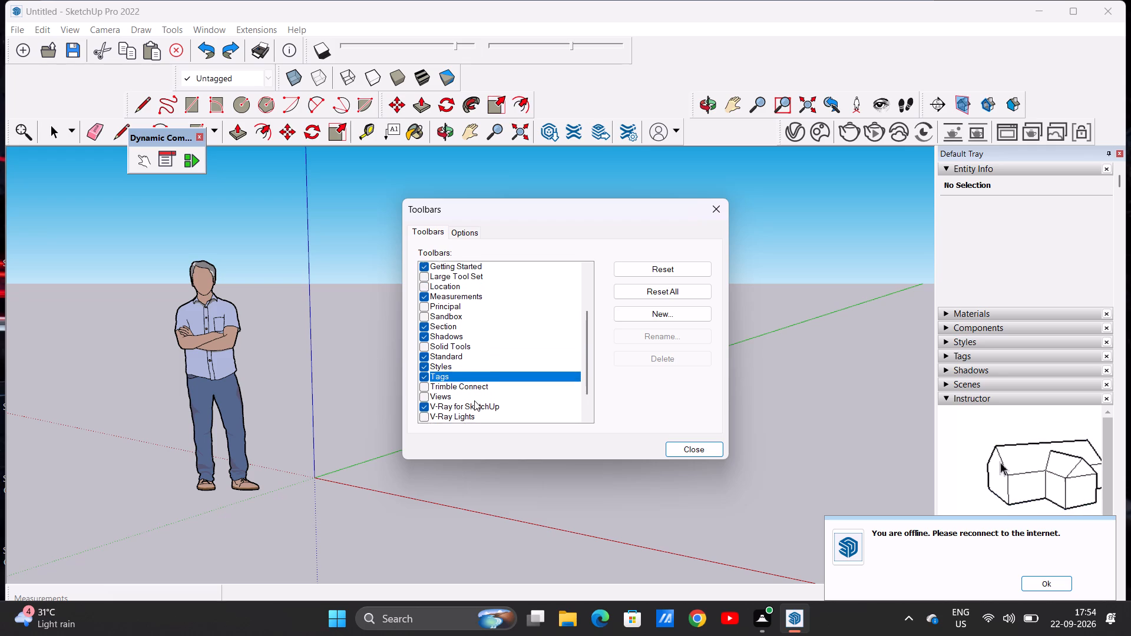
pyautogui.scroll(-5, 474, 400)
pyautogui.scroll(1, 474, 400)
pyautogui.scroll(-3, 472, 394)
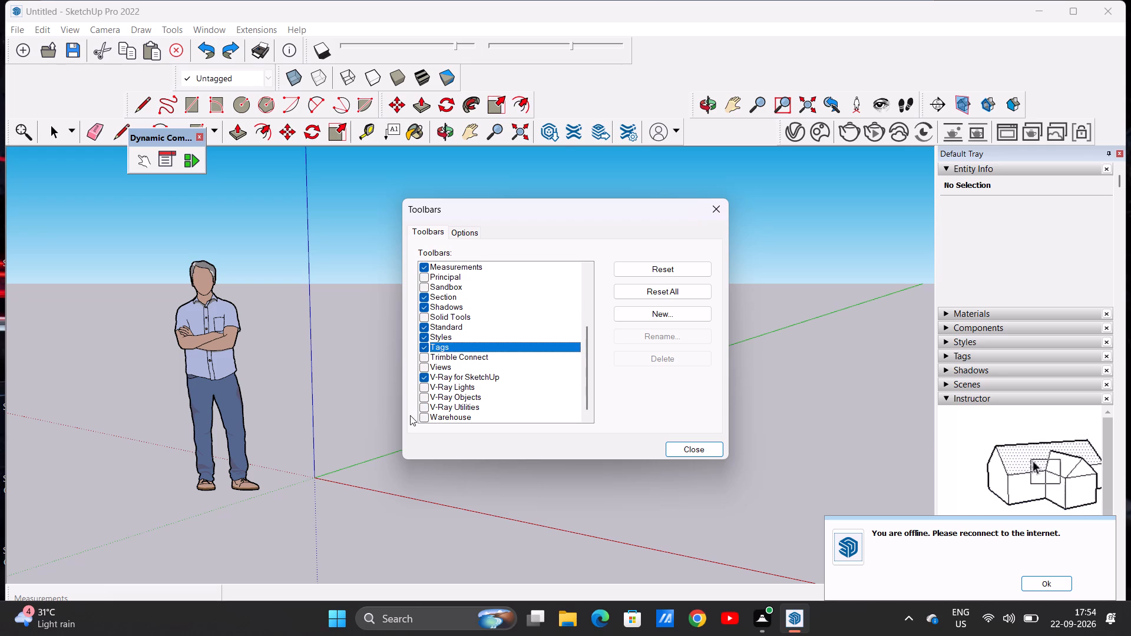
pyautogui.click(425, 413)
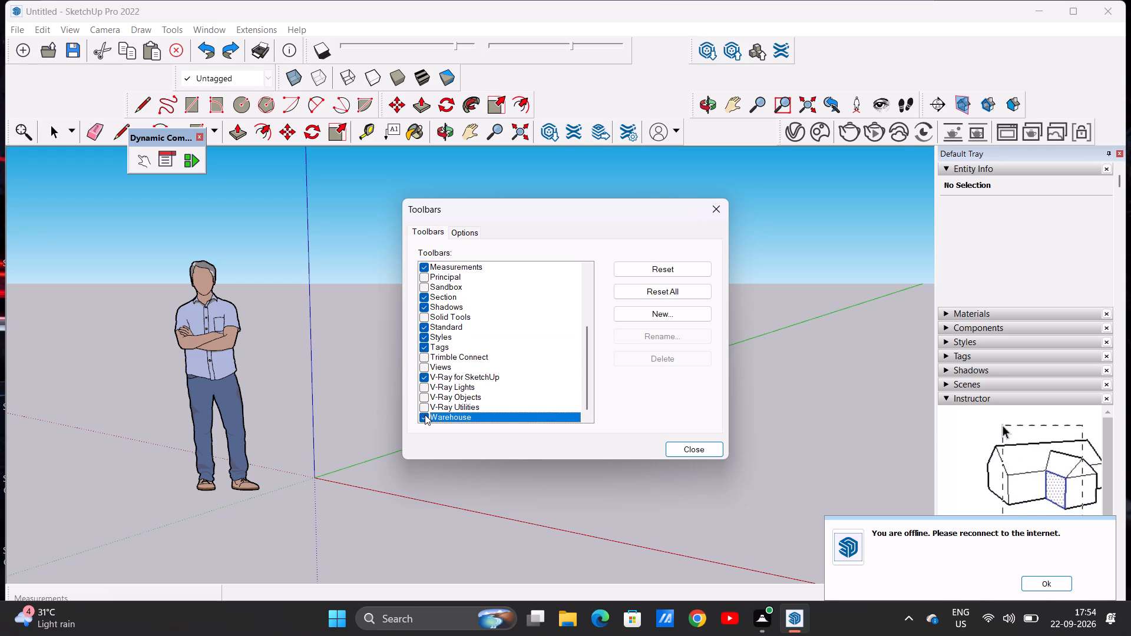
pyautogui.scroll(-3, 459, 359)
pyautogui.scroll(2, 547, 357)
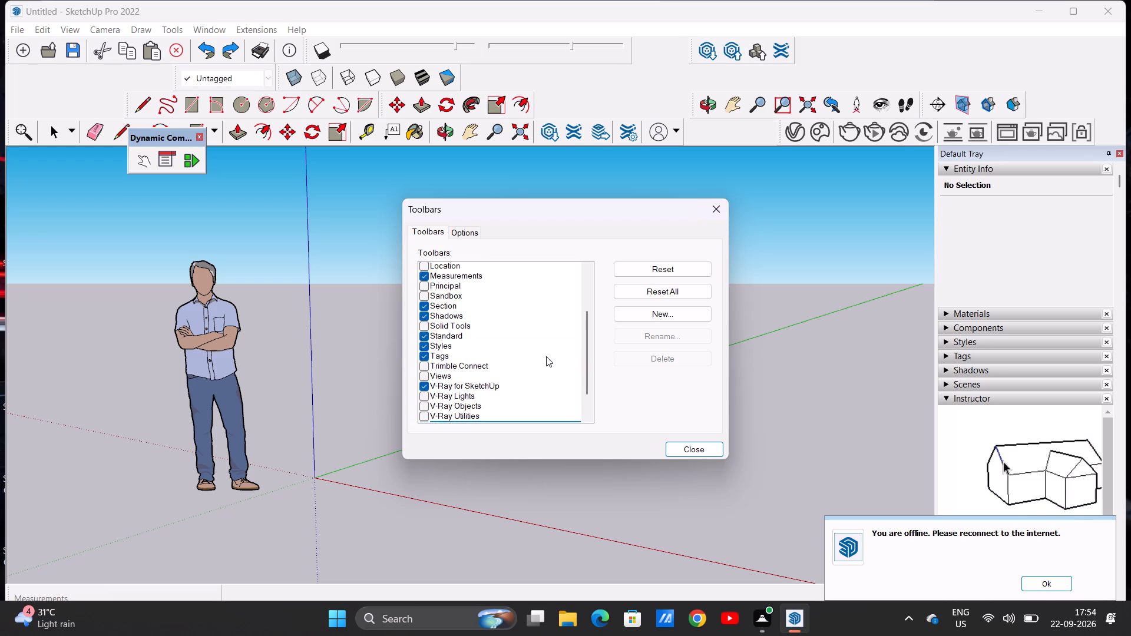
pyautogui.scroll(5, 546, 356)
pyautogui.scroll(-1, 546, 356)
pyautogui.scroll(8, 546, 356)
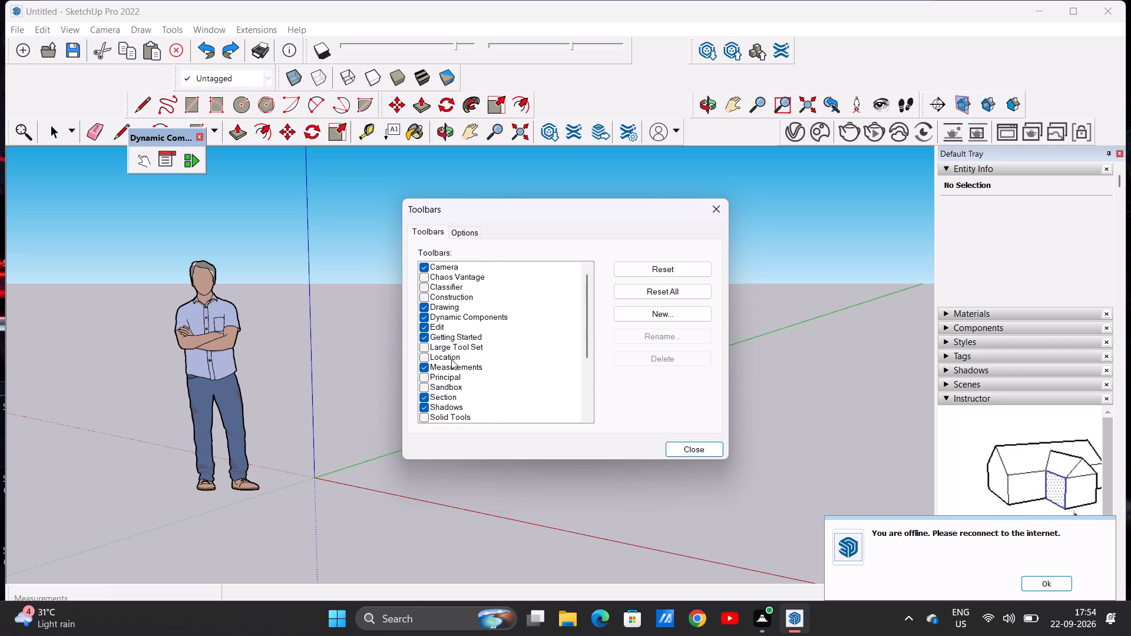
pyautogui.scroll(-6, 479, 287)
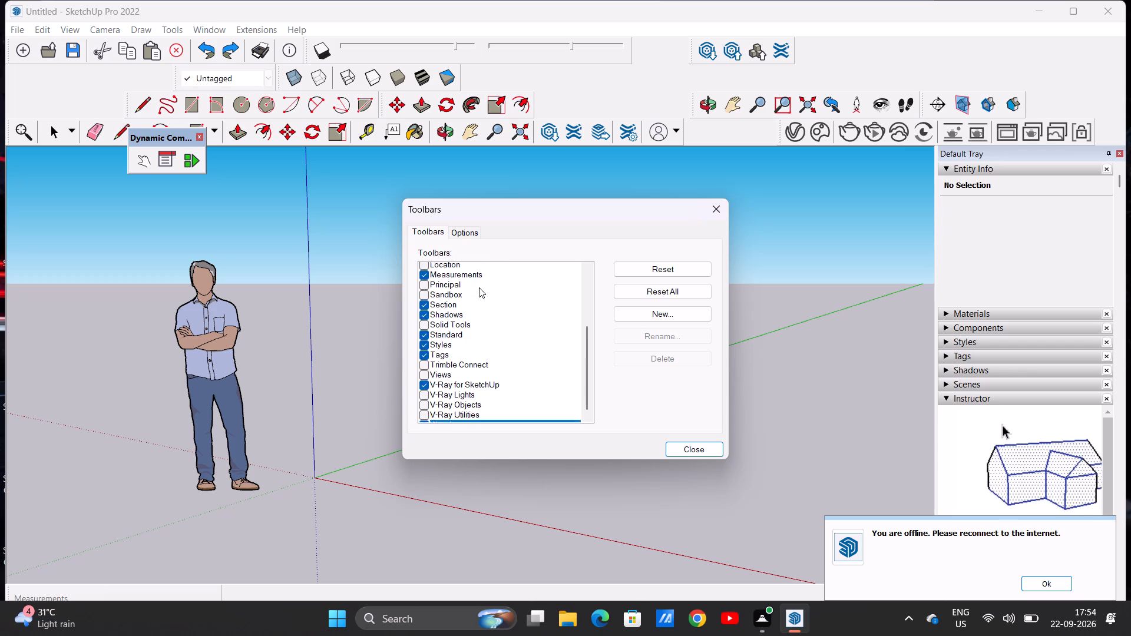
pyautogui.scroll(-3, 479, 287)
pyautogui.scroll(1, 479, 287)
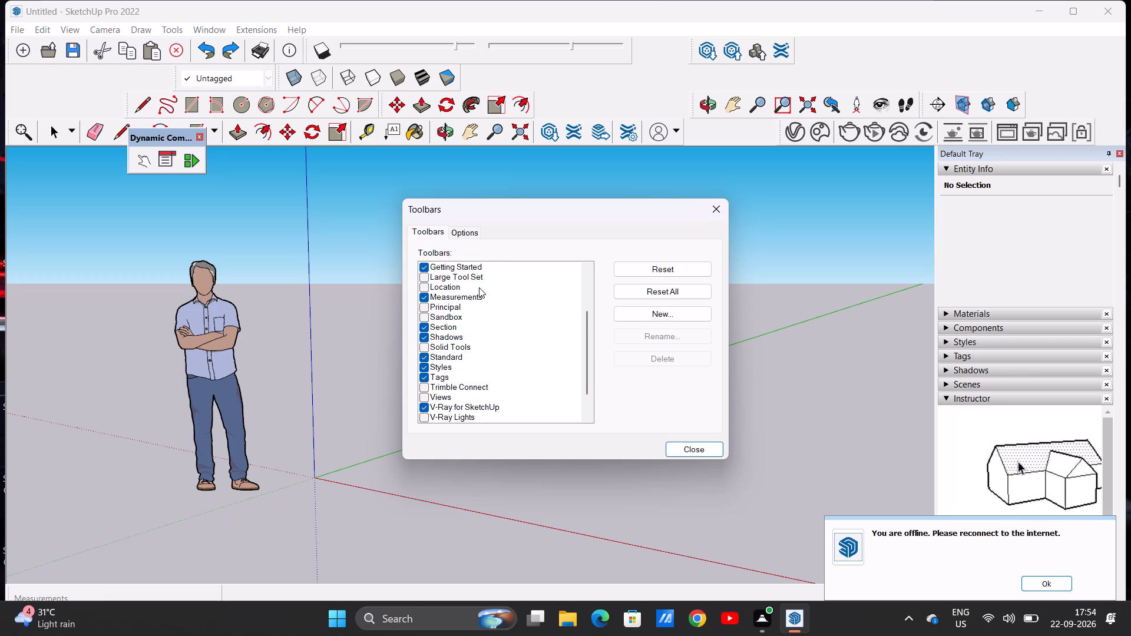
pyautogui.scroll(-5, 479, 287)
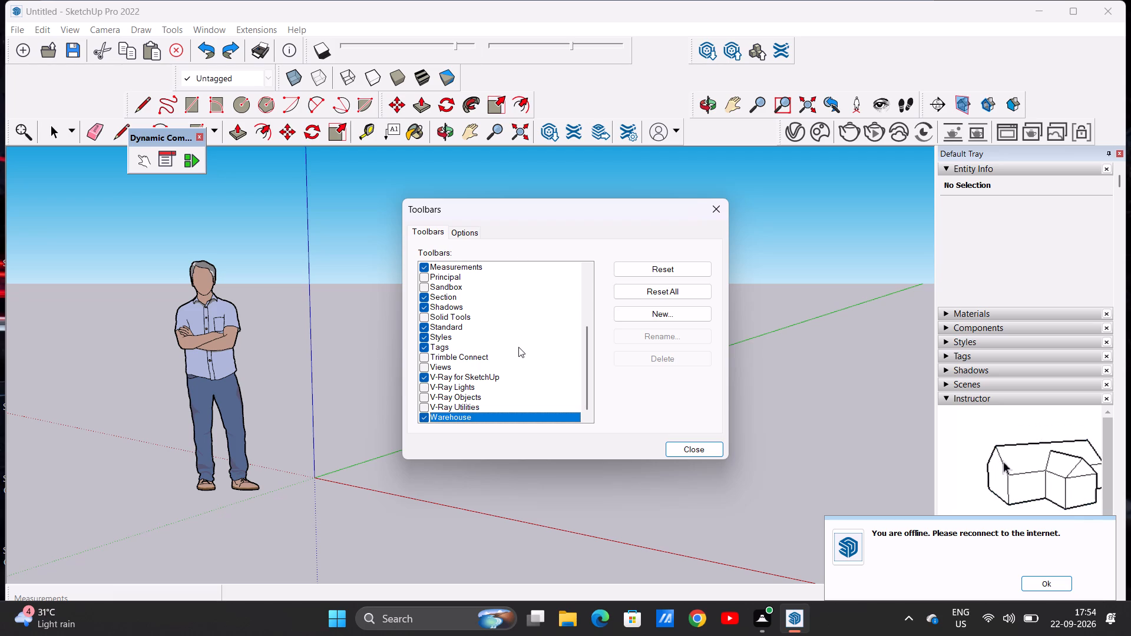
pyautogui.scroll(-2, 425, 377)
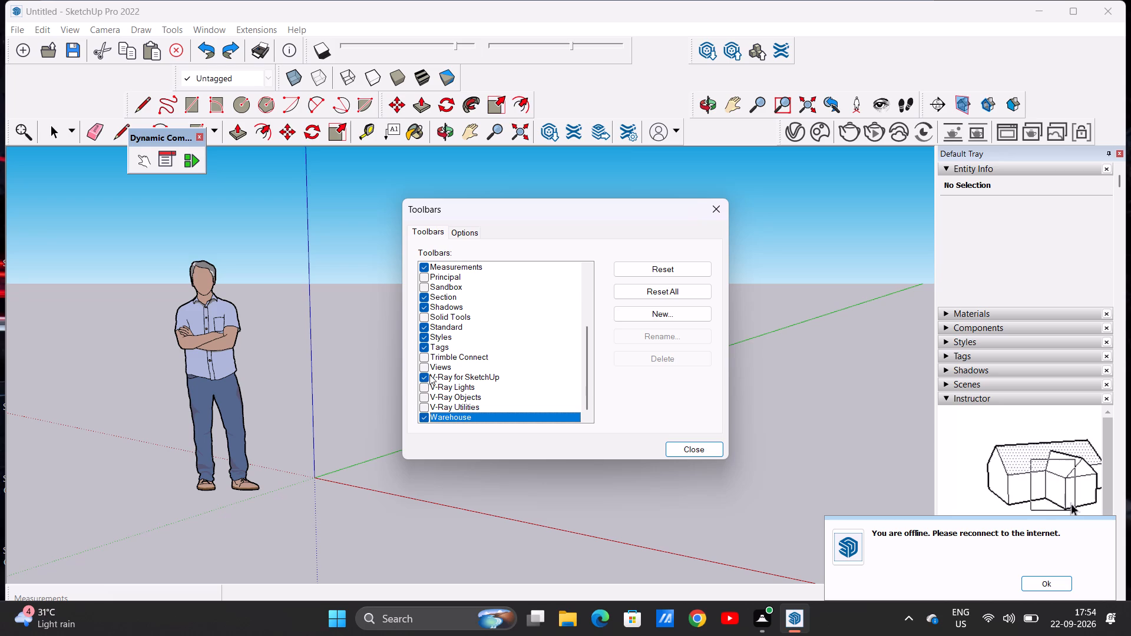
pyautogui.click(426, 369)
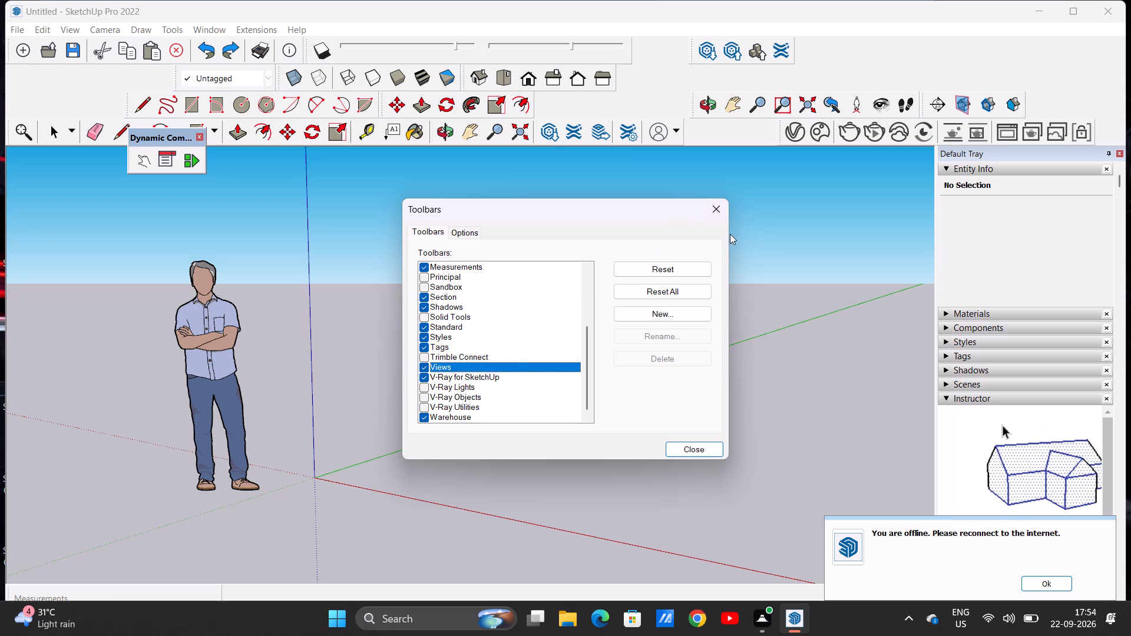
pyautogui.click(700, 454)
# Switch the model to the standard Top view.
pyautogui.scroll(-2, 393, 322)
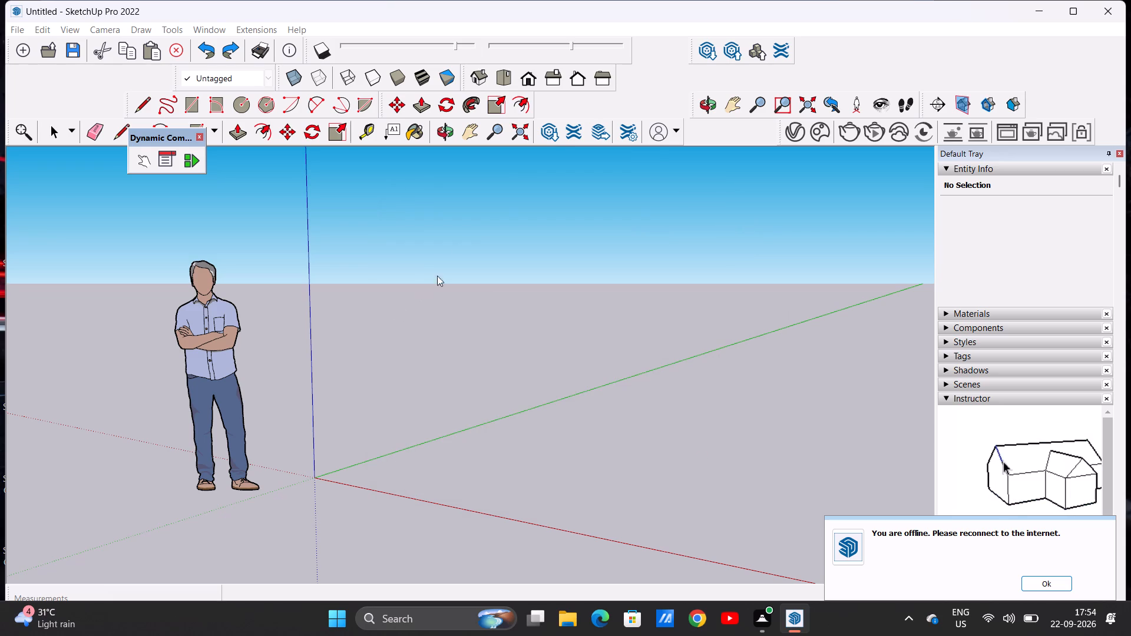
pyautogui.scroll(-1, 437, 276)
pyautogui.scroll(-1, 500, 89)
pyautogui.scroll(1, 506, 91)
pyautogui.scroll(-1, 511, 92)
pyautogui.click(501, 79)
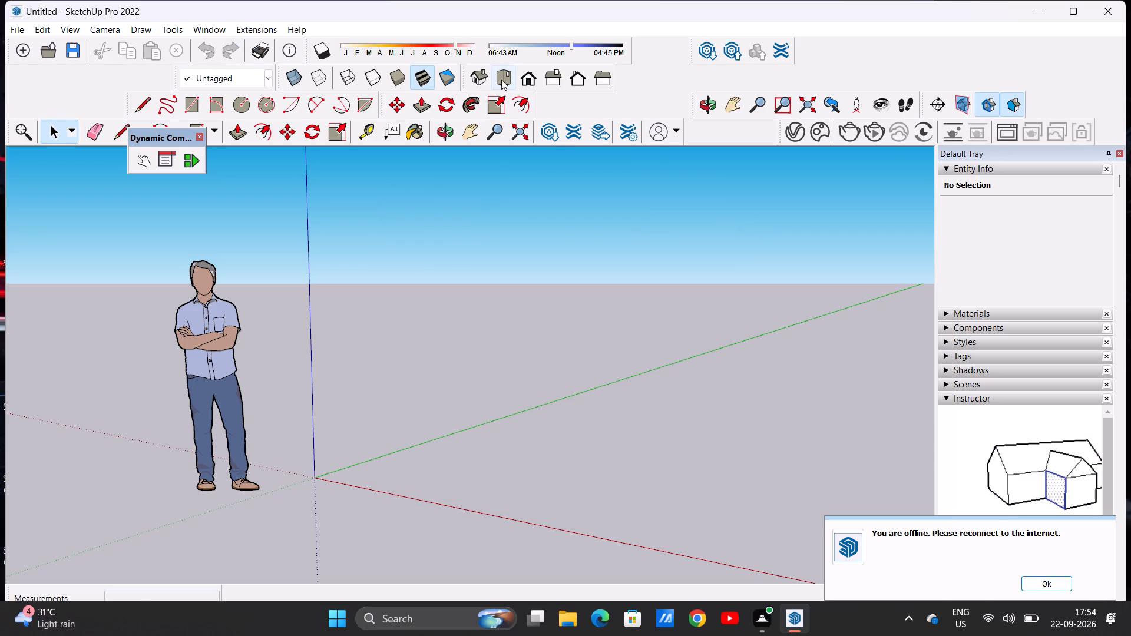
pyautogui.scroll(11, 759, 180)
pyautogui.scroll(-1, 775, 218)
pyautogui.scroll(4, 775, 218)
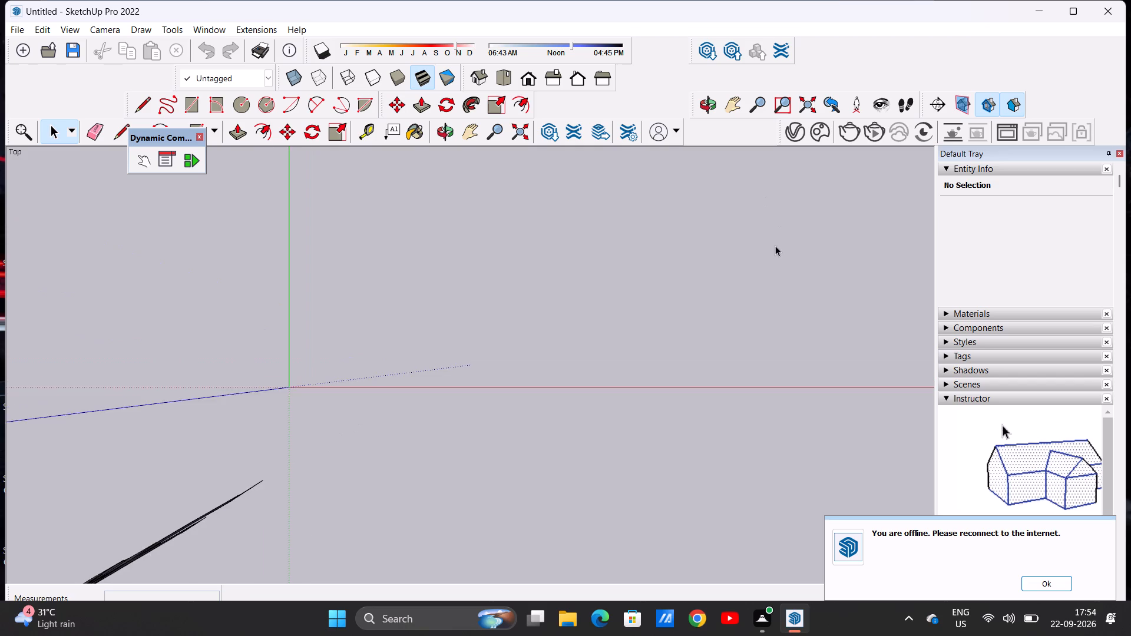
# Draw a ground-plane rectangle about 11' 3/4" by 6' 8 9/16" beside the green axis.
pyautogui.scroll(3, 775, 246)
pyautogui.scroll(-6, 604, 343)
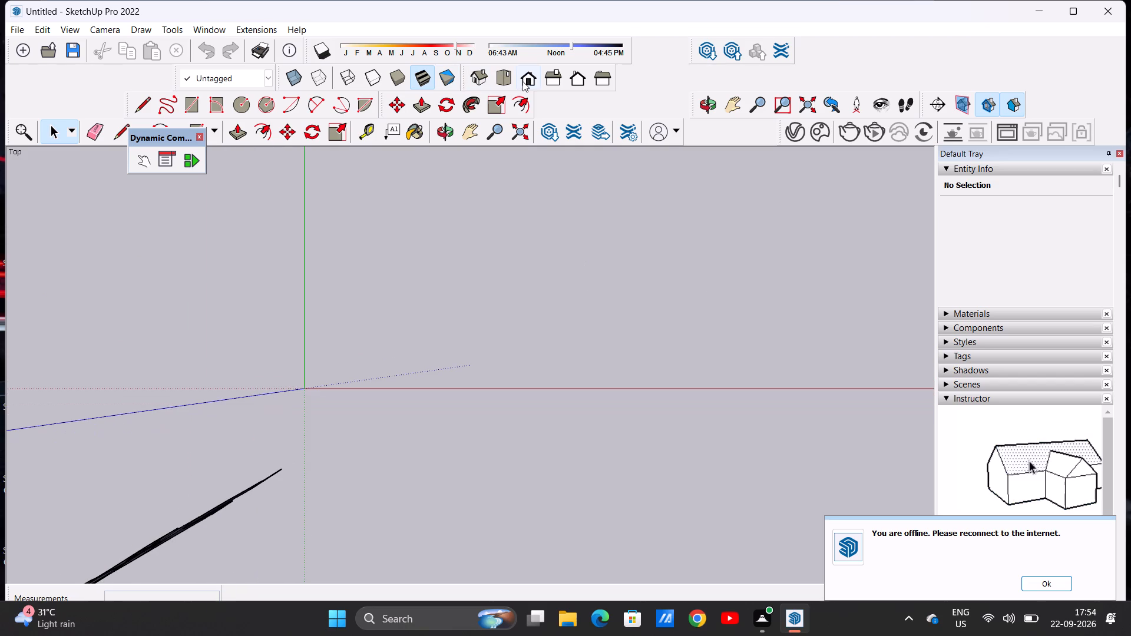
pyautogui.click(722, 107)
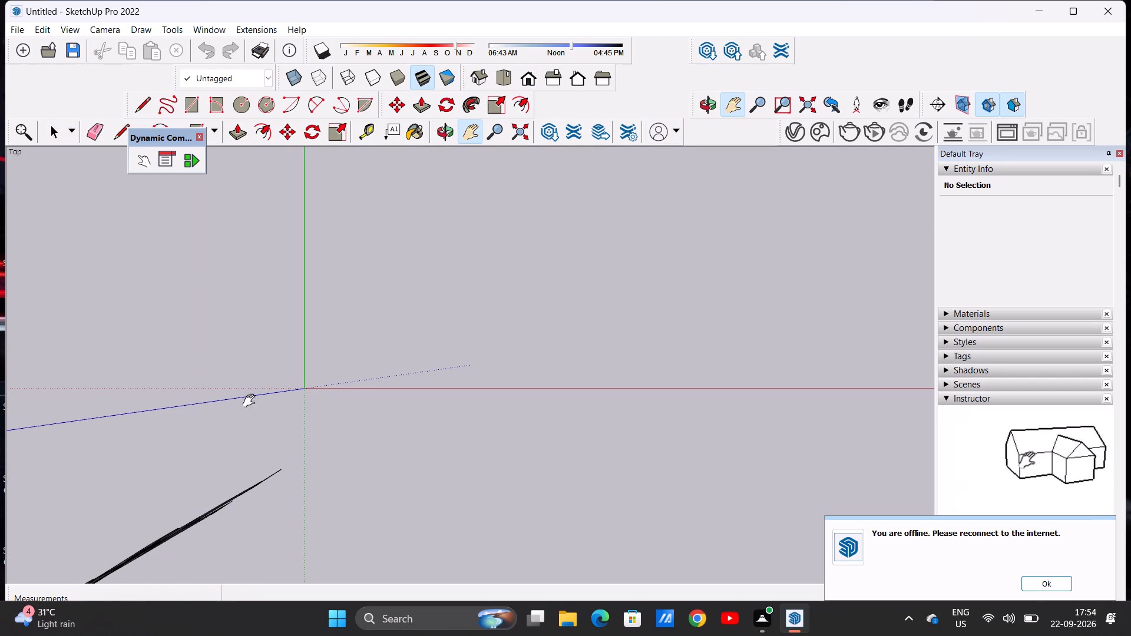
pyautogui.moveTo(303, 392); pyautogui.dragTo(58, 588)
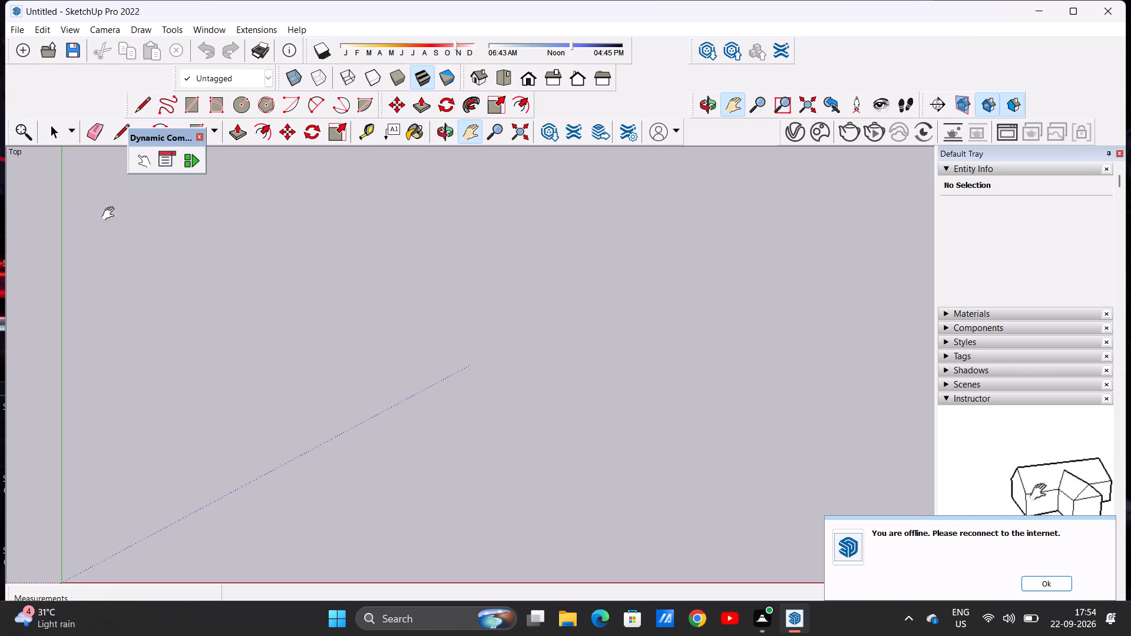
pyautogui.press('space')
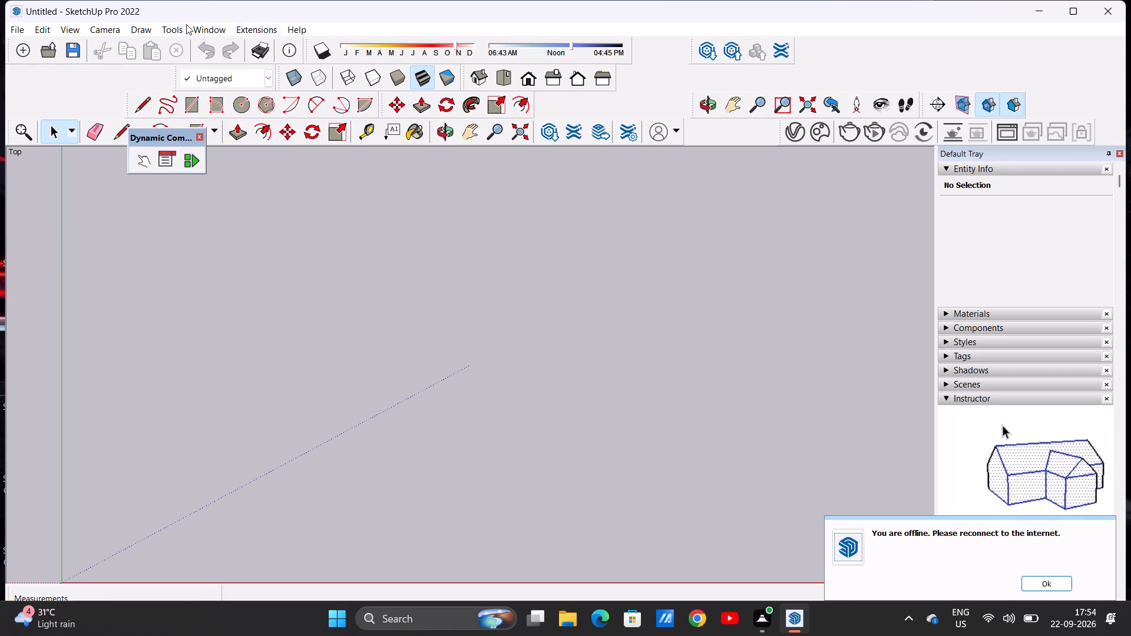
pyautogui.click(187, 95)
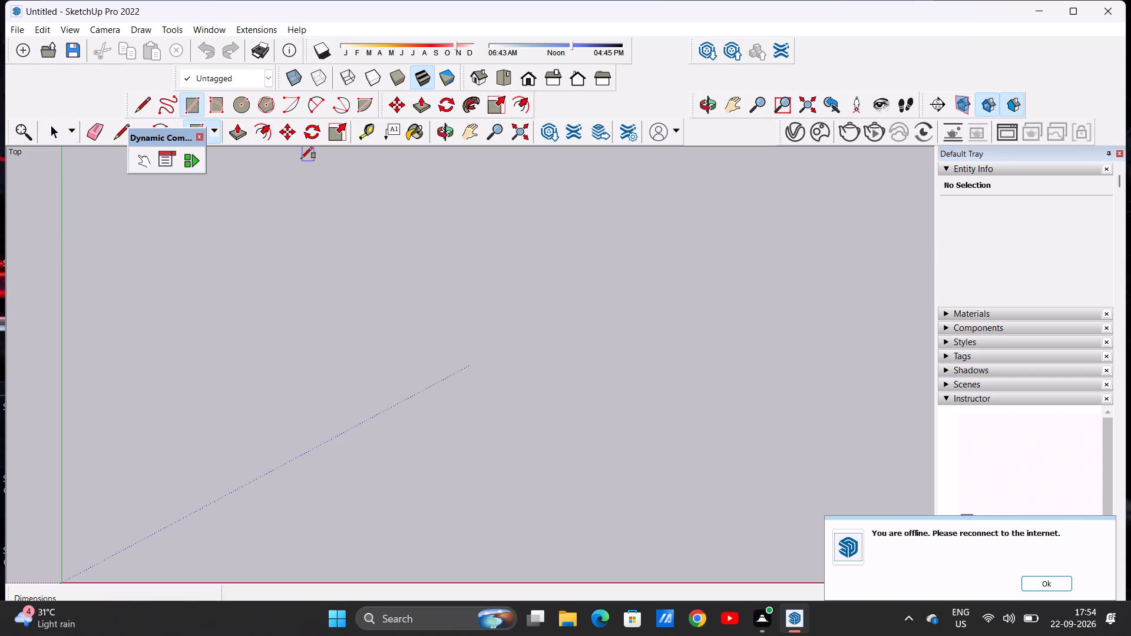
pyautogui.click(299, 163)
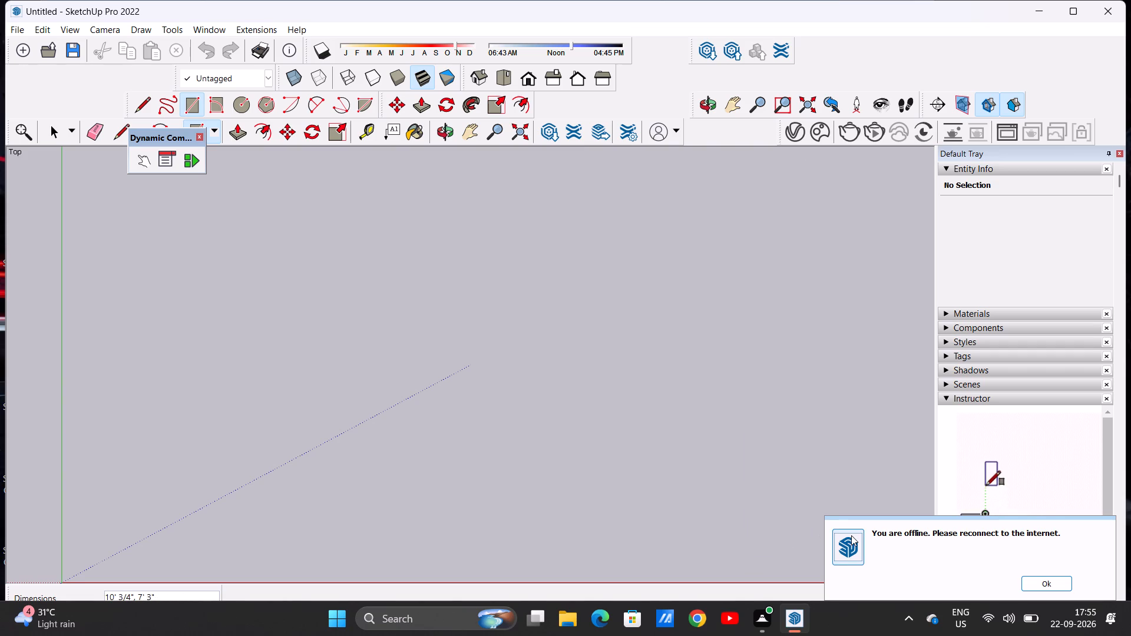
pyautogui.click(871, 510)
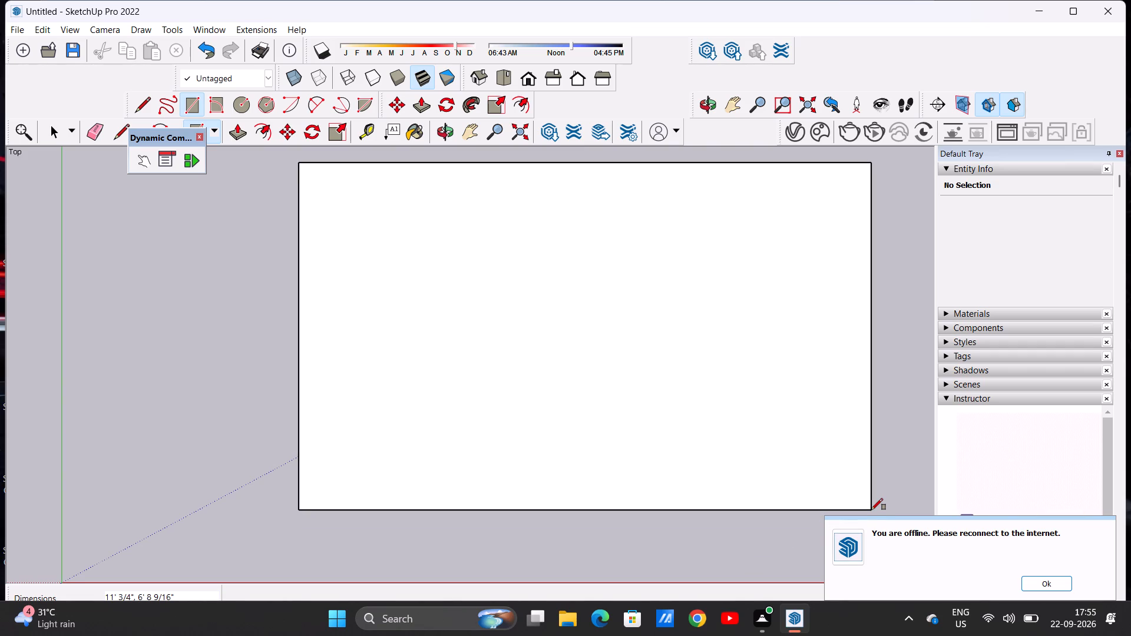
pyautogui.press('space')
# Move the whole rectangle, face and edges, about 7' 11 1/4" farther away from the axes origin.
pyautogui.scroll(-3, 520, 257)
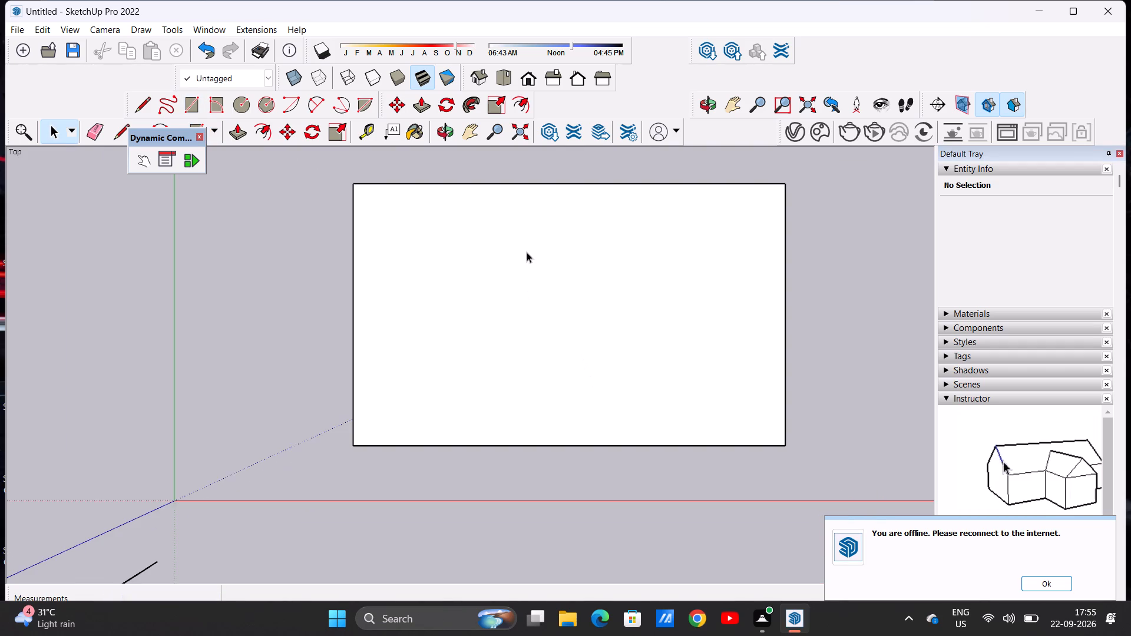
pyautogui.scroll(-1, 564, 386)
pyautogui.moveTo(571, 413); pyautogui.dragTo(565, 412, button='middle')
pyautogui.moveTo(544, 388); pyautogui.dragTo(547, 187, button='middle')
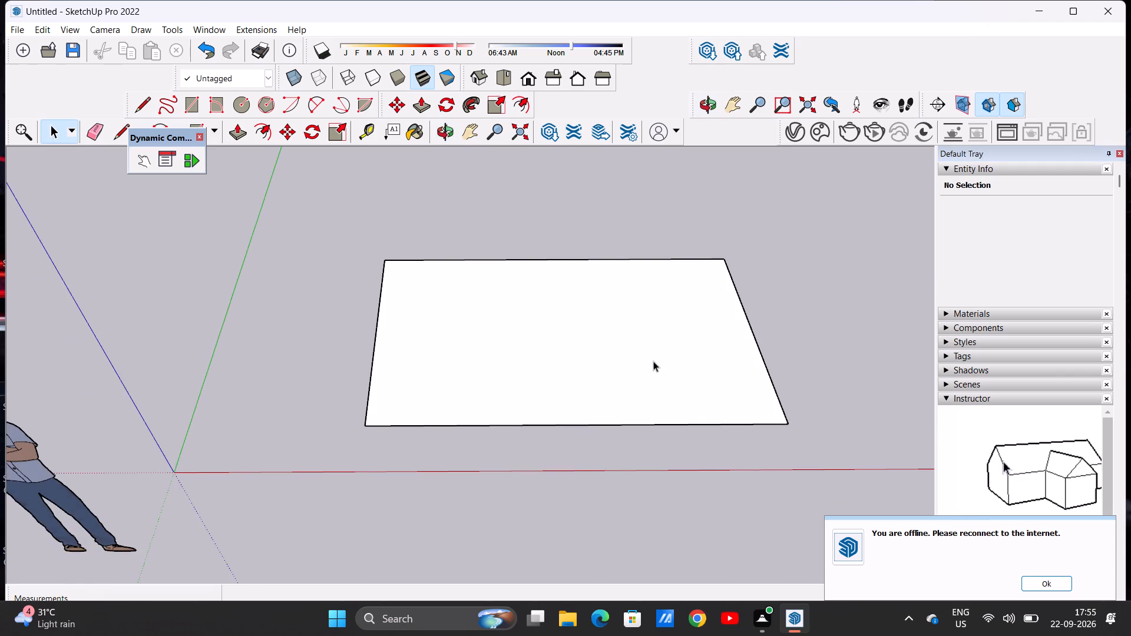
pyautogui.scroll(3, 653, 361)
pyautogui.scroll(-13, 644, 340)
pyautogui.scroll(3, 873, 221)
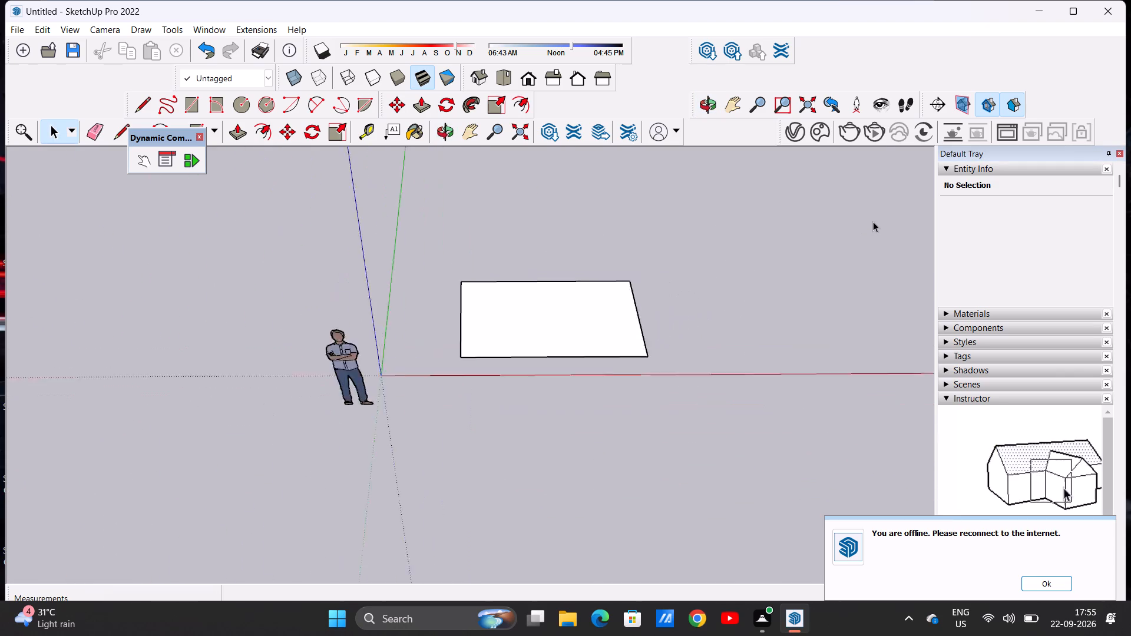
pyautogui.scroll(4, 873, 221)
pyautogui.scroll(2, 586, 310)
pyautogui.tripleClick(541, 355)
pyautogui.click(540, 355)
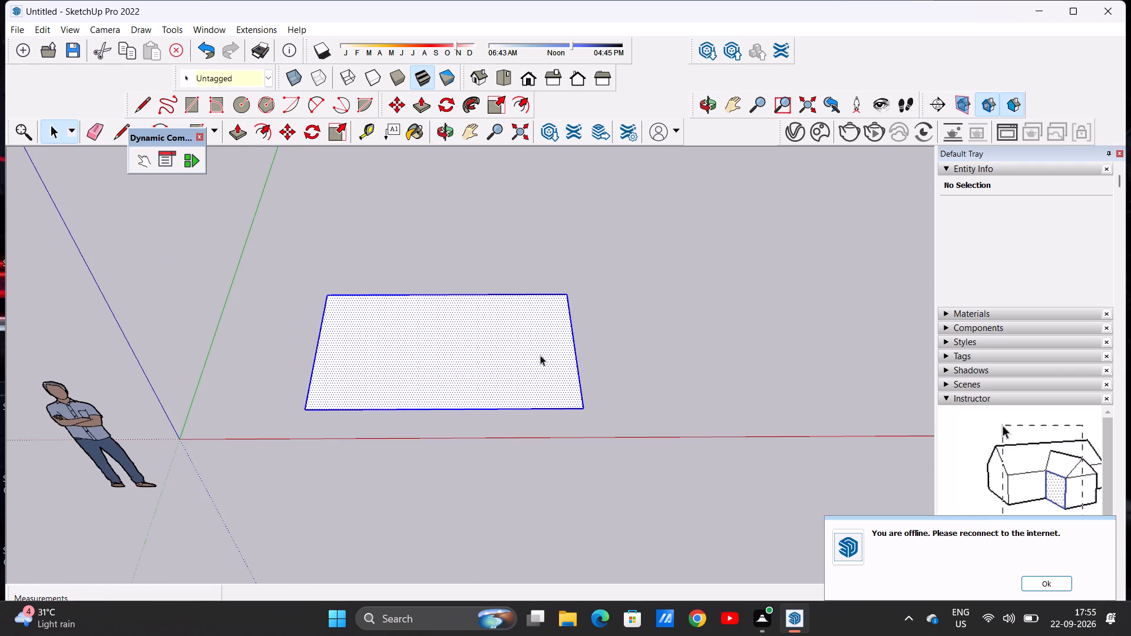
pyautogui.click(389, 108)
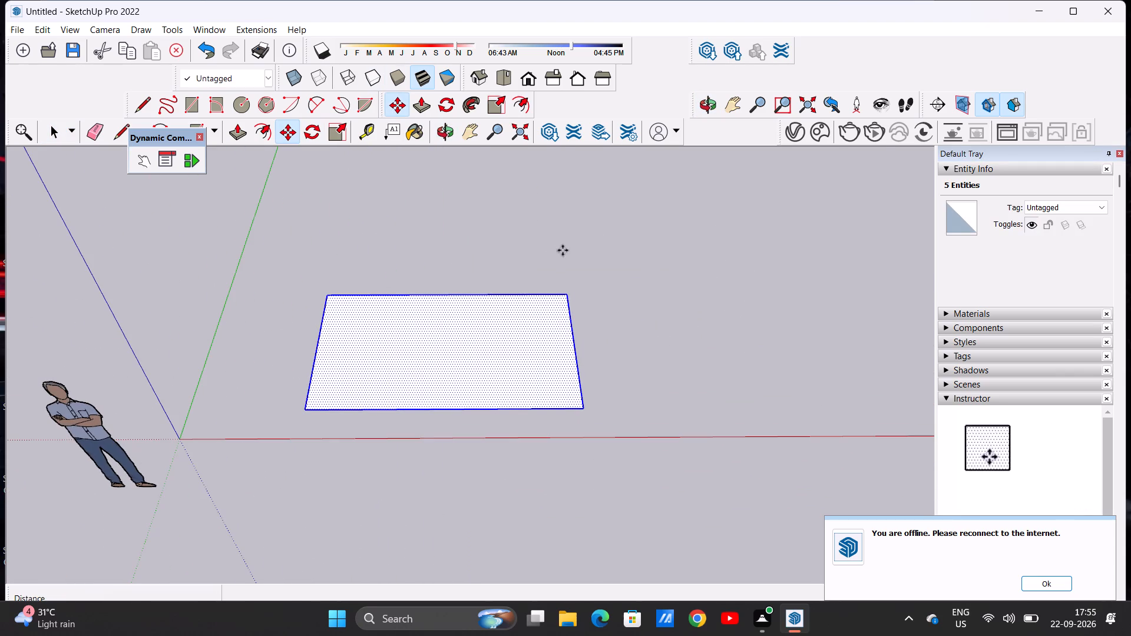
pyautogui.click(568, 290)
pyautogui.click(662, 215)
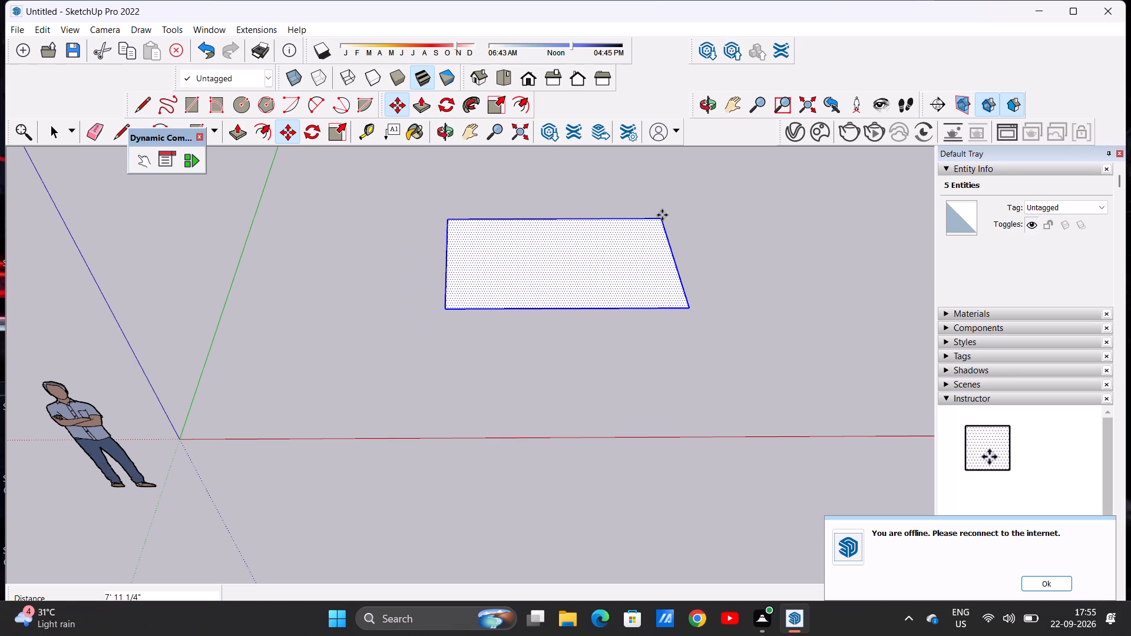
pyautogui.press('space')
pyautogui.click(669, 342)
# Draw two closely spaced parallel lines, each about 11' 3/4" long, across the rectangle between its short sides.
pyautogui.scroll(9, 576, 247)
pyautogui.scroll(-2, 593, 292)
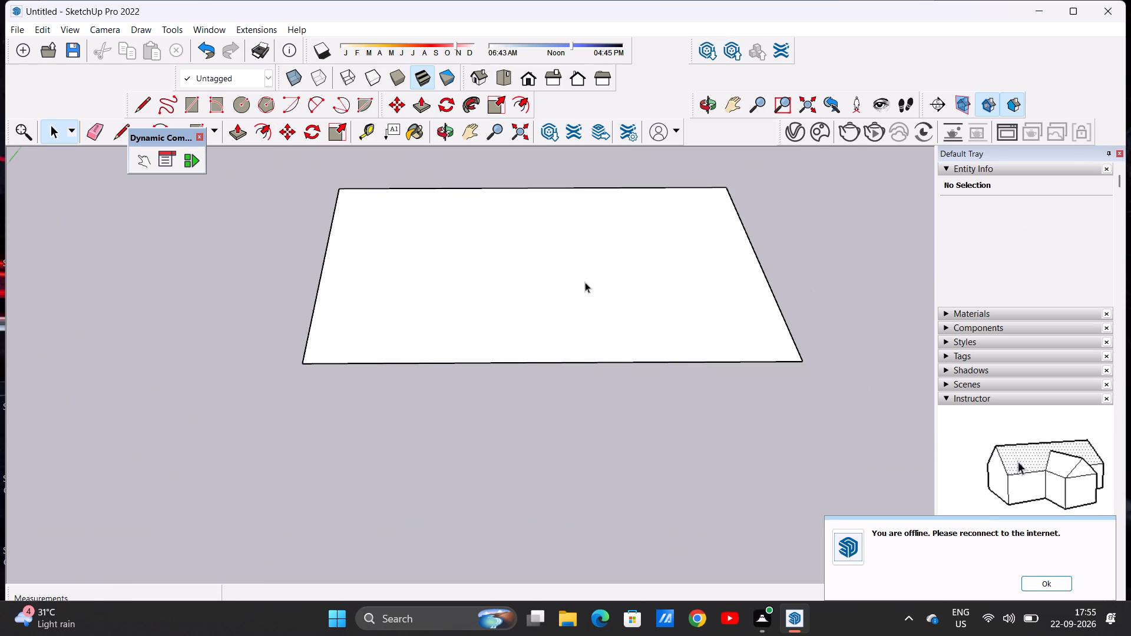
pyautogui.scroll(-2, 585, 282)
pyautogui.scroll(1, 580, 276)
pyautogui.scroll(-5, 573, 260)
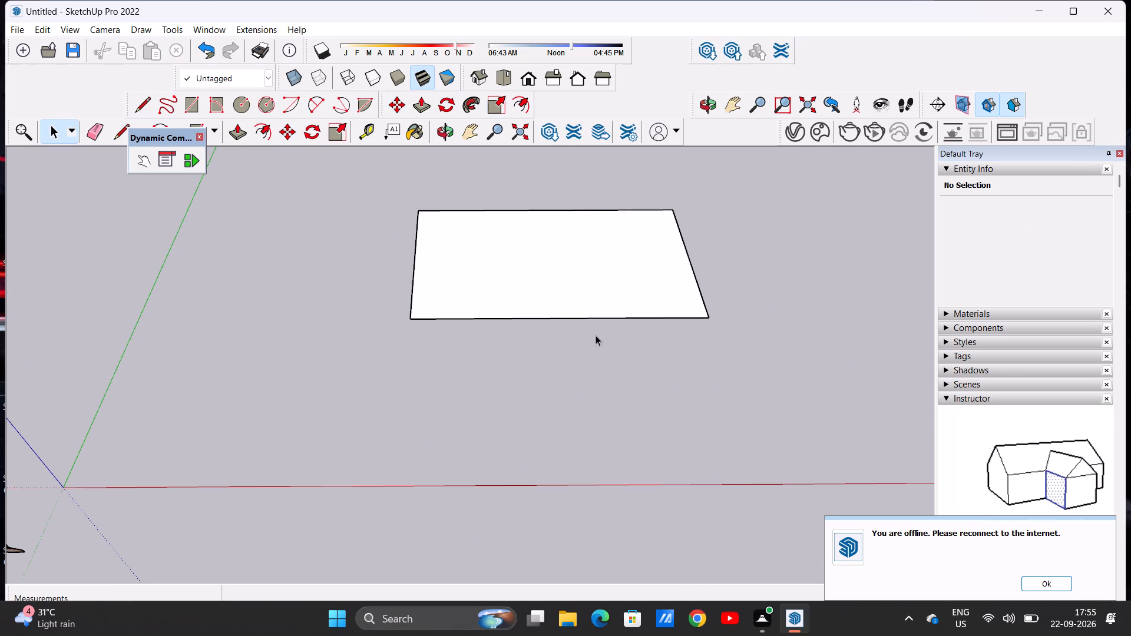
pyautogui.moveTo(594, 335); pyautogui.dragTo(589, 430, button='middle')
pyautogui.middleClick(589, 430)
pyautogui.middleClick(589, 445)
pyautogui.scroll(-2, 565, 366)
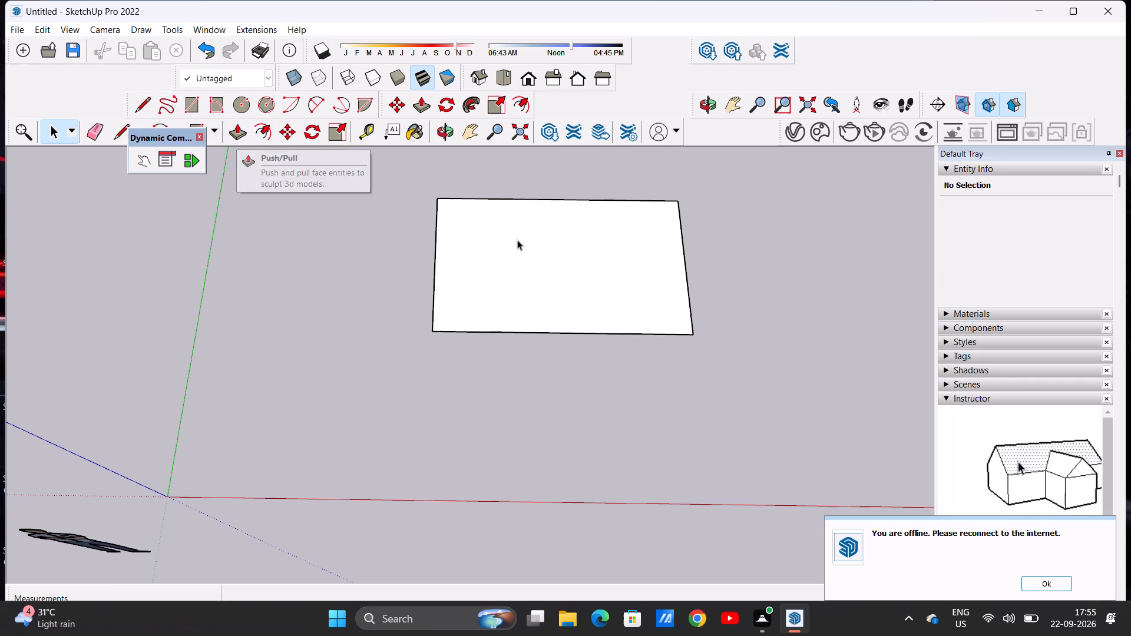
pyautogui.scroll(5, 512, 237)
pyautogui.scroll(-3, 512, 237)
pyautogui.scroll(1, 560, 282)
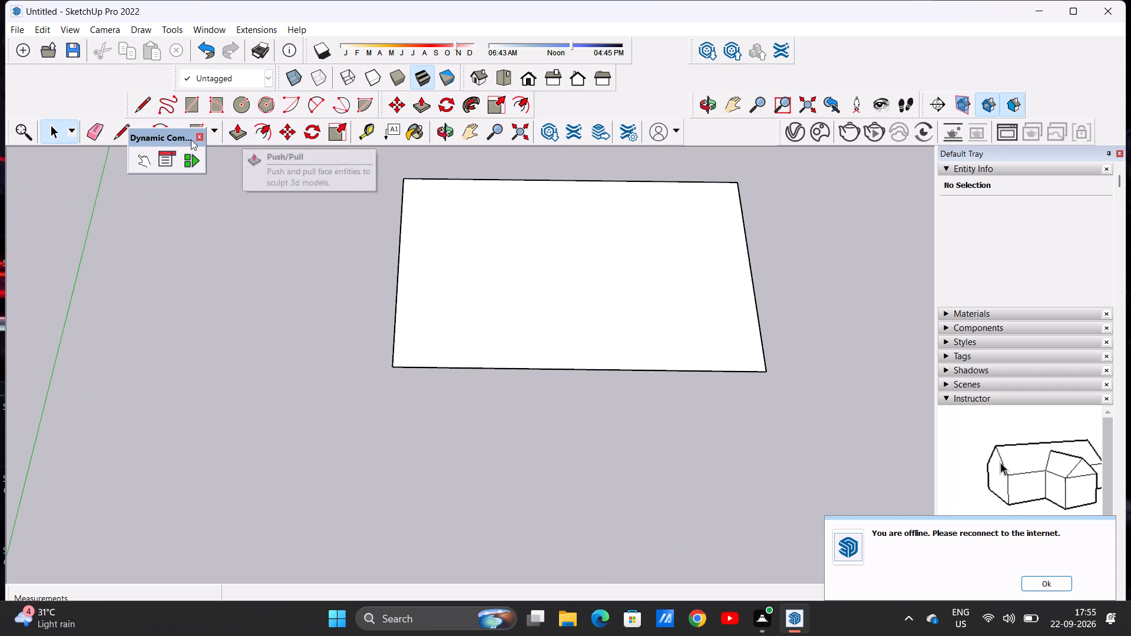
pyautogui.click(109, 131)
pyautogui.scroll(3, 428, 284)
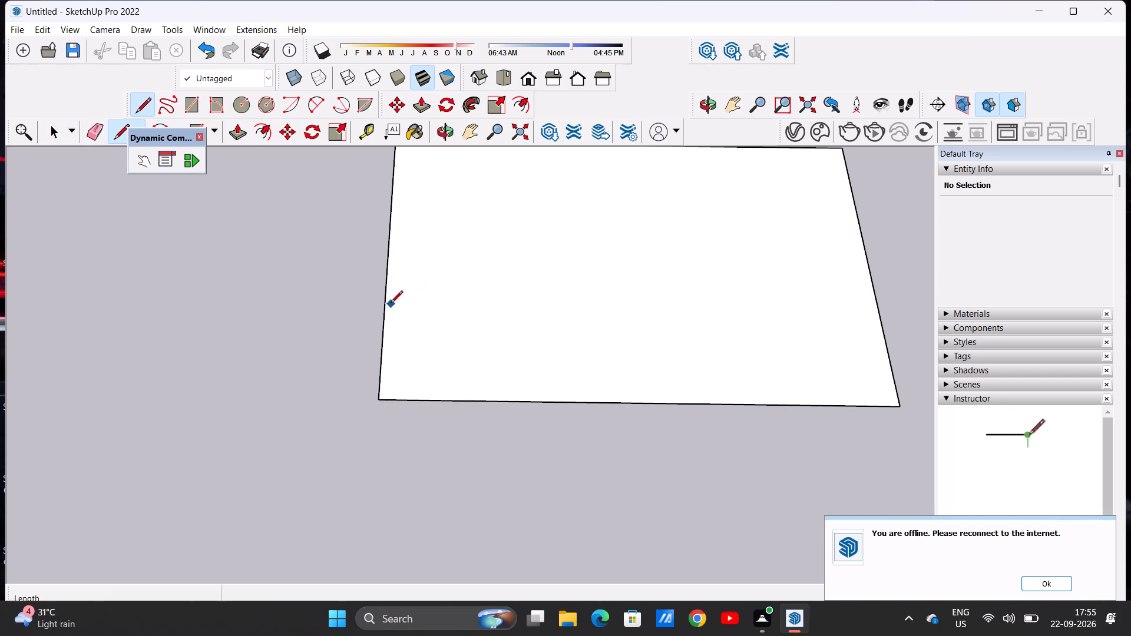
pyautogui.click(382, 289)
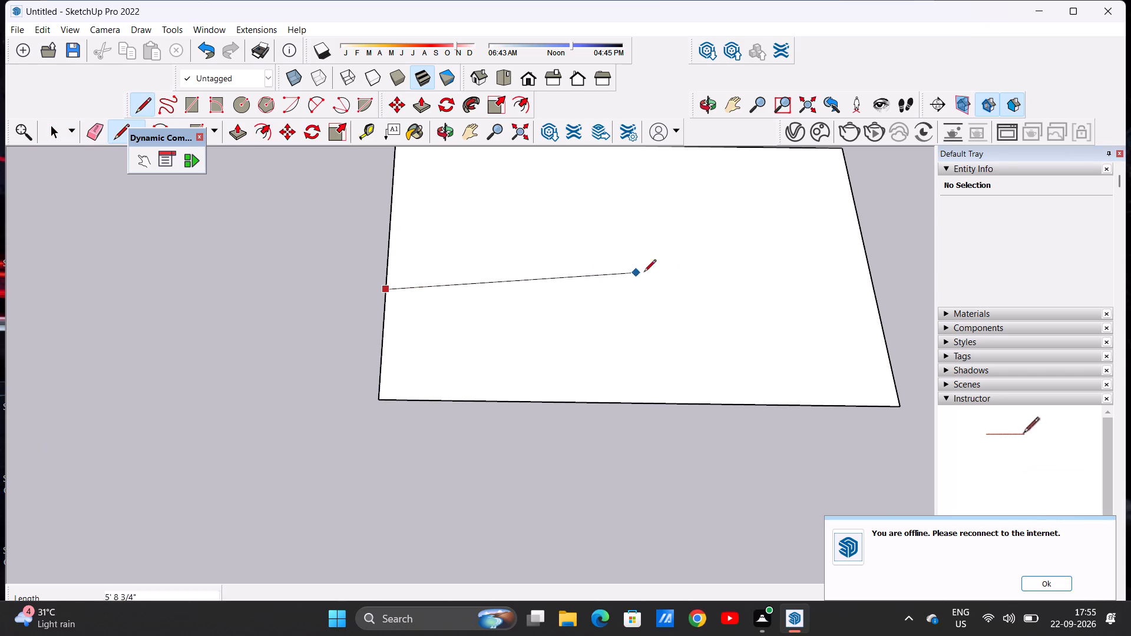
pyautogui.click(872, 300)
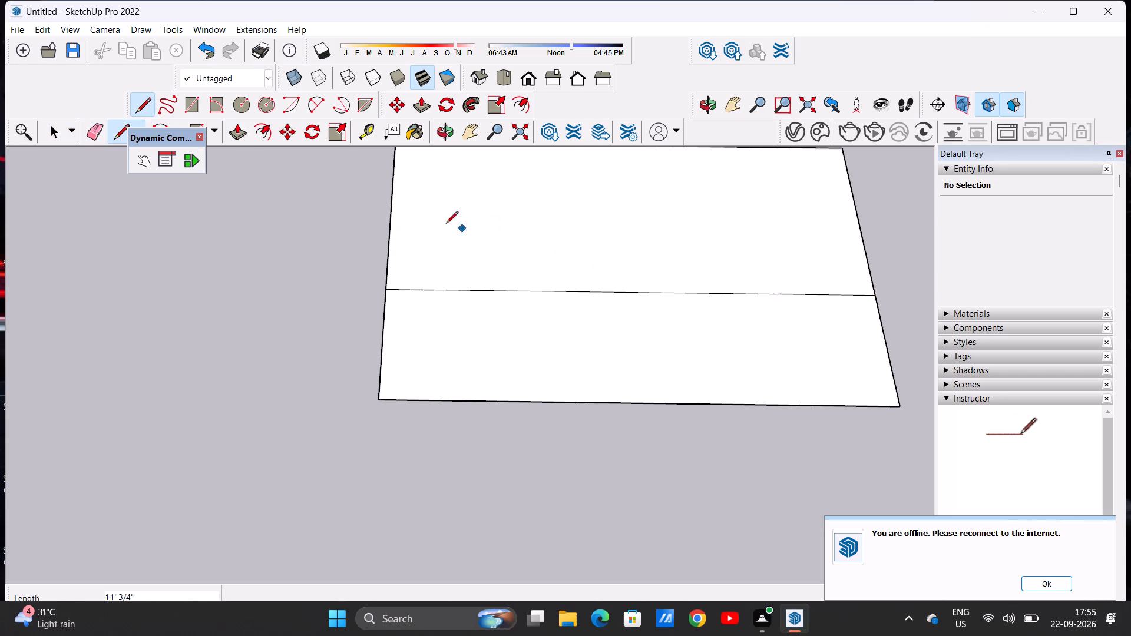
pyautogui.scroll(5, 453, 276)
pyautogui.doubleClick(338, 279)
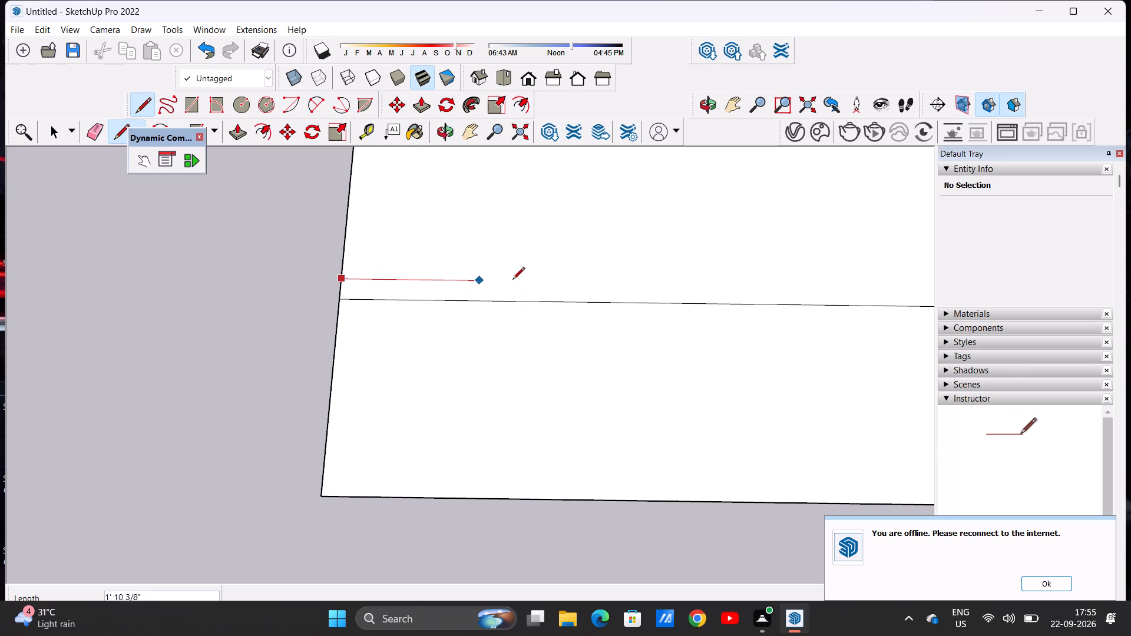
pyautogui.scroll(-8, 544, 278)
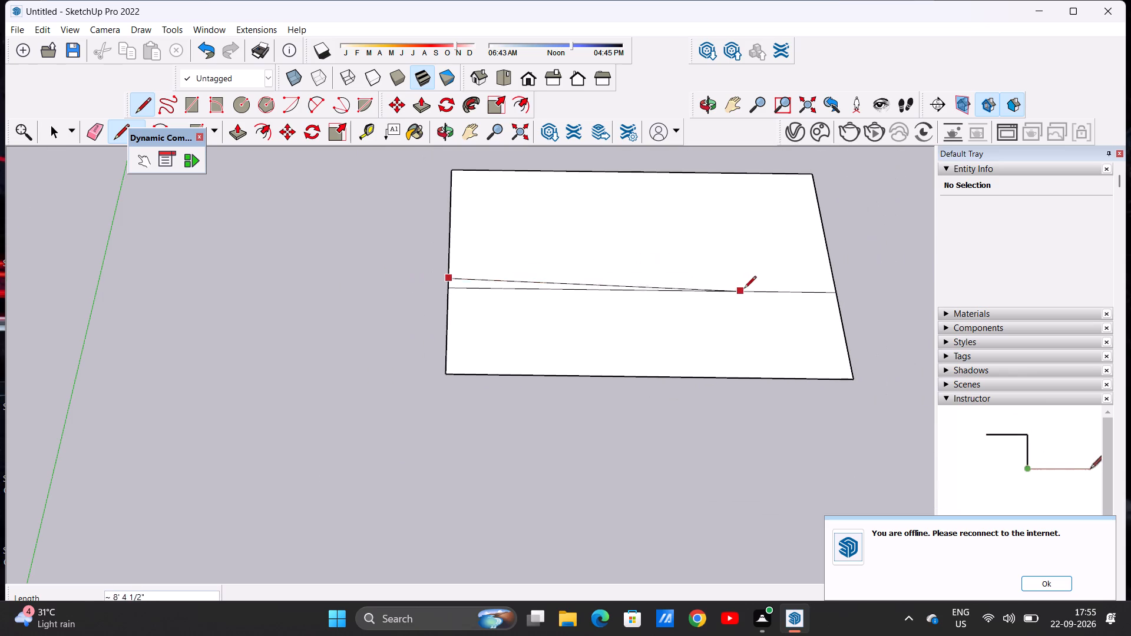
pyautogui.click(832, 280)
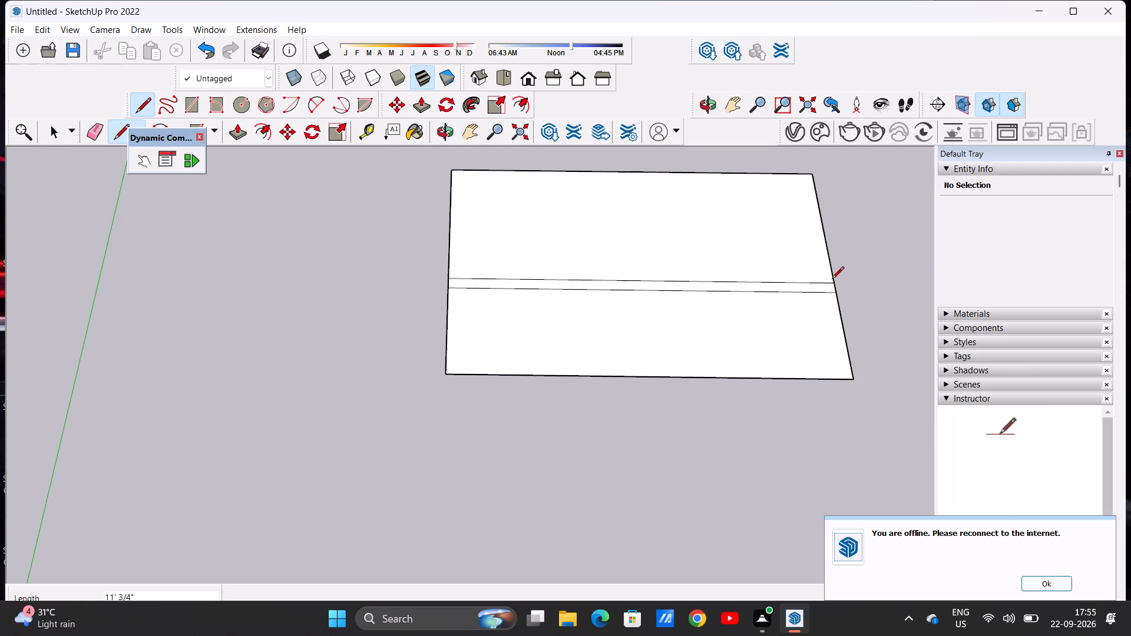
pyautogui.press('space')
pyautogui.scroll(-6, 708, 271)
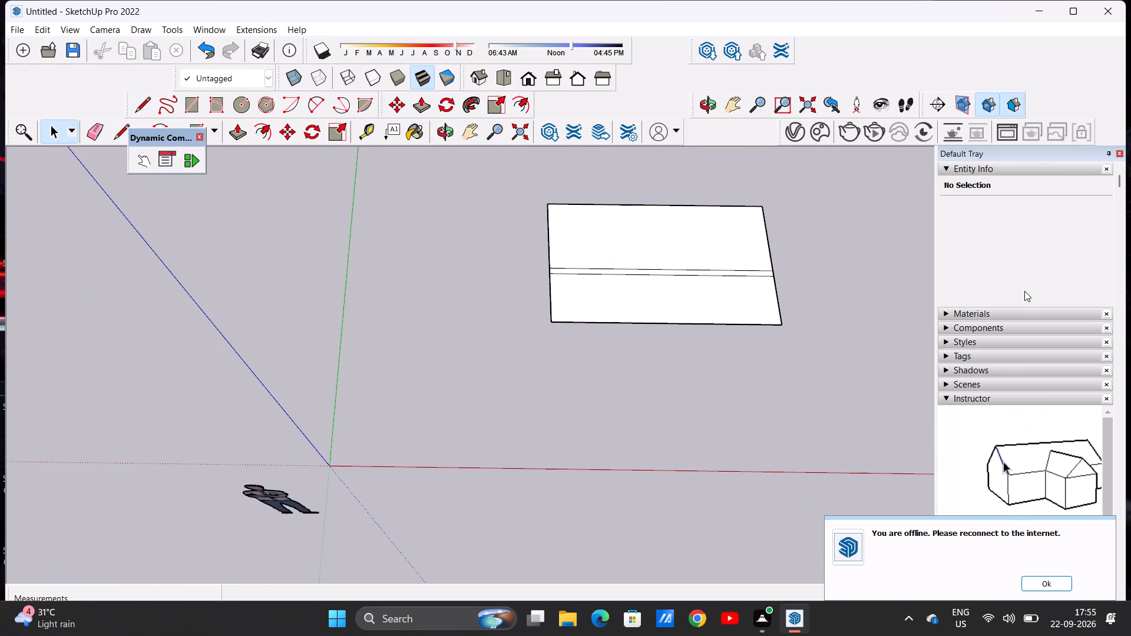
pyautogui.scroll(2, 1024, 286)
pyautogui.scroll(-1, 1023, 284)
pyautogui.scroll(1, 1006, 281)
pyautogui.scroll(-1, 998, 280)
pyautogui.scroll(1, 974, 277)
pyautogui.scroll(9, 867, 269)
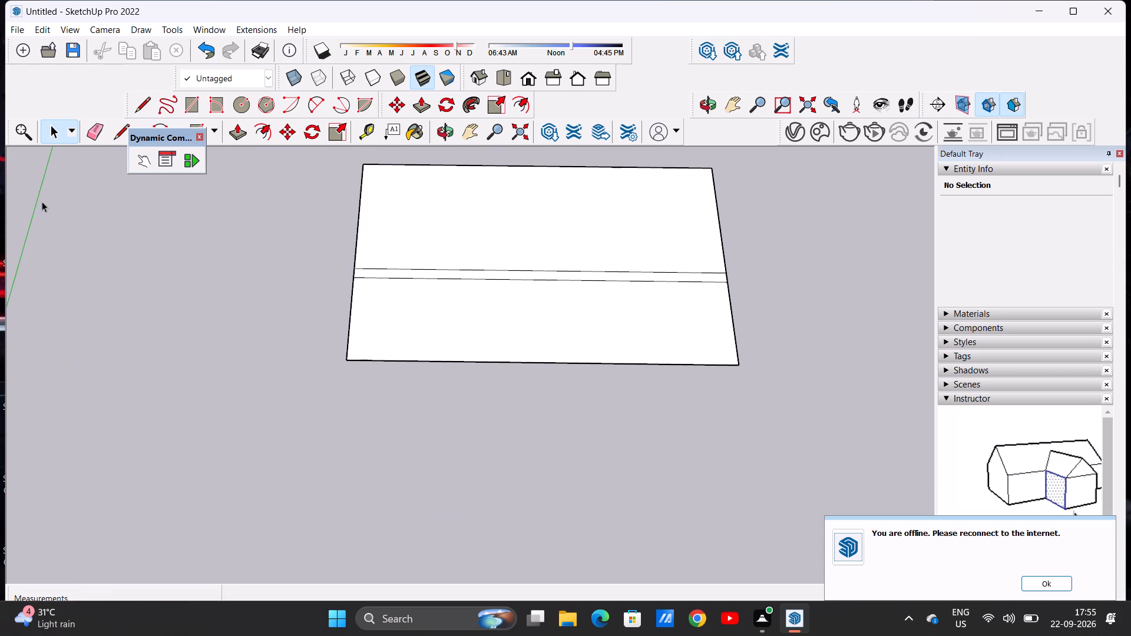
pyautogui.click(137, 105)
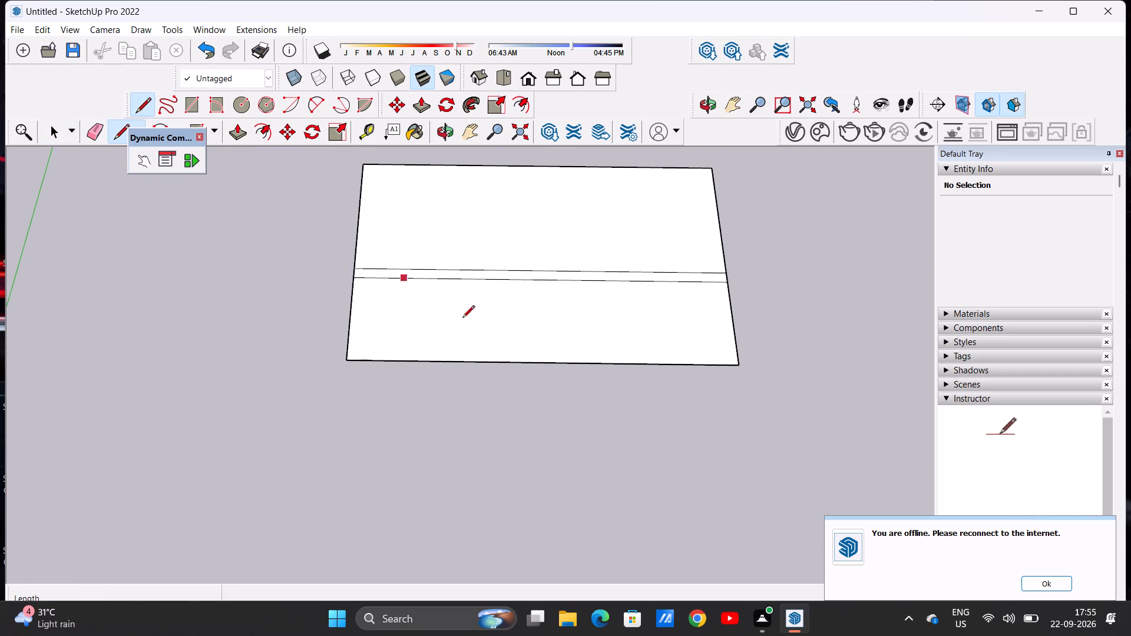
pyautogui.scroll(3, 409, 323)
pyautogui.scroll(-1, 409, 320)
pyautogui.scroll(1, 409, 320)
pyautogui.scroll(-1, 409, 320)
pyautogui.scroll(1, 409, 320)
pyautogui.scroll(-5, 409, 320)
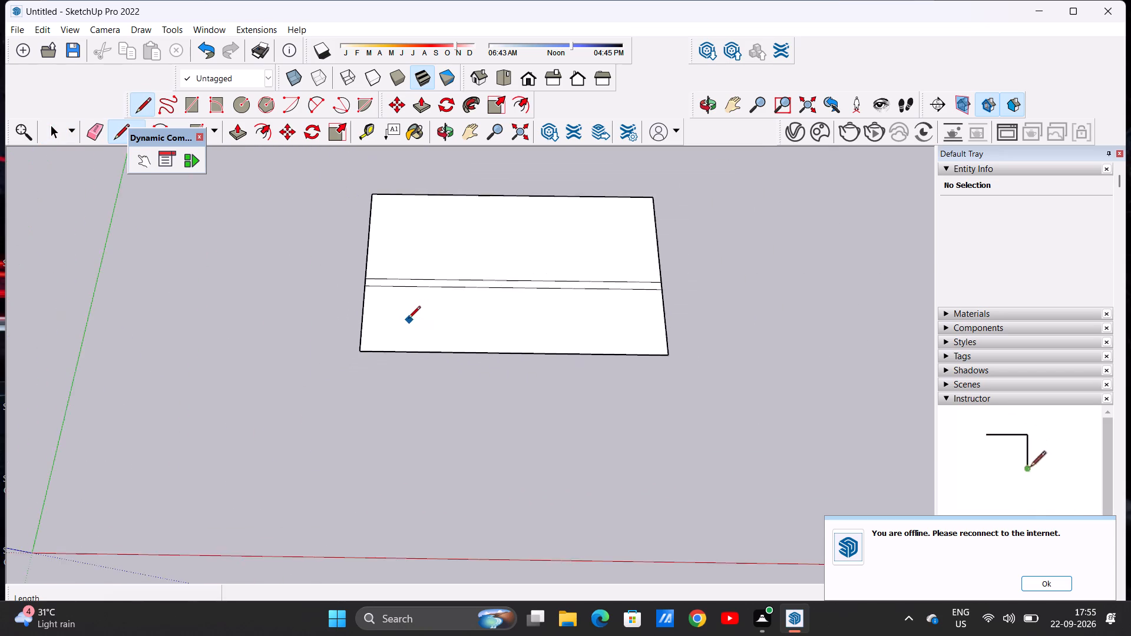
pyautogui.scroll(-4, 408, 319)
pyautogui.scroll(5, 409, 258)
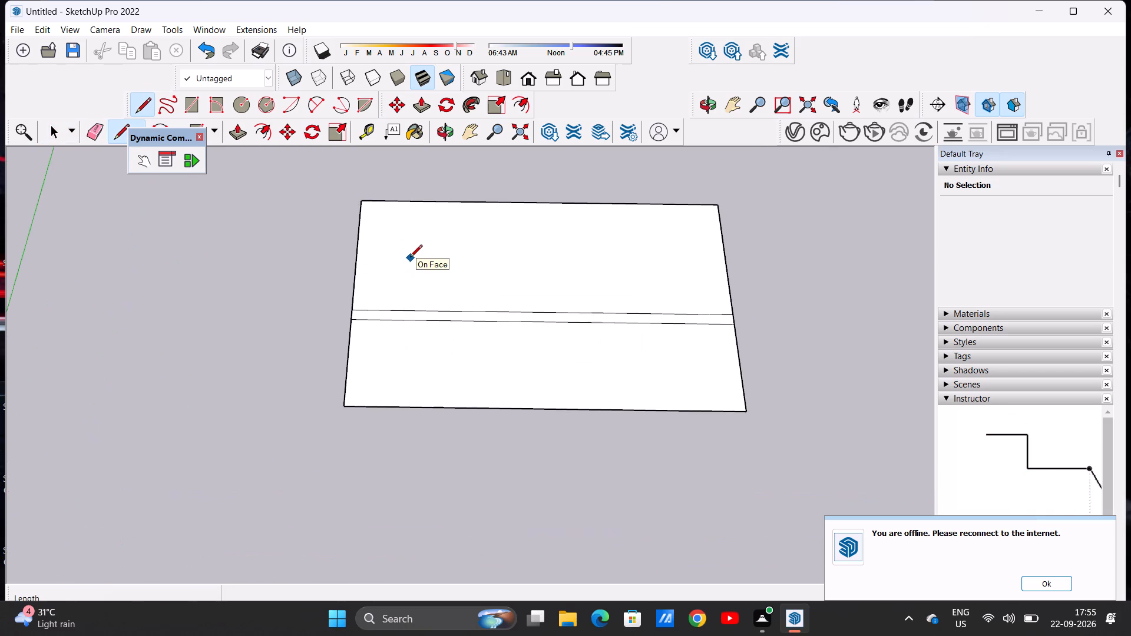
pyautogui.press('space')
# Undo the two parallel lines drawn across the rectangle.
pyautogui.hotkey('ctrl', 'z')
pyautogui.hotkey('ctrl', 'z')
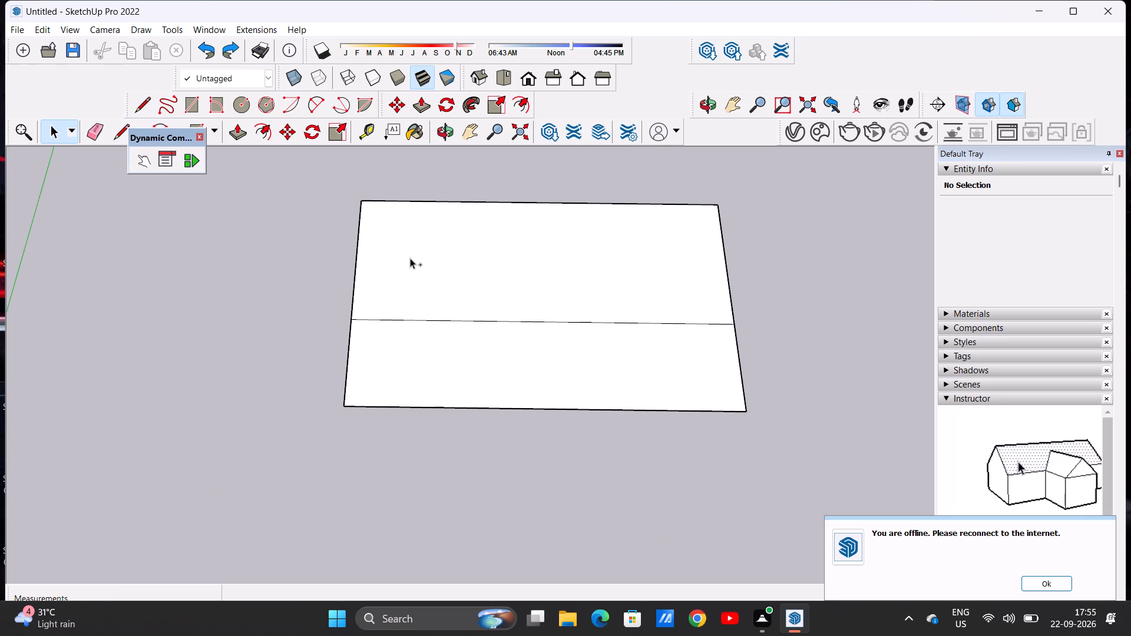
# Offset the rectangle's outline inward by about 4 1/2" to form the wall thickness.
pyautogui.click(262, 132)
pyautogui.click(500, 232)
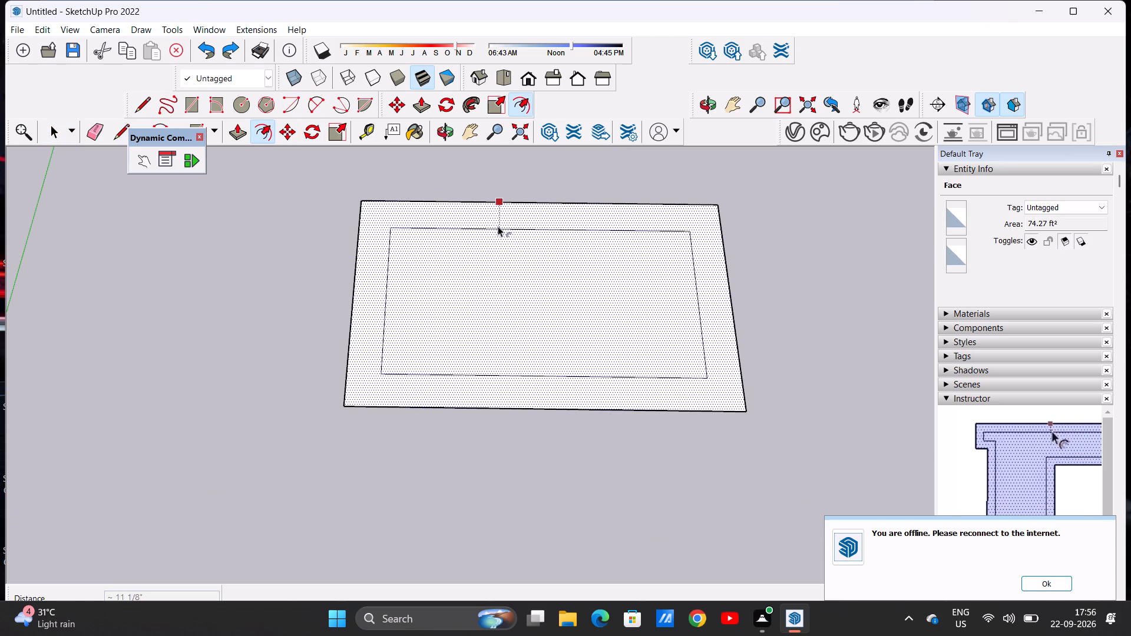
pyautogui.click(495, 213)
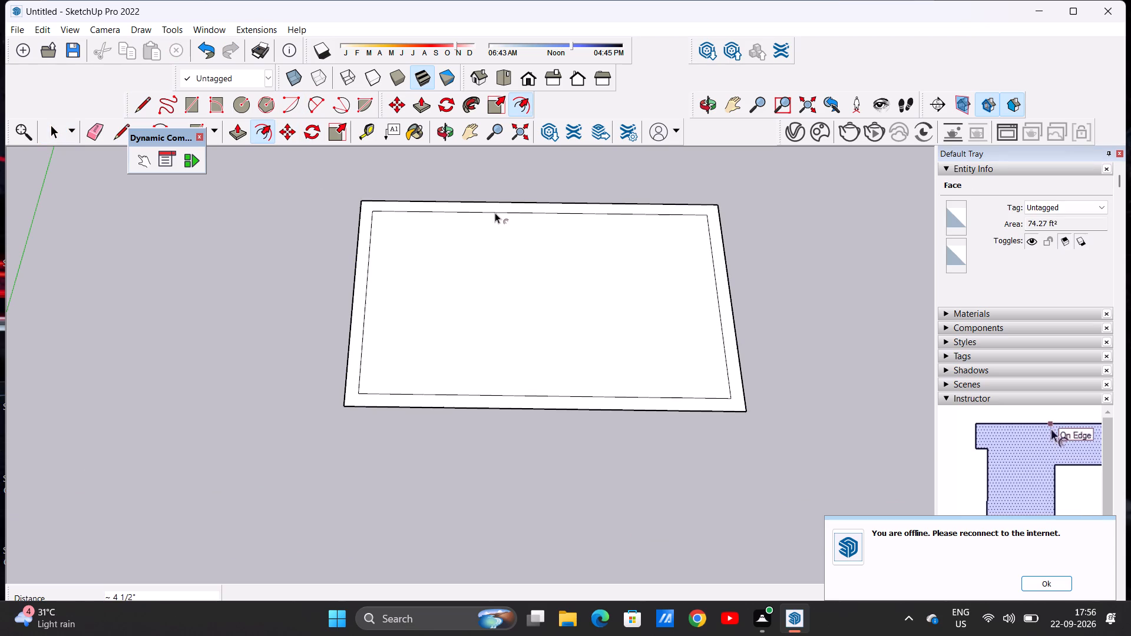
pyautogui.press('space')
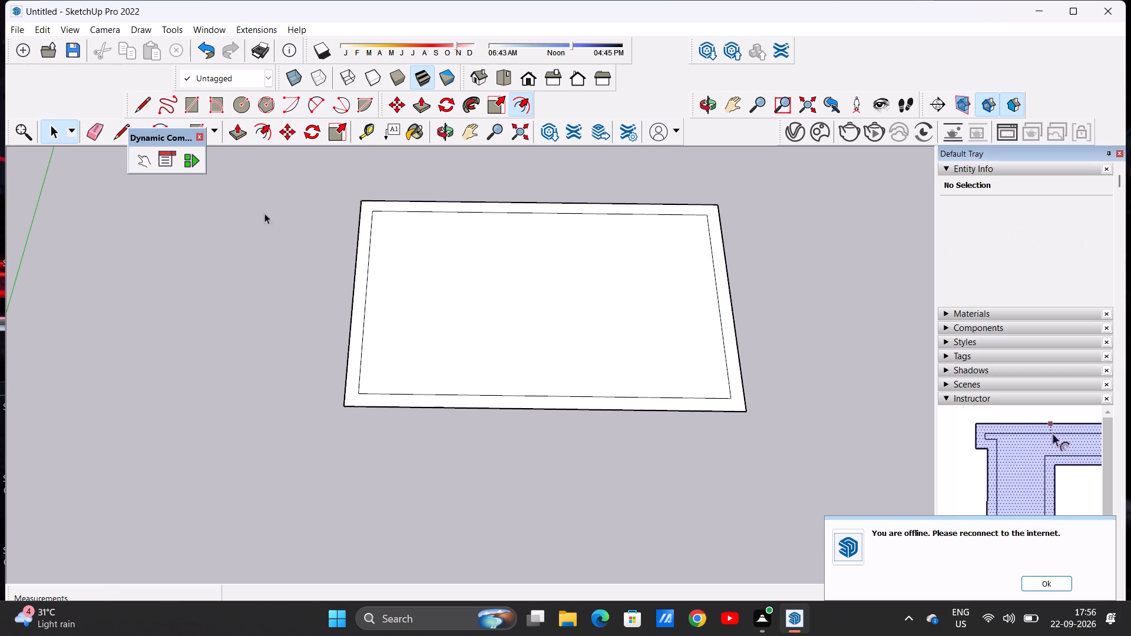
# Draw two closely spaced parallel lines, each about 10' 3 3/4" long, across the inner rectangle between its short sides.
pyautogui.click(141, 106)
pyautogui.scroll(1, 399, 324)
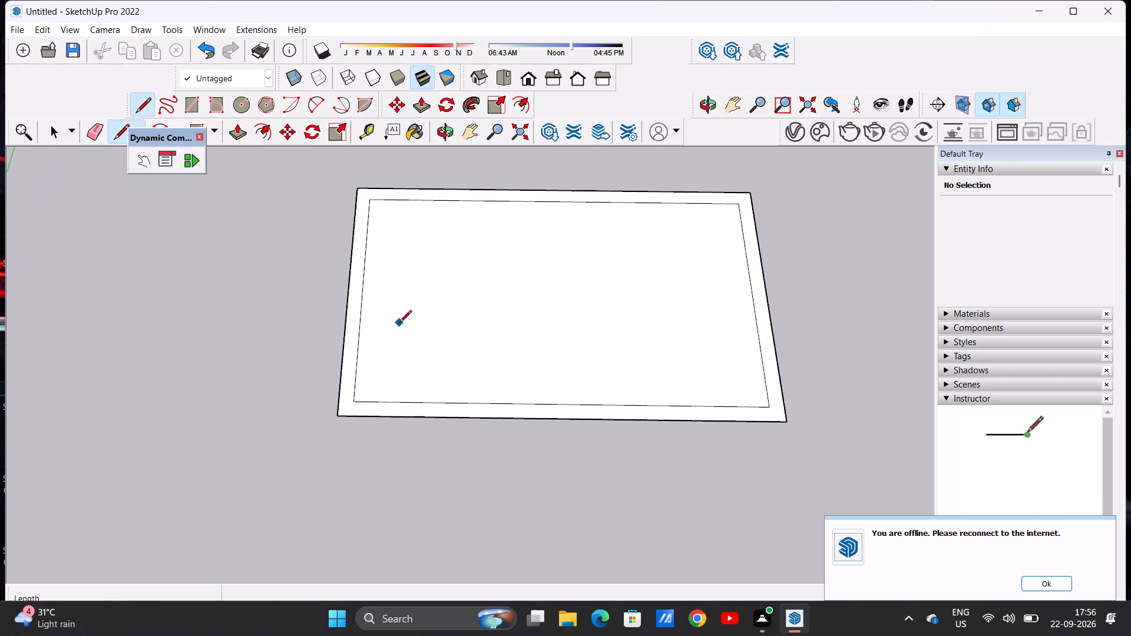
pyautogui.scroll(-2, 399, 323)
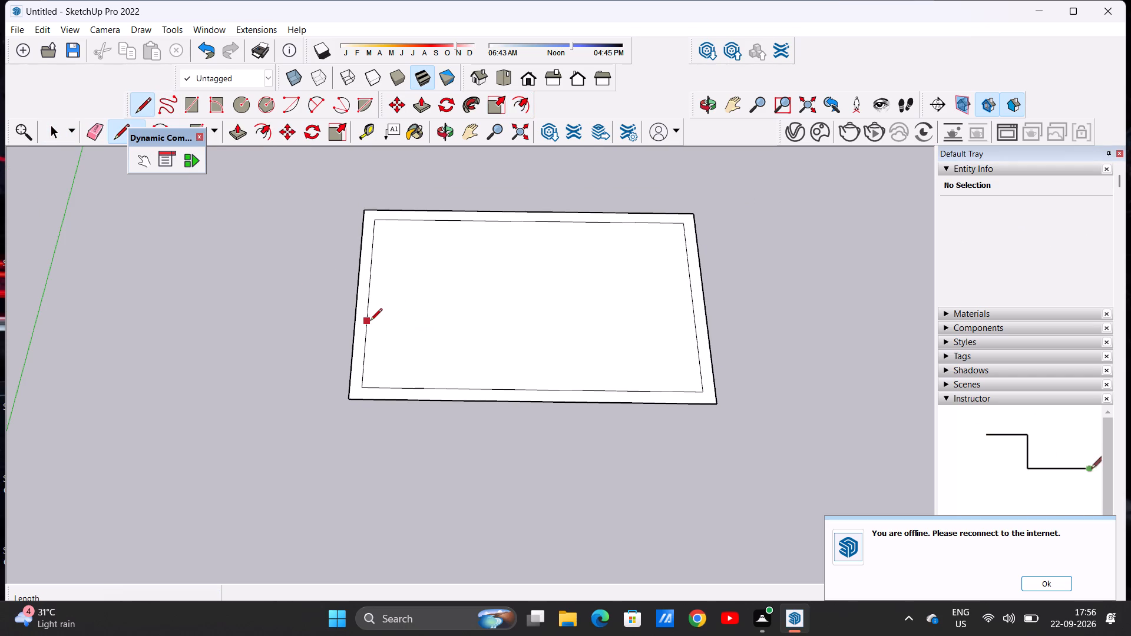
pyautogui.click(370, 322)
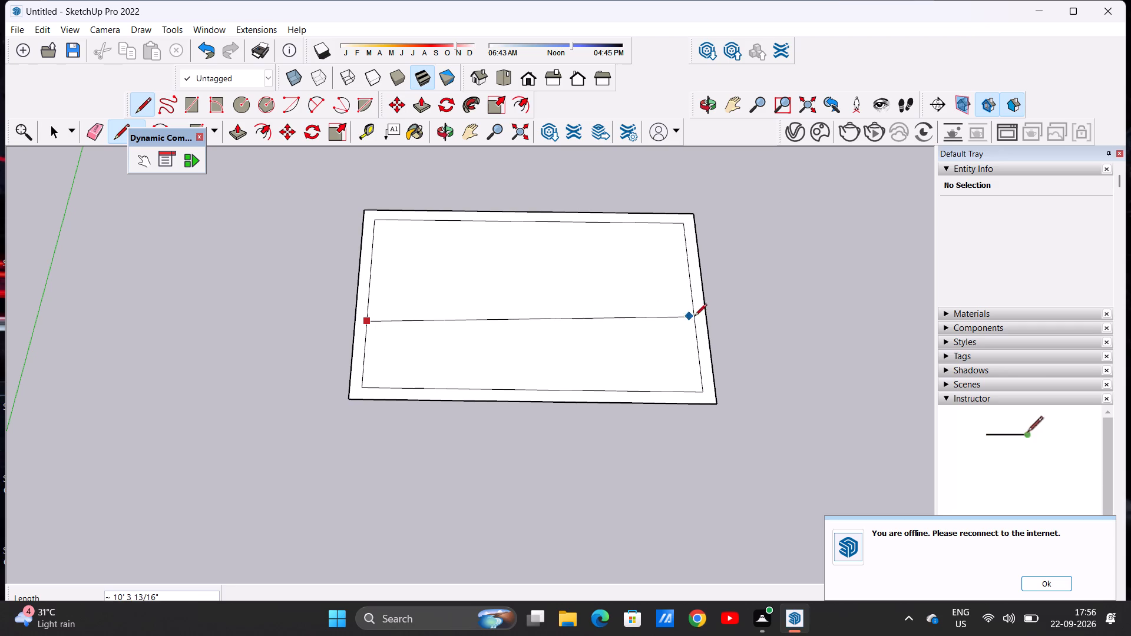
pyautogui.click(695, 326)
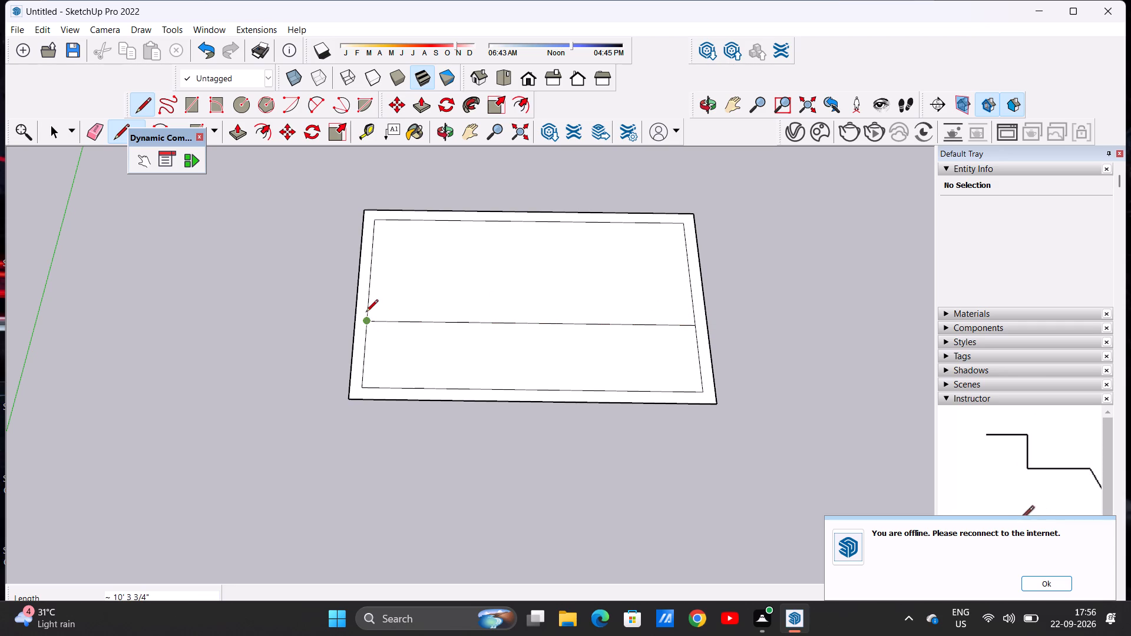
pyautogui.click(366, 313)
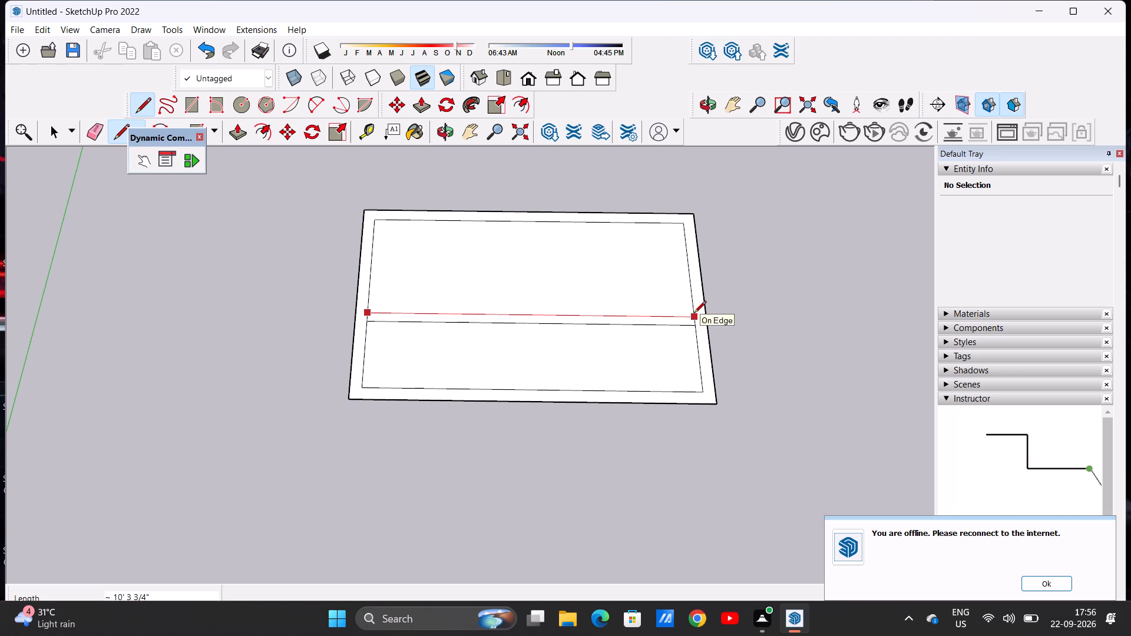
pyautogui.click(694, 314)
pyautogui.press('space')
pyautogui.scroll(-4, 451, 336)
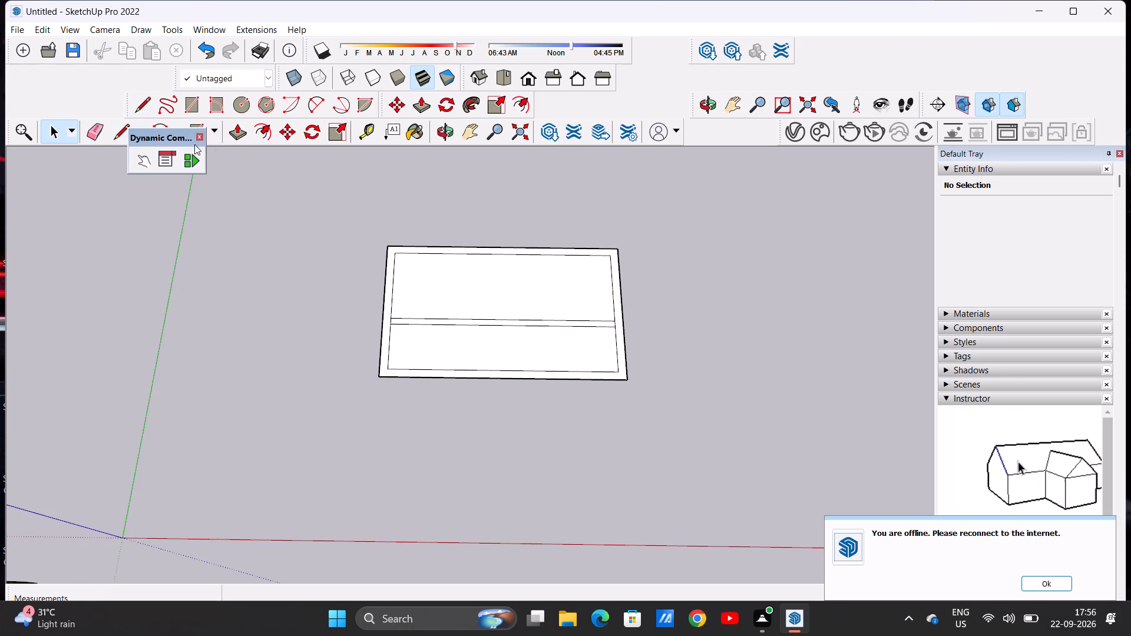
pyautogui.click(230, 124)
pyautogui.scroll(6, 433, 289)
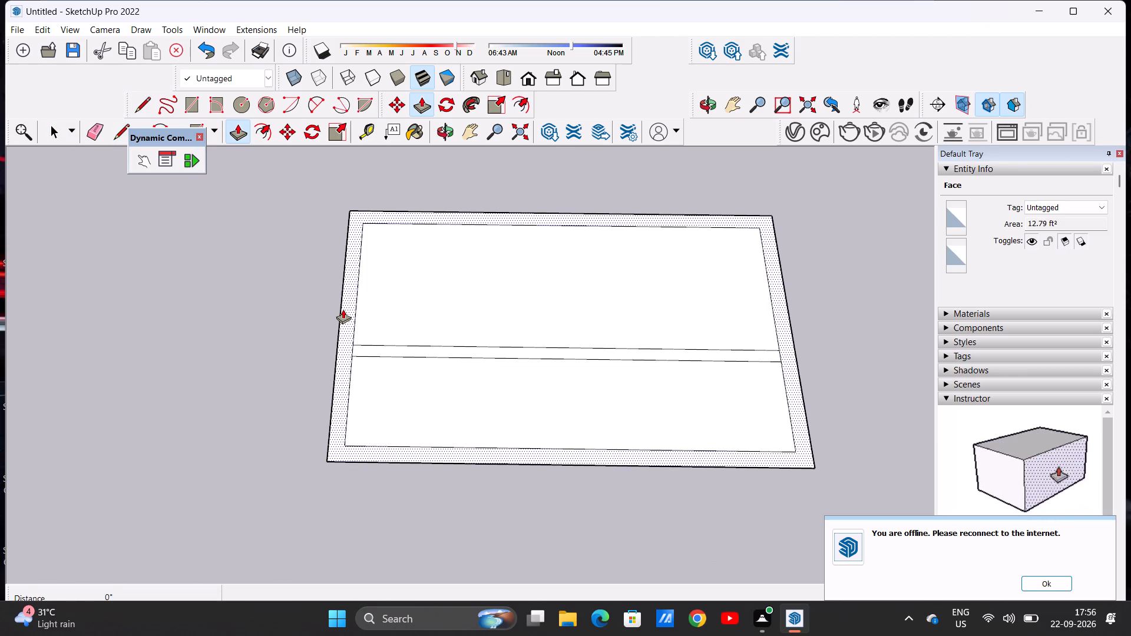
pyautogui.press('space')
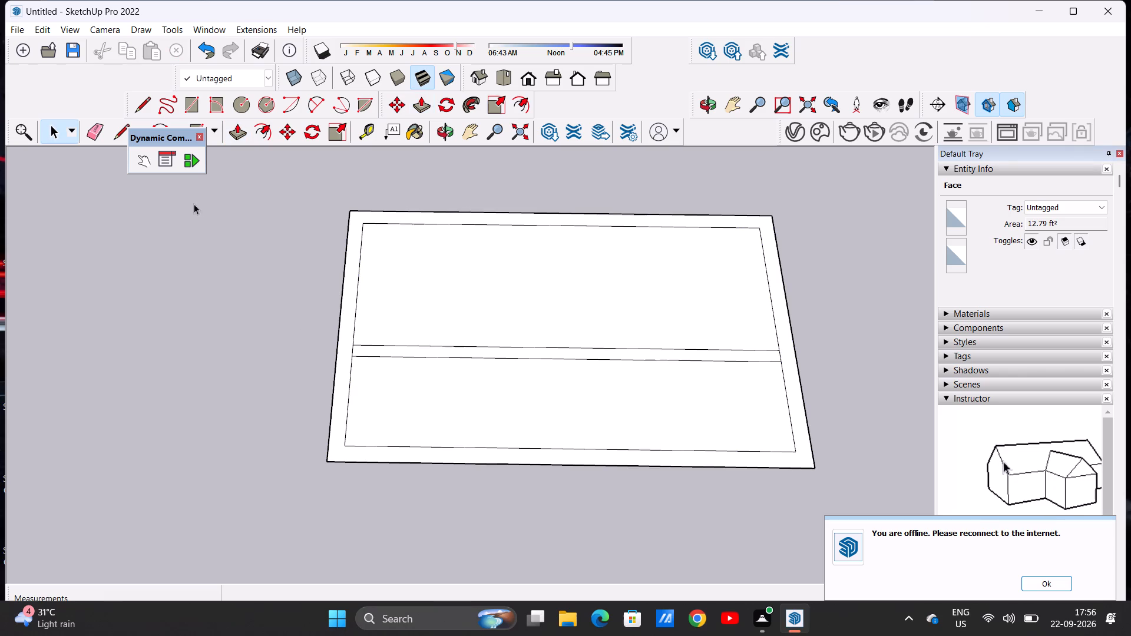
# Extend the front dividing line at both ends across the wall band to the outer edges, about 4 1/2" each.
pyautogui.click(132, 105)
pyautogui.scroll(1, 355, 367)
pyautogui.scroll(-1, 355, 367)
pyautogui.scroll(2, 355, 367)
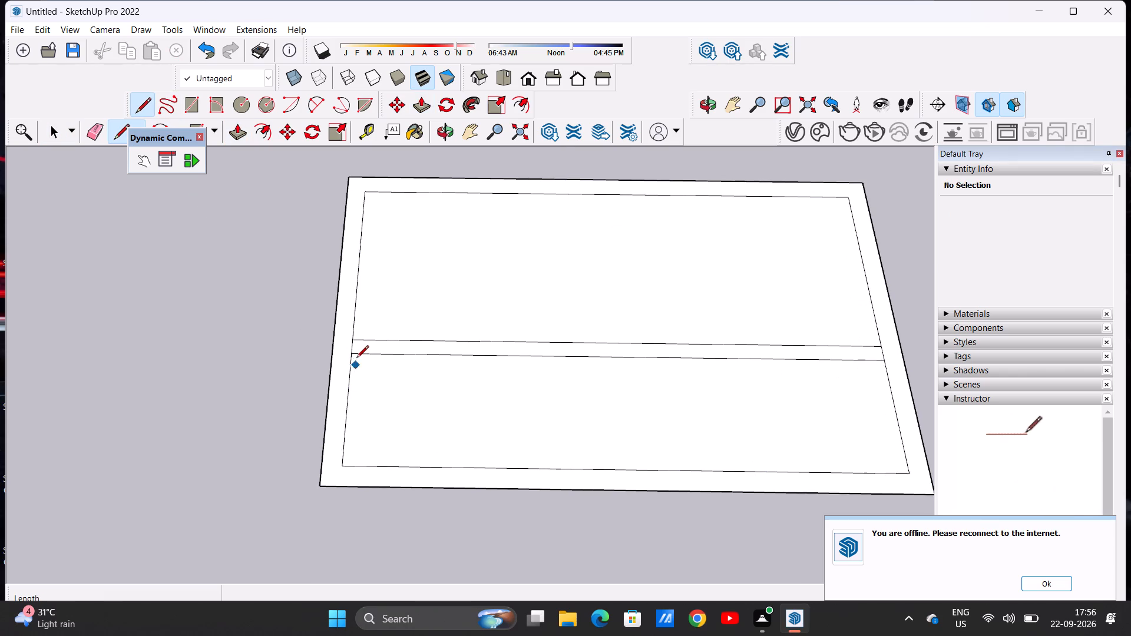
pyautogui.click(356, 356)
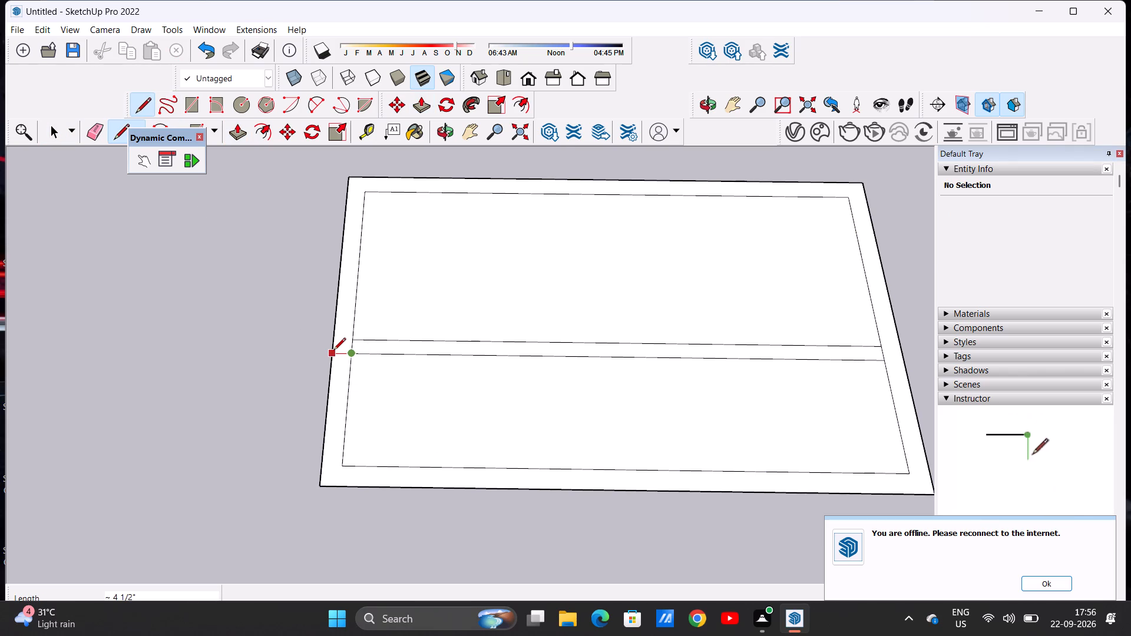
pyautogui.click(333, 351)
pyautogui.scroll(5, 896, 369)
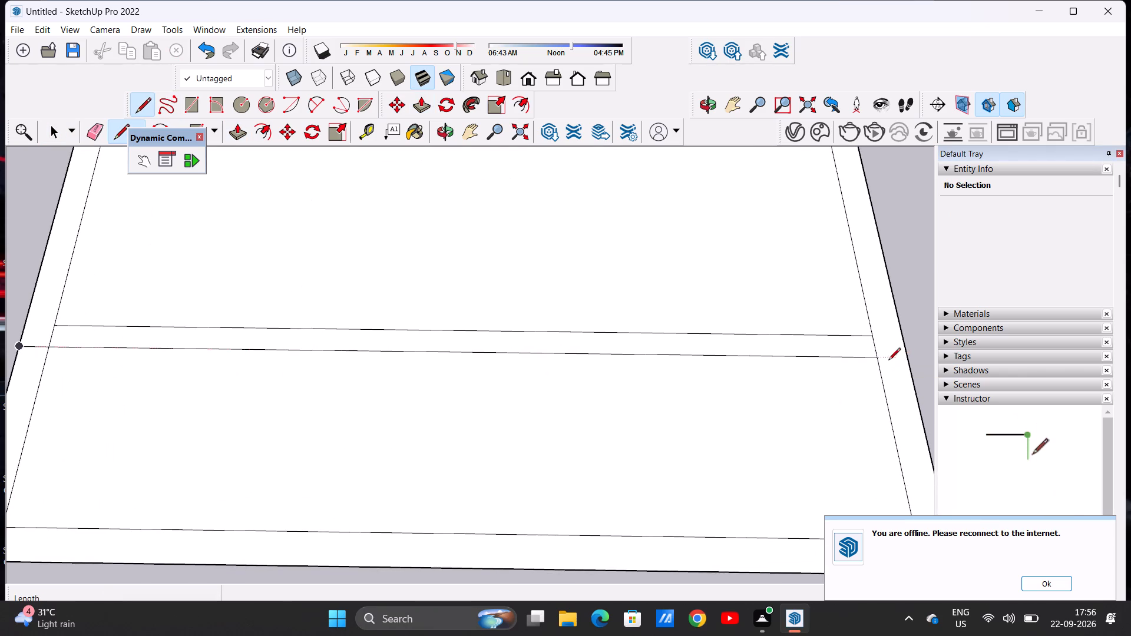
pyautogui.click(876, 358)
pyautogui.click(904, 362)
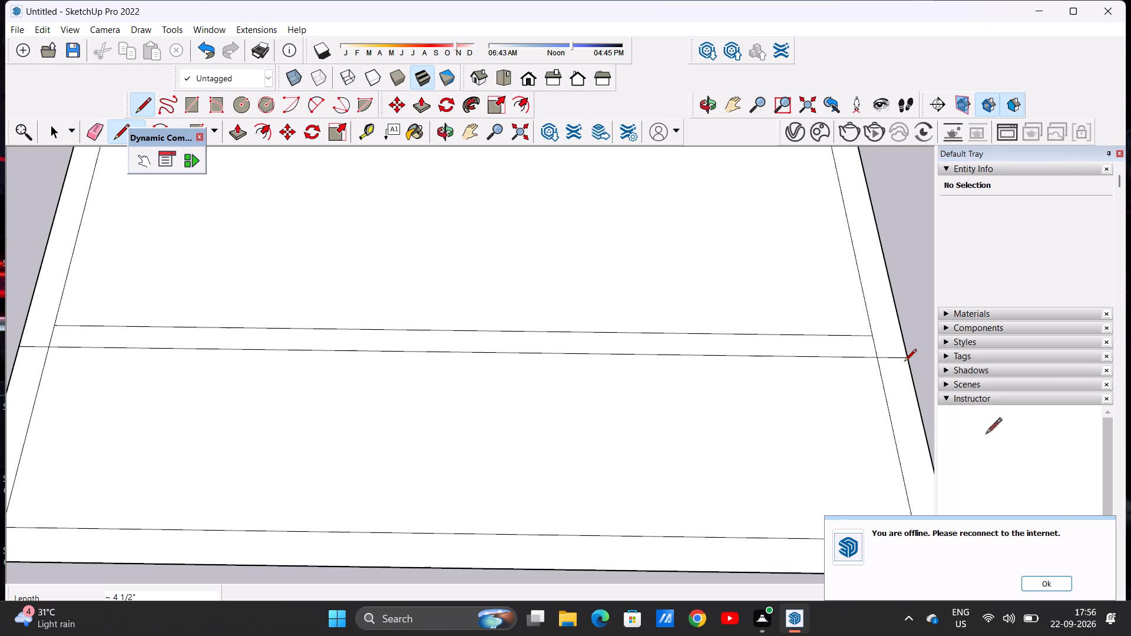
pyautogui.press('space')
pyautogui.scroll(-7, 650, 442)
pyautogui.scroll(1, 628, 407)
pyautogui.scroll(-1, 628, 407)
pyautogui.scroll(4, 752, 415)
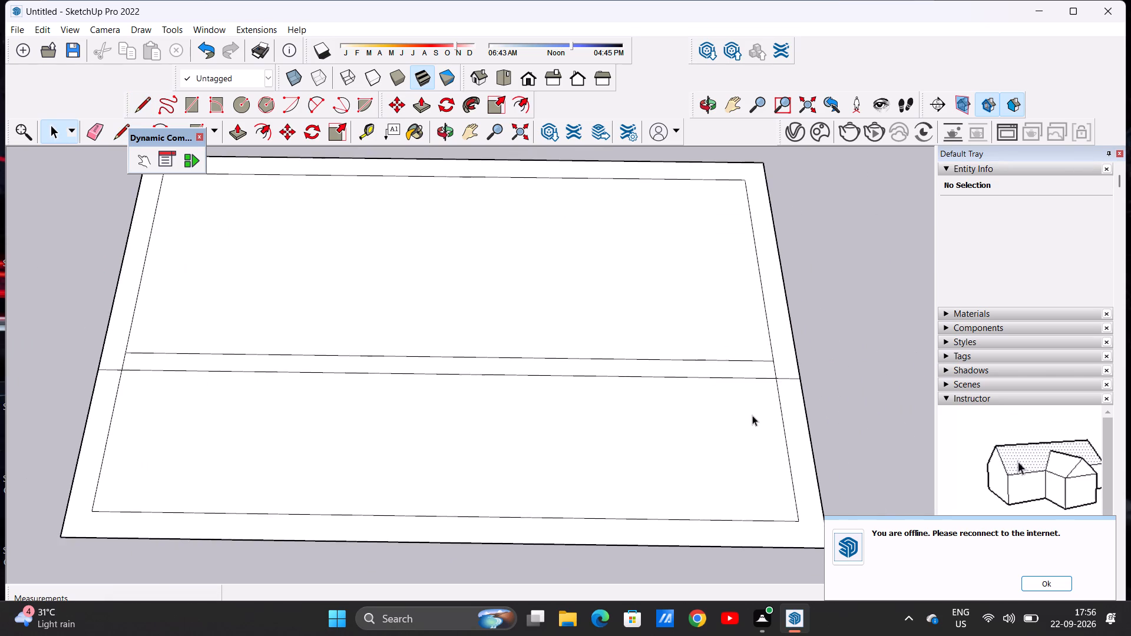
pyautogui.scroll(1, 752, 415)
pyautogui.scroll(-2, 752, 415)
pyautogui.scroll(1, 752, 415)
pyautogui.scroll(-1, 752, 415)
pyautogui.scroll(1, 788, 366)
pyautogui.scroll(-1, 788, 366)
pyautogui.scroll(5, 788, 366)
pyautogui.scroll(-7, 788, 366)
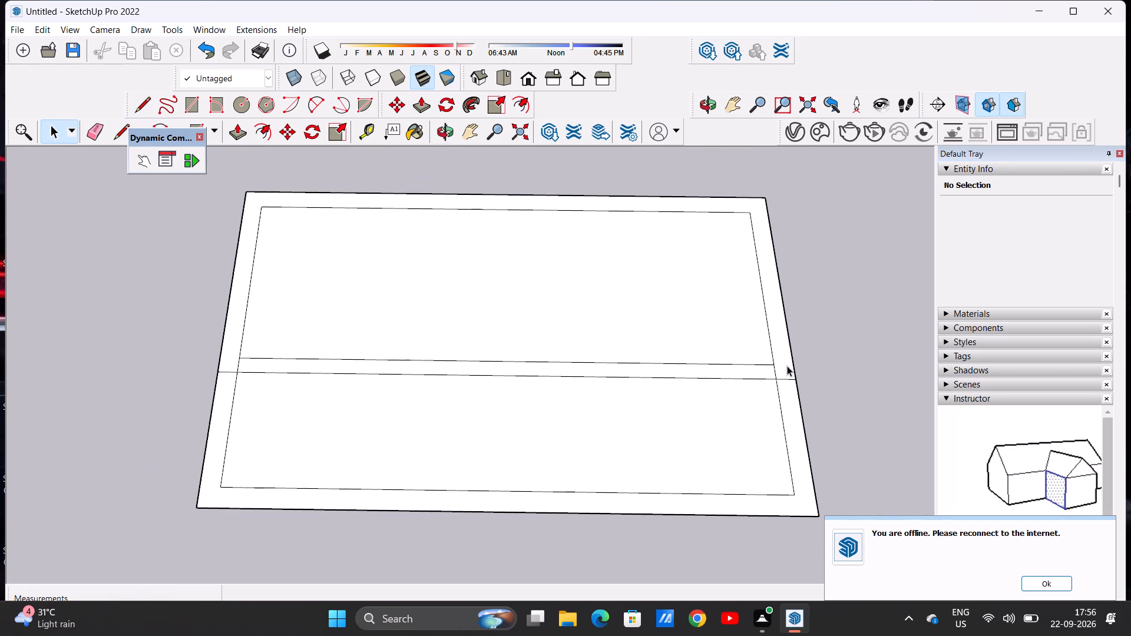
# Push/Pull the U-shaped wall band behind the dividing line up 10'.
pyautogui.click(227, 128)
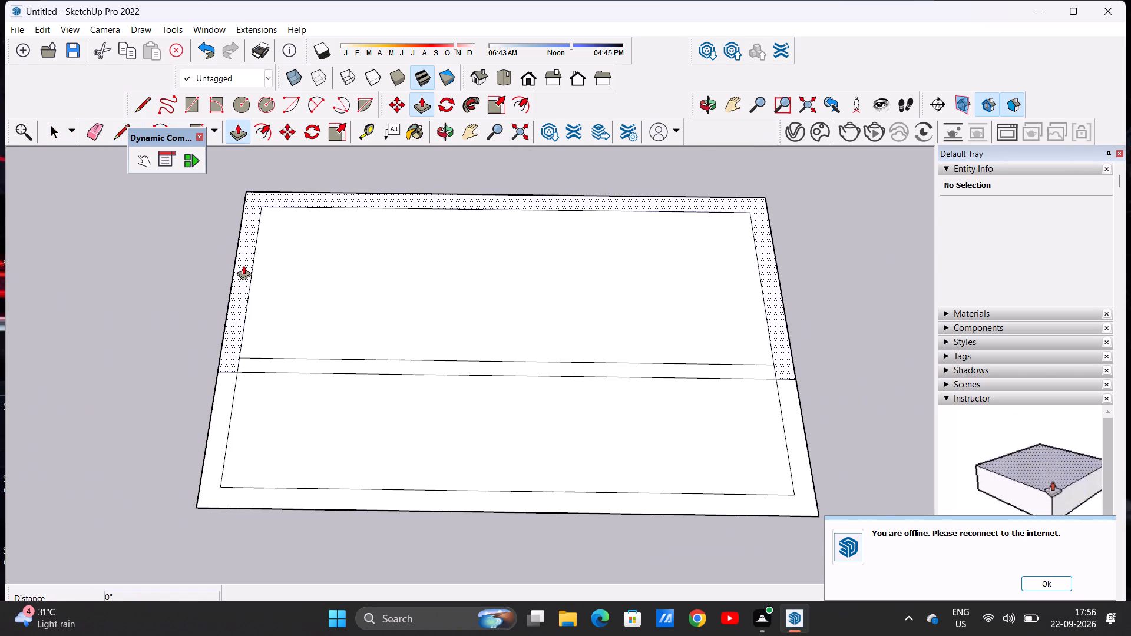
pyautogui.click(243, 265)
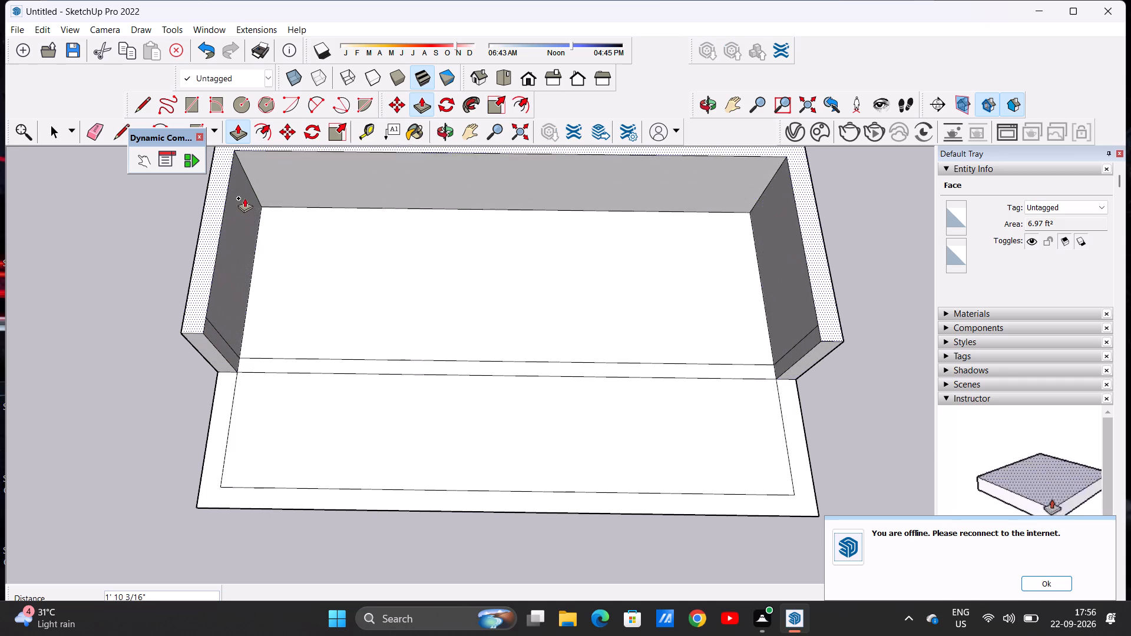
pyautogui.scroll(-4, 244, 198)
pyautogui.scroll(1, 244, 198)
pyautogui.scroll(-7, 244, 198)
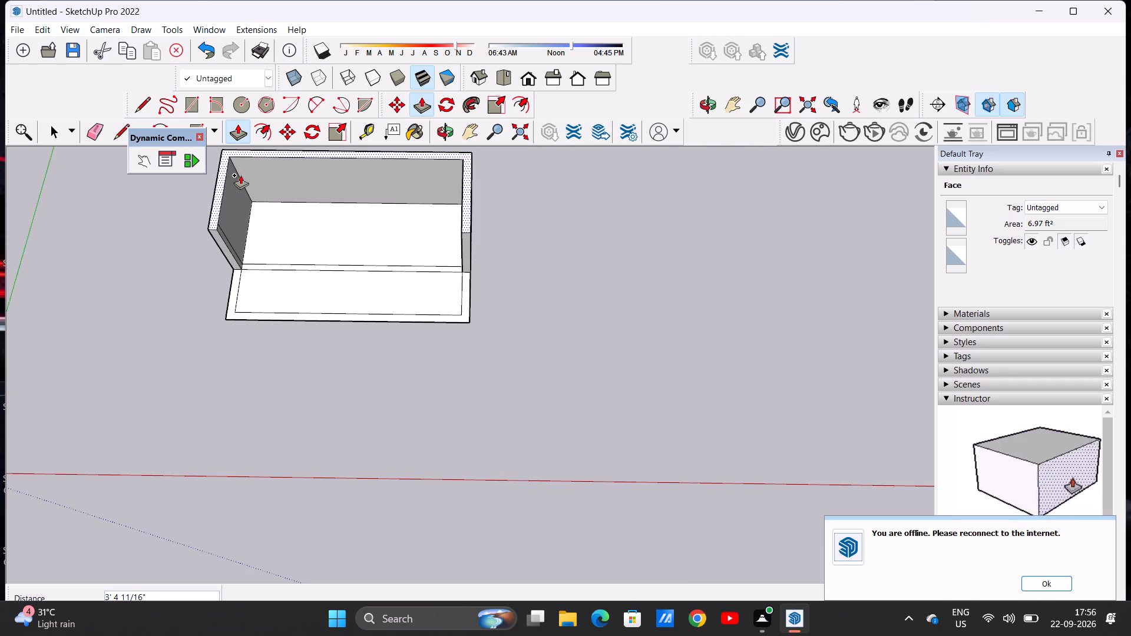
pyautogui.write('10')
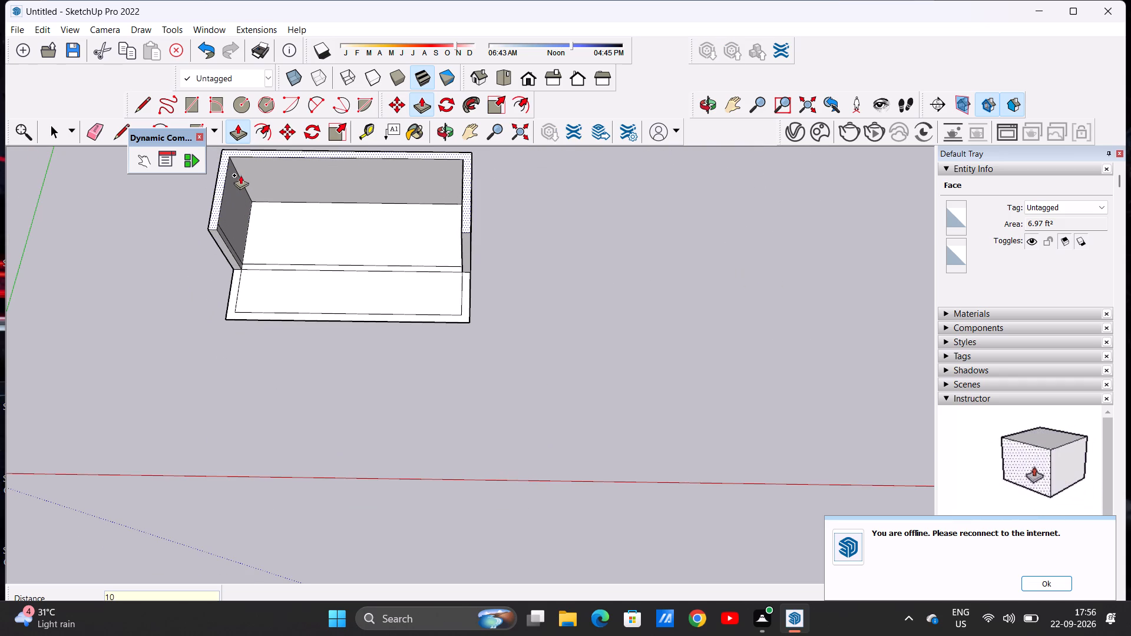
pyautogui.press("'")
pyautogui.press('Return')
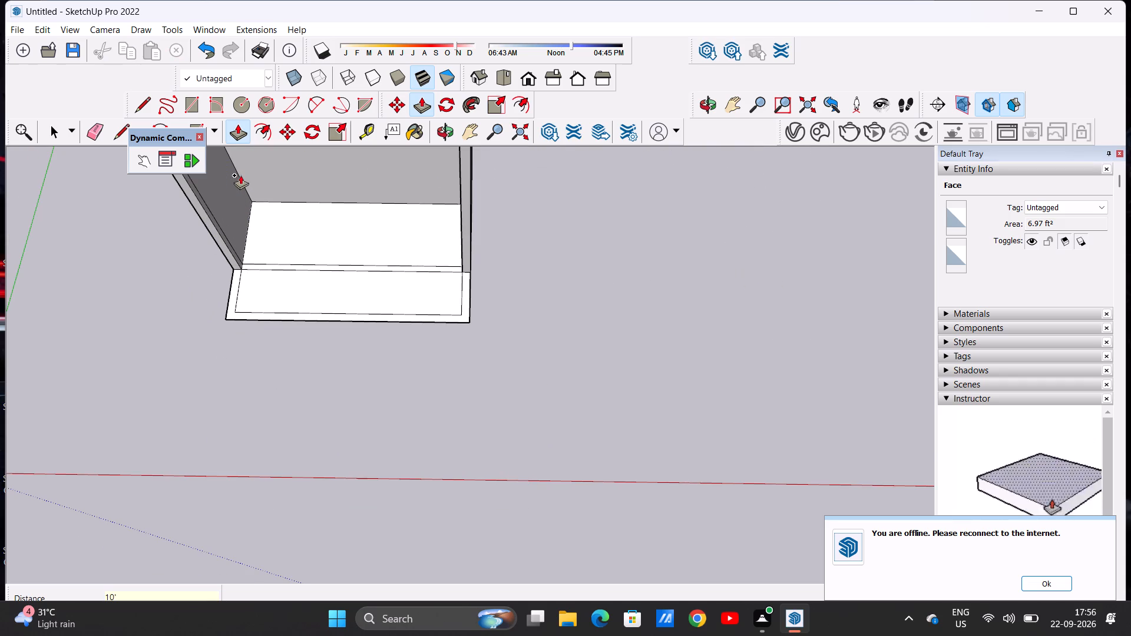
pyautogui.press('space')
# Examine the raised walls and floor from the front, sides and back.
pyautogui.scroll(-3, 240, 175)
pyautogui.scroll(-3, 241, 332)
pyautogui.scroll(1, 241, 341)
pyautogui.scroll(-3, 249, 314)
pyautogui.scroll(1, 249, 314)
pyautogui.scroll(-5, 249, 314)
pyautogui.scroll(1, 306, 148)
pyautogui.scroll(-2, 306, 148)
pyautogui.middleClick(334, 300)
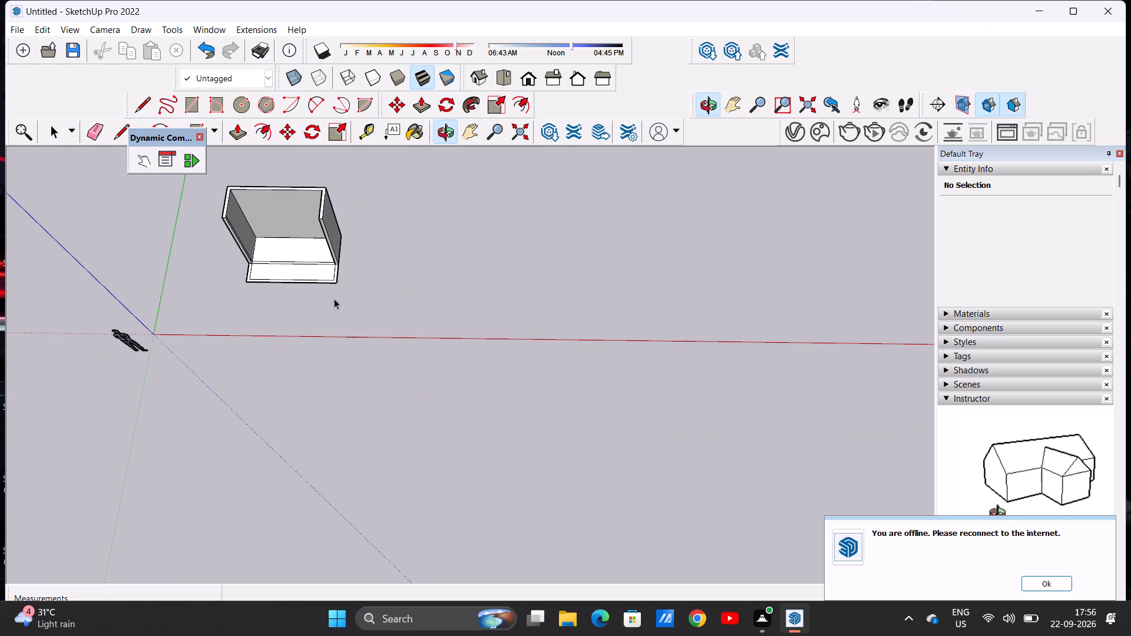
pyautogui.moveTo(334, 299); pyautogui.dragTo(356, 201, button='middle')
pyautogui.scroll(1, 391, 332)
pyautogui.middleClick(393, 338)
pyautogui.moveTo(393, 338); pyautogui.dragTo(389, 272, button='middle')
pyautogui.middleClick(389, 261)
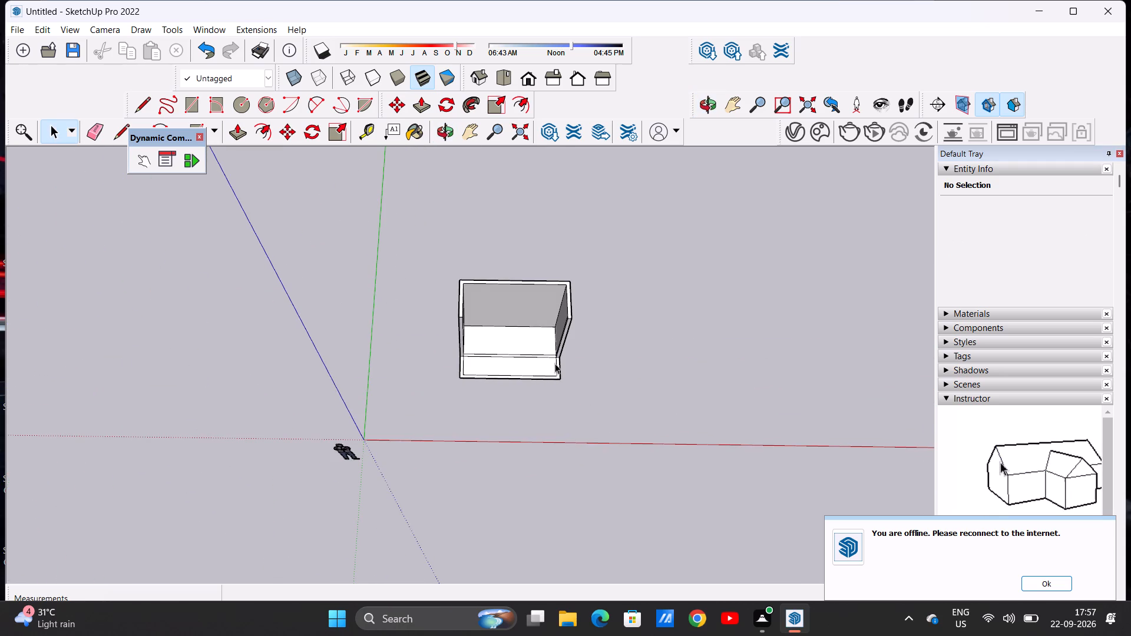
pyautogui.scroll(7, 580, 377)
pyautogui.scroll(1, 544, 428)
pyautogui.moveTo(531, 420); pyautogui.dragTo(519, 245, button='middle')
pyautogui.scroll(-3, 519, 245)
pyautogui.middleClick(457, 302)
pyautogui.moveTo(531, 301); pyautogui.dragTo(563, 301, button='middle')
pyautogui.moveTo(801, 287); pyautogui.dragTo(991, 250, button='middle')
pyautogui.middleClick(991, 250)
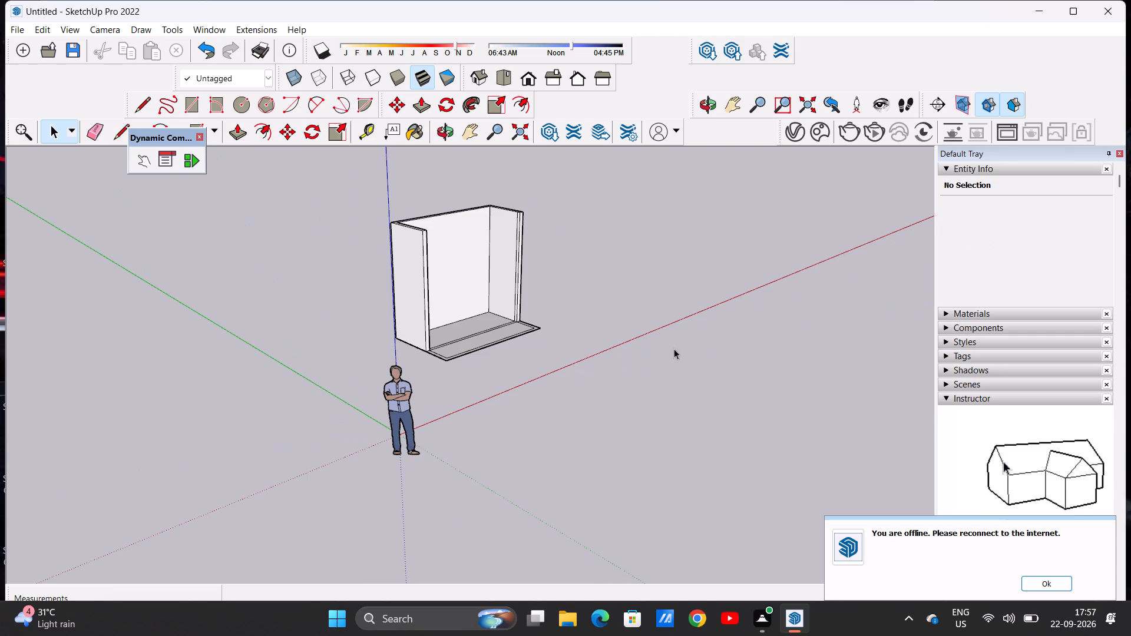
pyautogui.moveTo(565, 352); pyautogui.dragTo(352, 357, button='middle')
pyautogui.scroll(6, 533, 289)
pyautogui.scroll(-1, 525, 291)
pyautogui.scroll(3, 504, 352)
pyautogui.scroll(-2, 503, 341)
pyautogui.scroll(1, 503, 341)
pyautogui.scroll(-5, 503, 341)
pyautogui.moveTo(733, 319); pyautogui.dragTo(292, 385, button='middle')
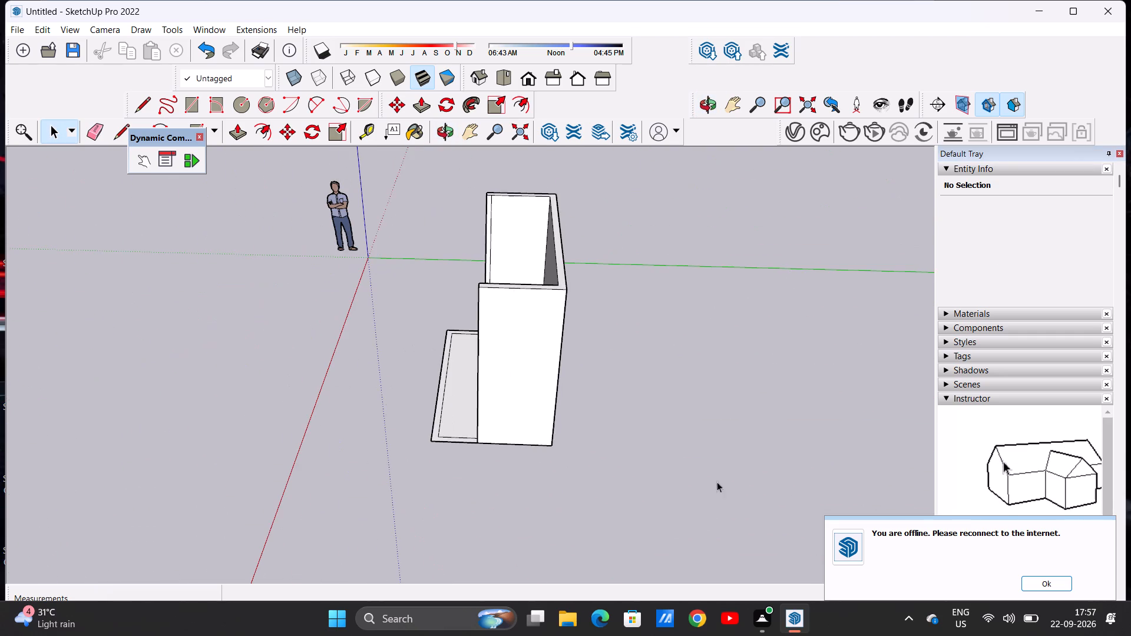
pyautogui.moveTo(717, 482); pyautogui.dragTo(481, 471, button='middle')
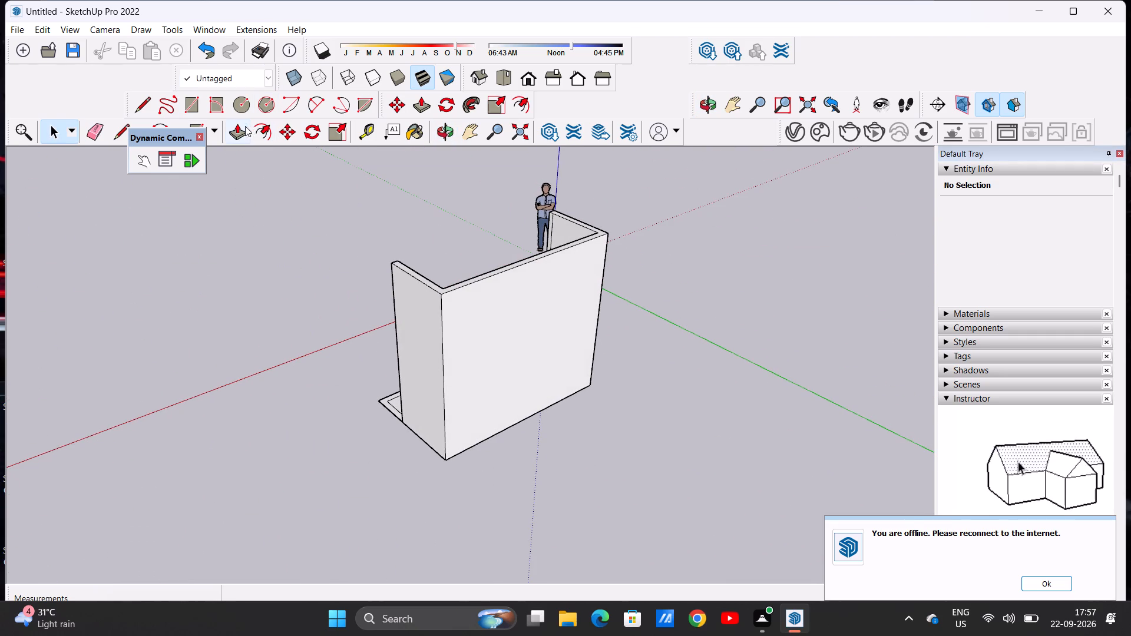
# Push/Pull the outer face of the back wall outward, away from the room, to form a deep solid block.
pyautogui.click(245, 127)
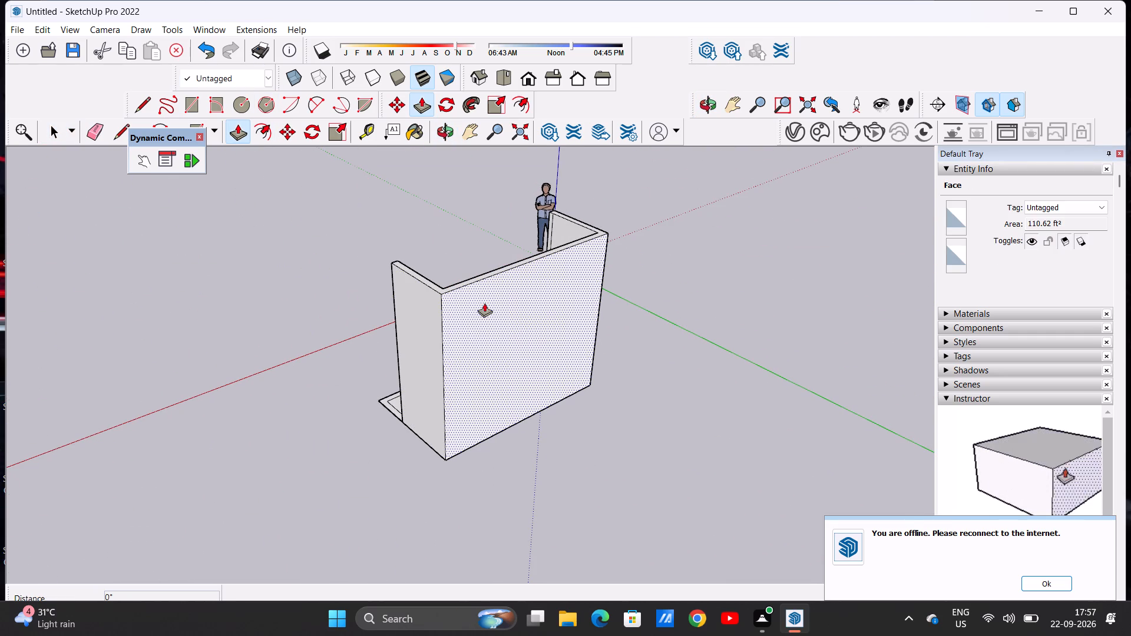
pyautogui.click(483, 302)
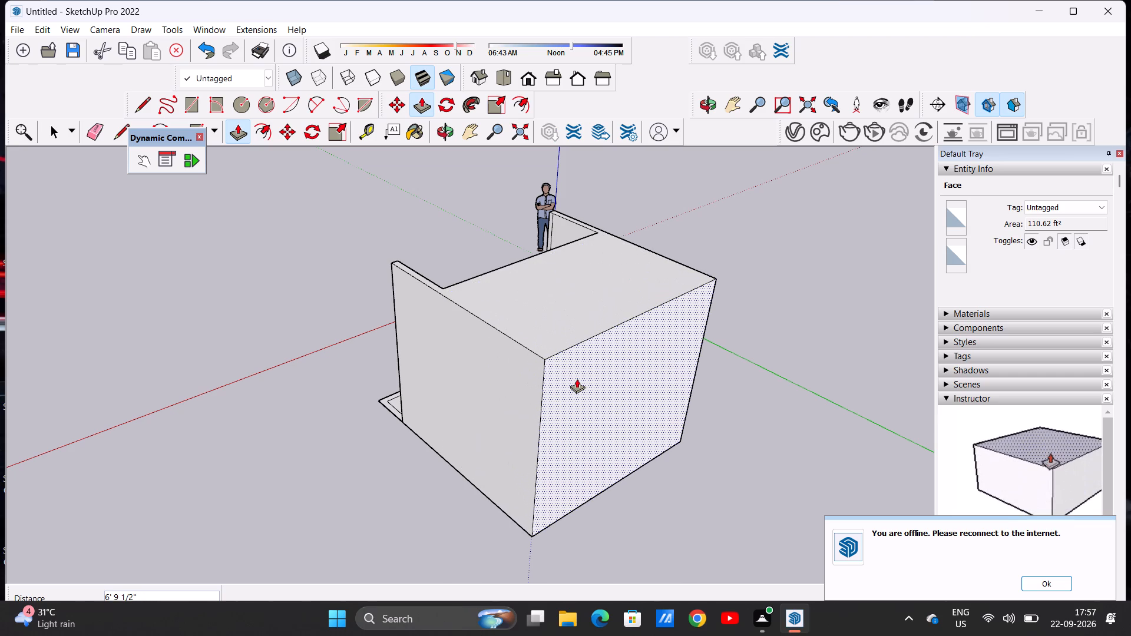
pyautogui.click(626, 410)
pyautogui.press('space')
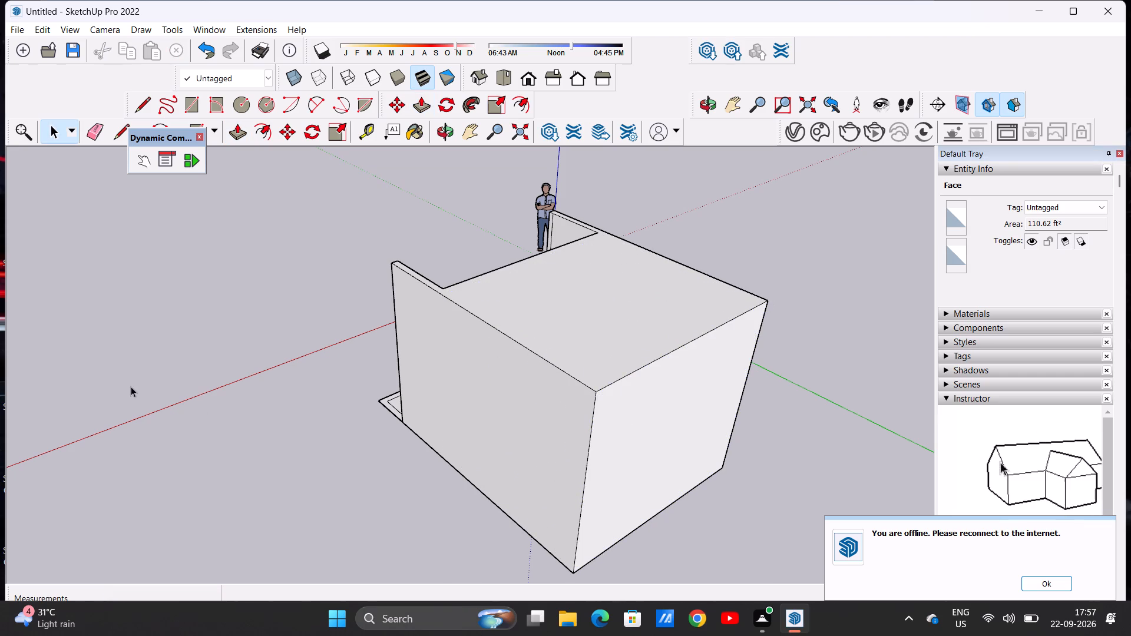
# Examine the thickened block, side walls and front floor strip from several angles.
pyautogui.middleClick(124, 382)
pyautogui.moveTo(124, 382); pyautogui.dragTo(139, 387, button='middle')
pyautogui.moveTo(371, 445); pyautogui.dragTo(468, 453, button='middle')
pyautogui.scroll(-3, 468, 453)
pyautogui.moveTo(432, 375); pyautogui.dragTo(554, 394, button='middle')
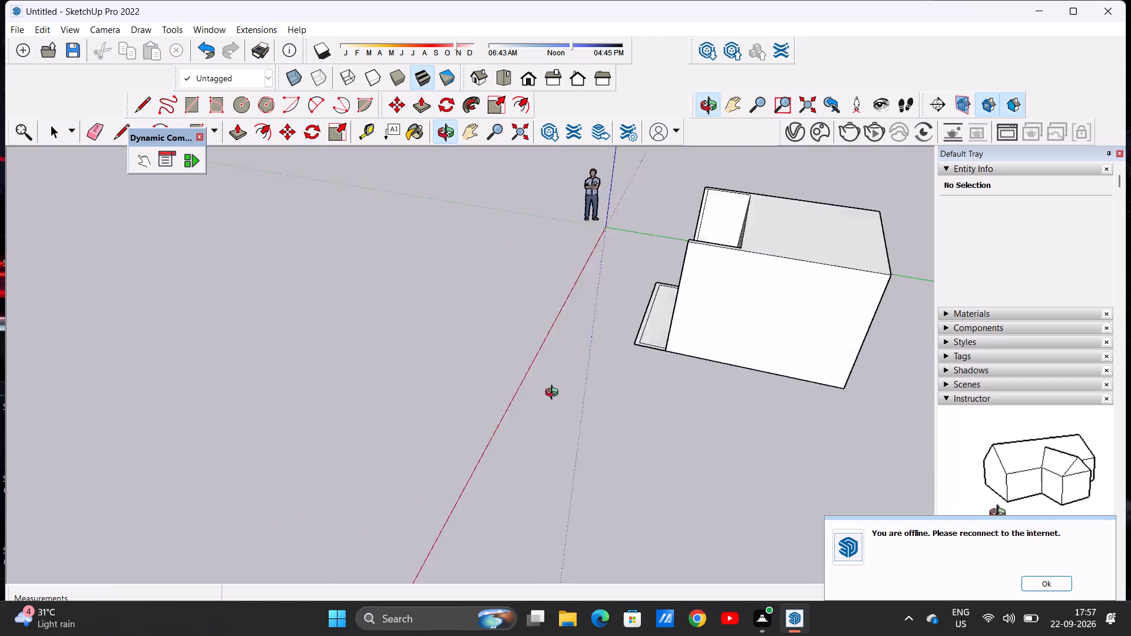
pyautogui.moveTo(554, 394); pyautogui.dragTo(725, 407, button='middle')
pyautogui.scroll(-2, 725, 407)
pyautogui.scroll(1, 725, 407)
pyautogui.scroll(-5, 725, 407)
pyautogui.middleClick(573, 277)
pyautogui.moveTo(572, 274); pyautogui.dragTo(645, 170, button='middle')
pyautogui.moveTo(649, 166); pyautogui.dragTo(655, 159, button='middle')
pyautogui.scroll(11, 535, 244)
pyautogui.moveTo(582, 299); pyautogui.dragTo(602, 329, button='middle')
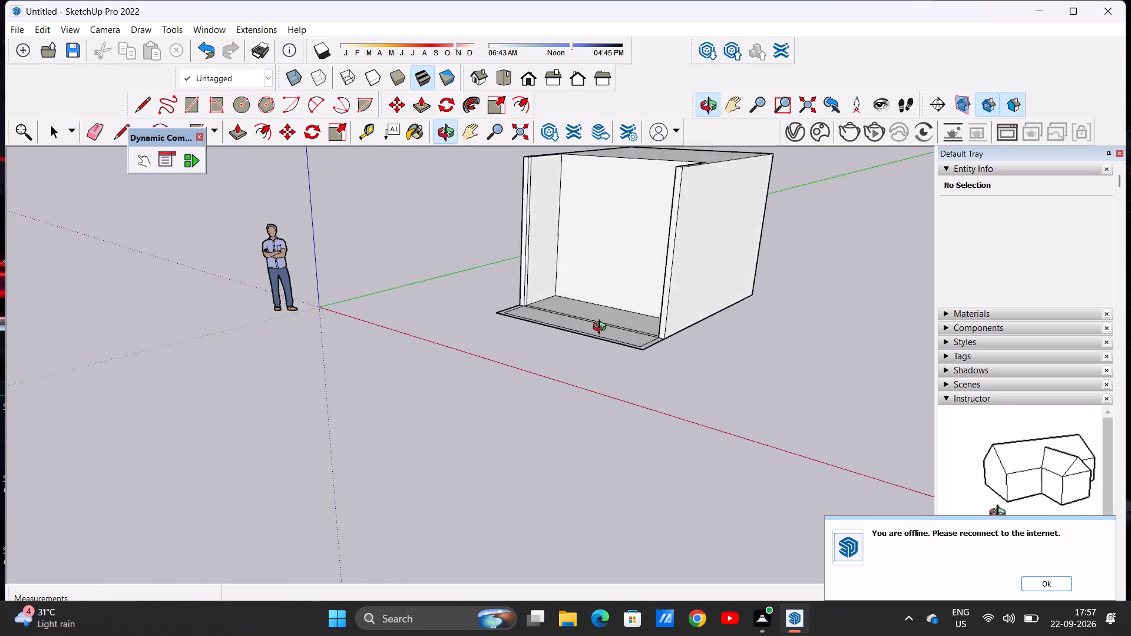
pyautogui.moveTo(602, 329); pyautogui.dragTo(639, 393, button='middle')
pyautogui.middleClick(639, 393)
pyautogui.moveTo(648, 387); pyautogui.dragTo(665, 372, button='middle')
pyautogui.scroll(-3, 333, 323)
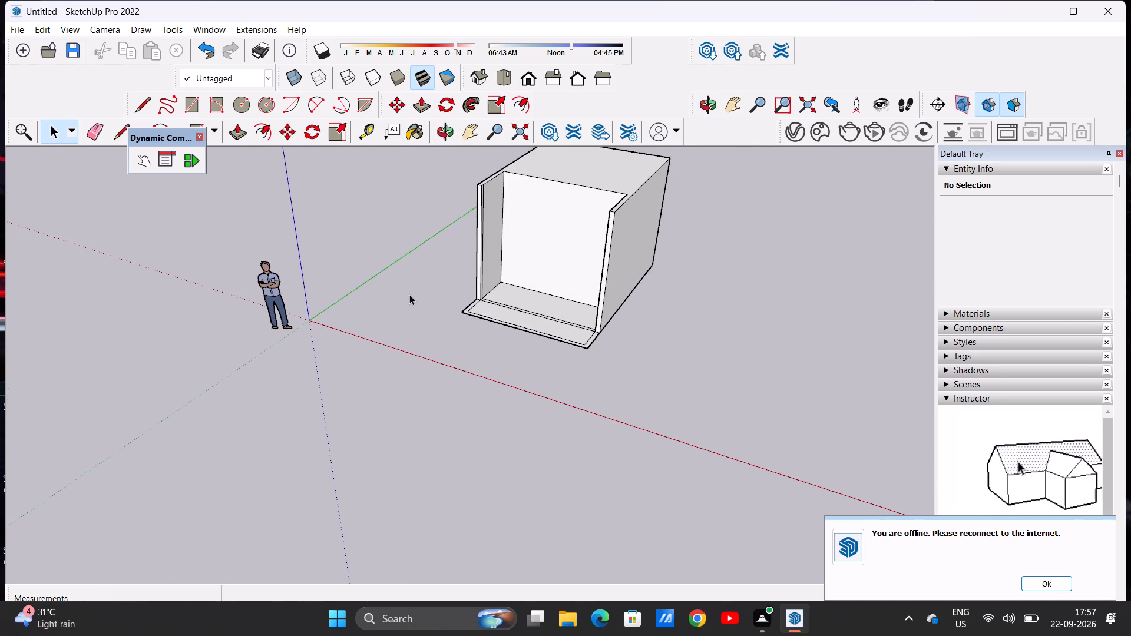
pyautogui.middleClick(412, 294)
pyautogui.moveTo(412, 294); pyautogui.dragTo(538, 208, button='middle')
pyautogui.moveTo(539, 208); pyautogui.dragTo(545, 203, button='middle')
pyautogui.middleClick(547, 200)
pyautogui.moveTo(544, 364); pyautogui.dragTo(707, 307, button='middle')
pyautogui.middleClick(707, 307)
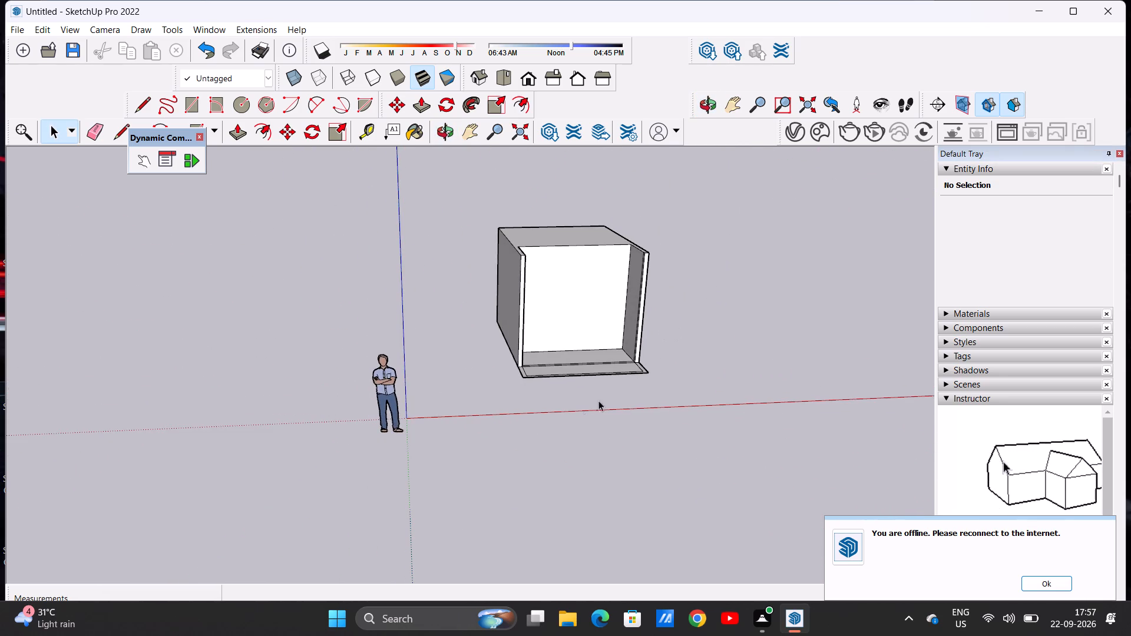
pyautogui.moveTo(572, 426); pyautogui.dragTo(556, 455, button='middle')
pyautogui.moveTo(545, 348); pyautogui.dragTo(535, 454, button='middle')
pyautogui.scroll(9, 581, 361)
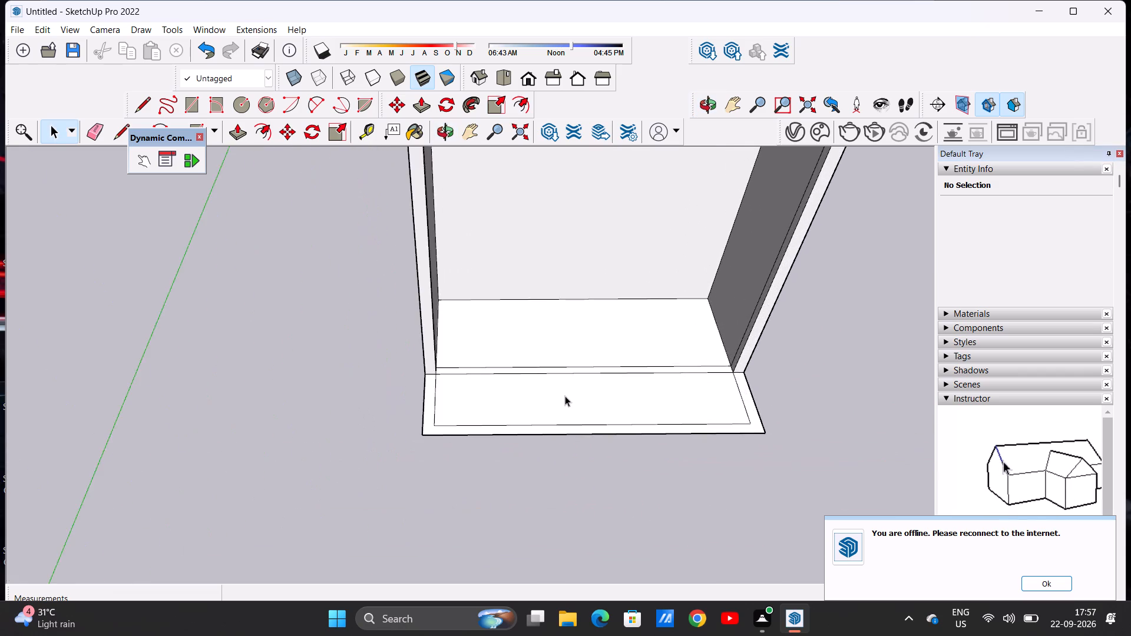
pyautogui.scroll(-6, 565, 396)
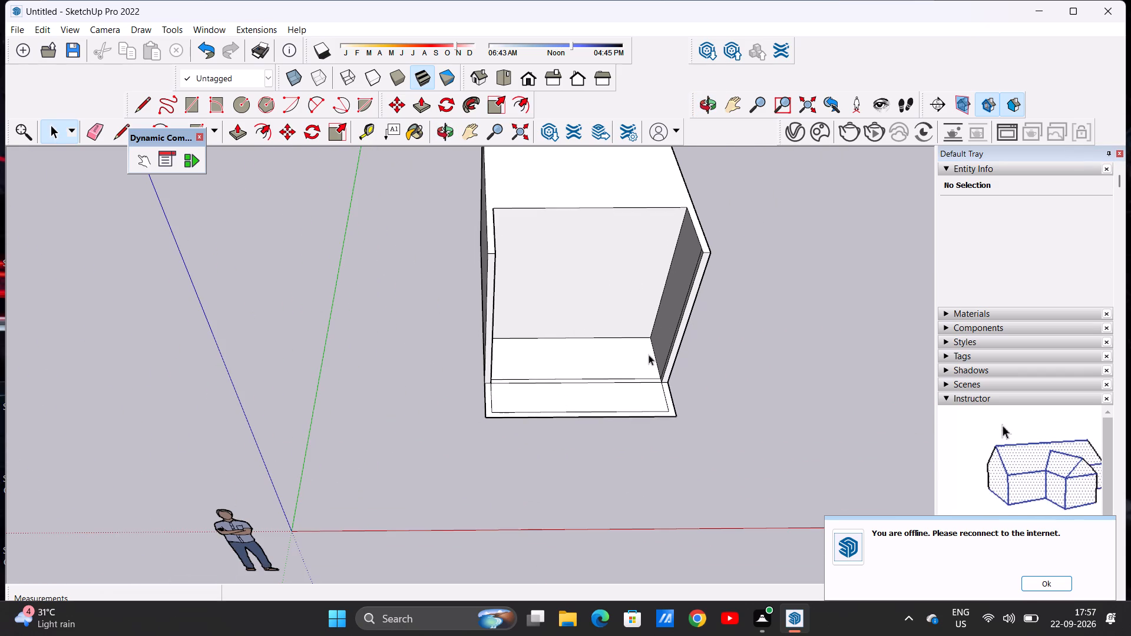
pyautogui.moveTo(642, 351); pyautogui.dragTo(618, 240, button='middle')
pyautogui.moveTo(614, 326); pyautogui.dragTo(614, 371, button='middle')
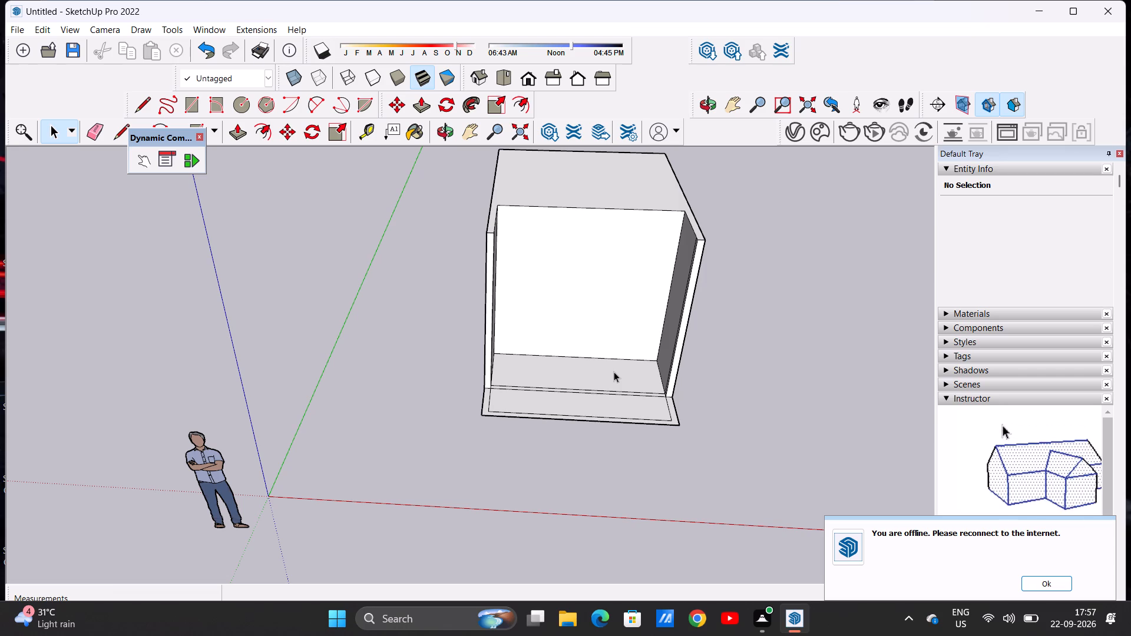
pyautogui.scroll(-2, 614, 372)
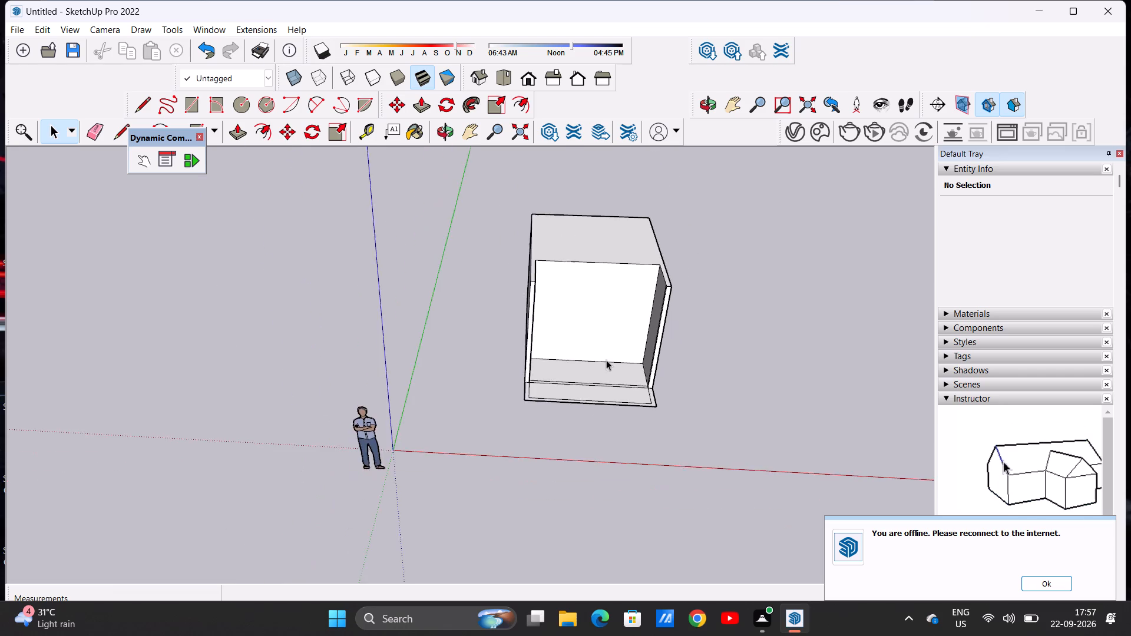
# Examine the solid block behind the room and the side walls from the side and from the front.
pyautogui.scroll(-4, 606, 360)
pyautogui.moveTo(617, 290); pyautogui.dragTo(329, 375, button='middle')
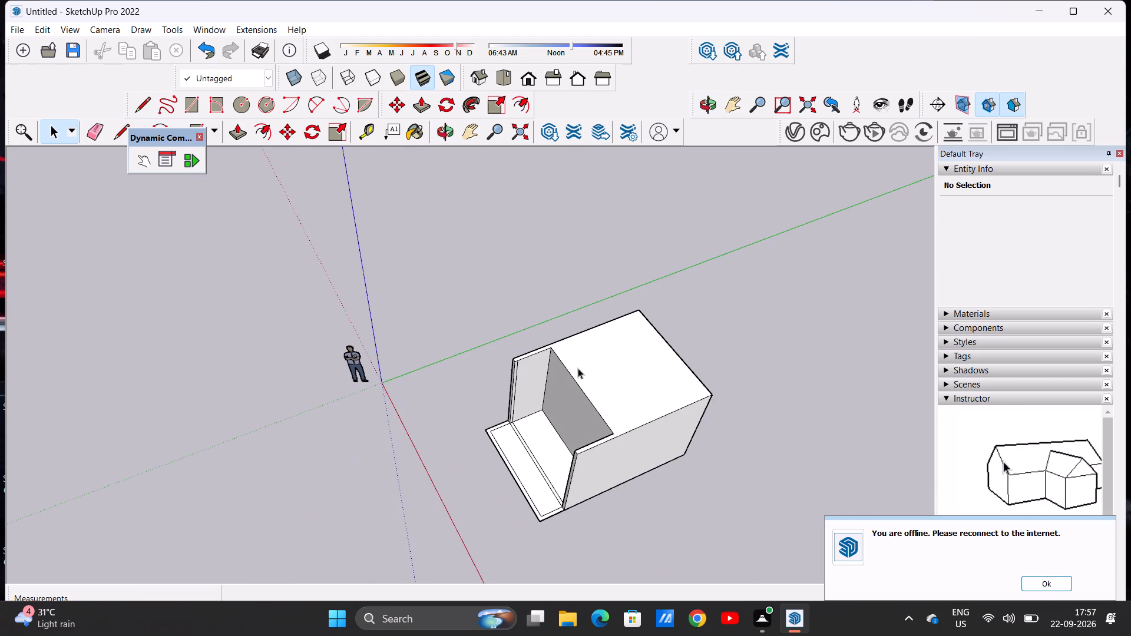
pyautogui.scroll(9, 578, 368)
pyautogui.scroll(-5, 600, 366)
pyautogui.scroll(1, 591, 322)
pyautogui.scroll(-3, 591, 322)
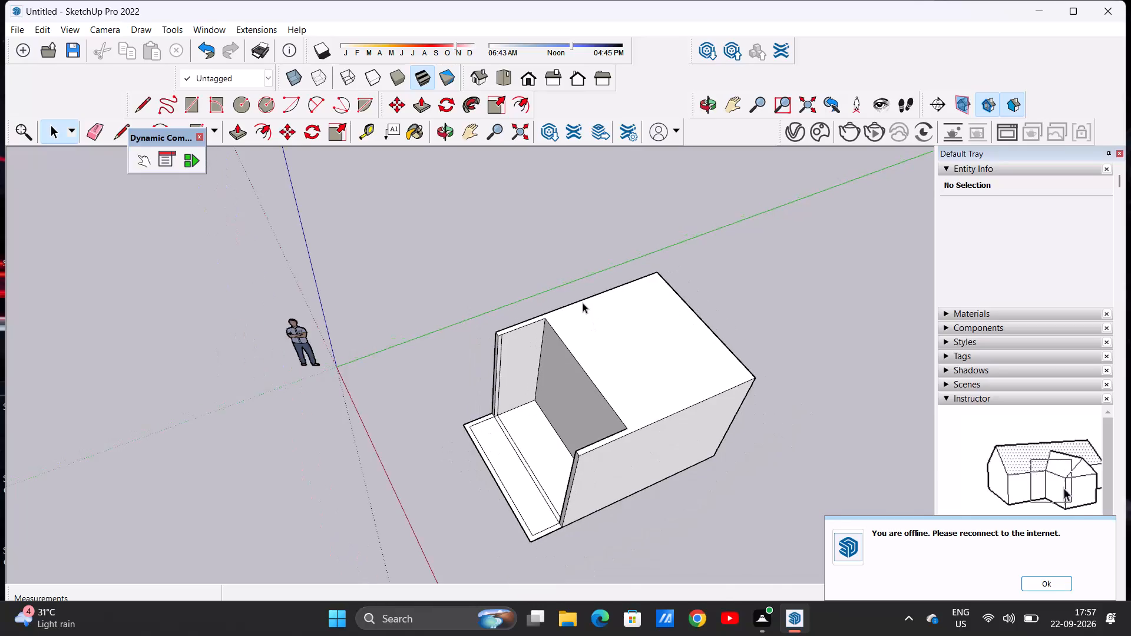
pyautogui.scroll(-2, 583, 303)
pyautogui.moveTo(538, 403); pyautogui.dragTo(815, 403, button='middle')
pyautogui.middleClick(815, 407)
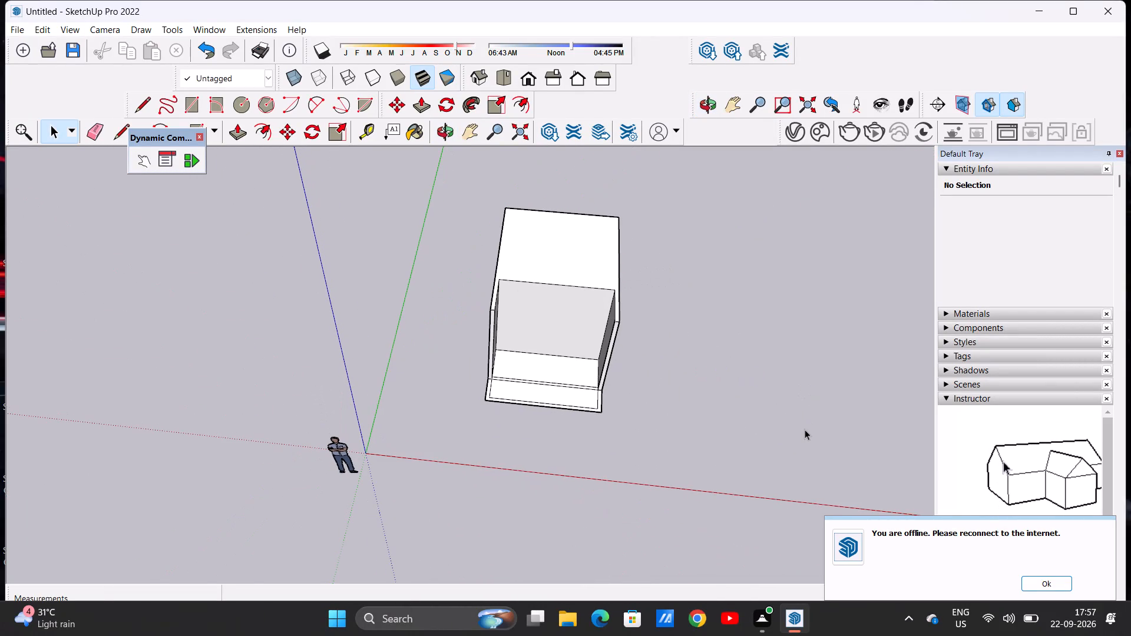
pyautogui.scroll(5, 512, 304)
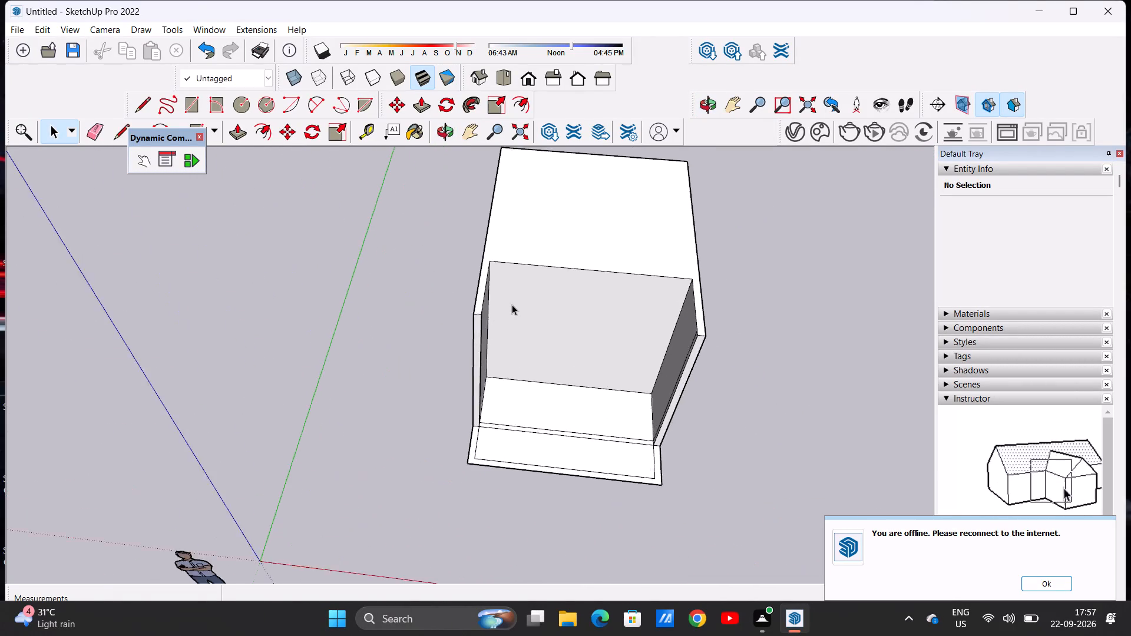
pyautogui.scroll(1, 512, 304)
pyautogui.scroll(-10, 508, 246)
pyautogui.scroll(4, 535, 228)
pyautogui.scroll(-1, 535, 228)
pyautogui.scroll(2, 535, 228)
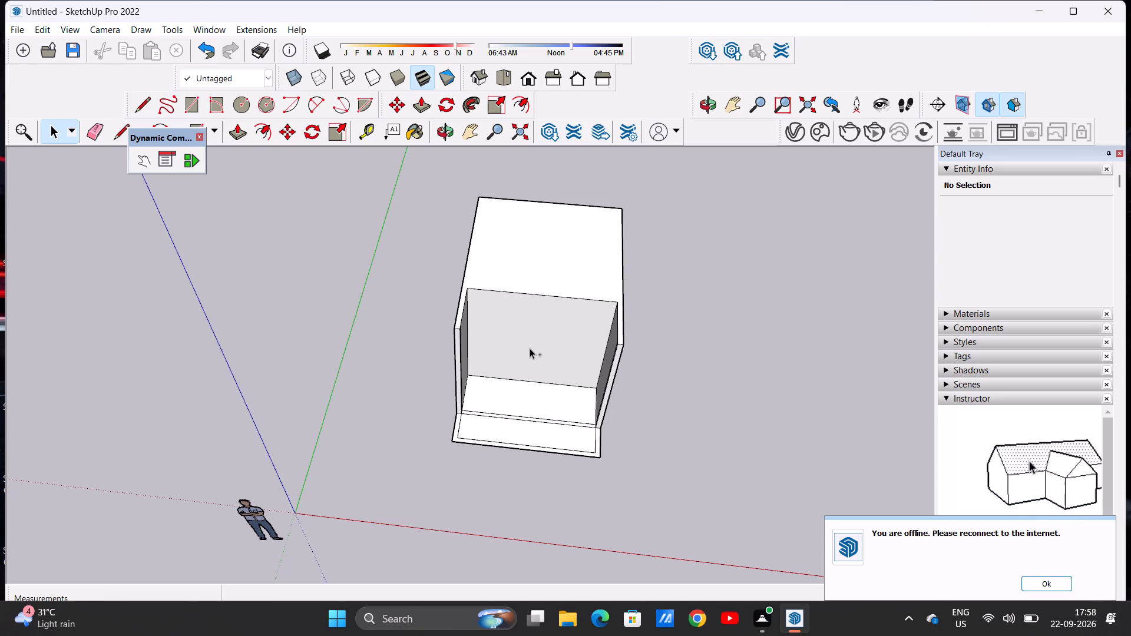
# Undo the Push/Pull that thickened the back wall into a deep block.
pyautogui.hotkey('ctrl', 'z')
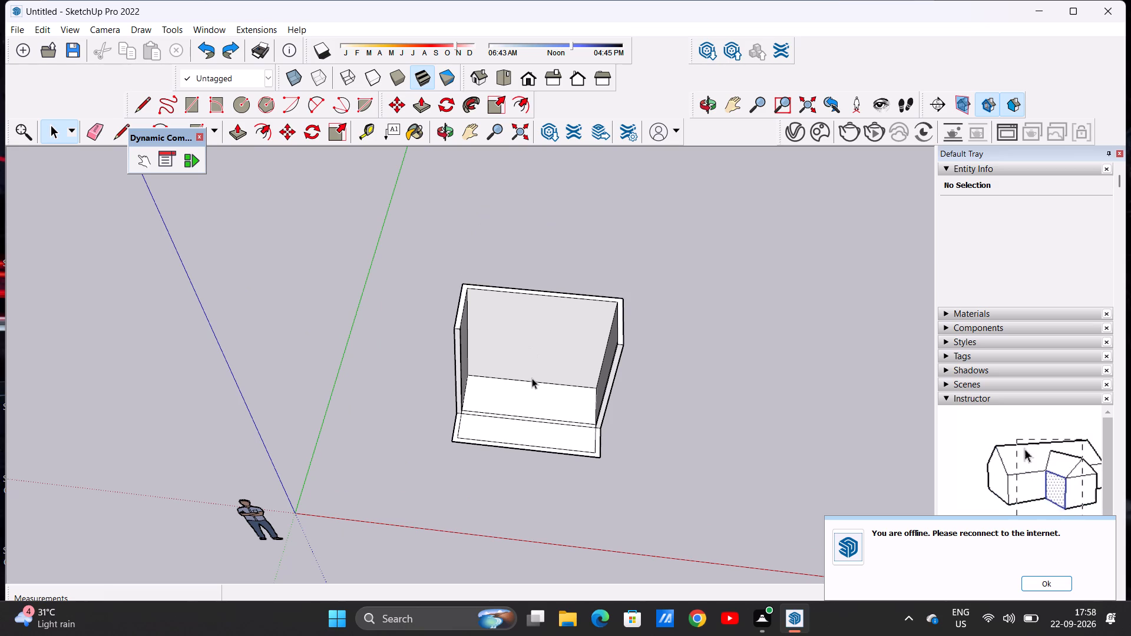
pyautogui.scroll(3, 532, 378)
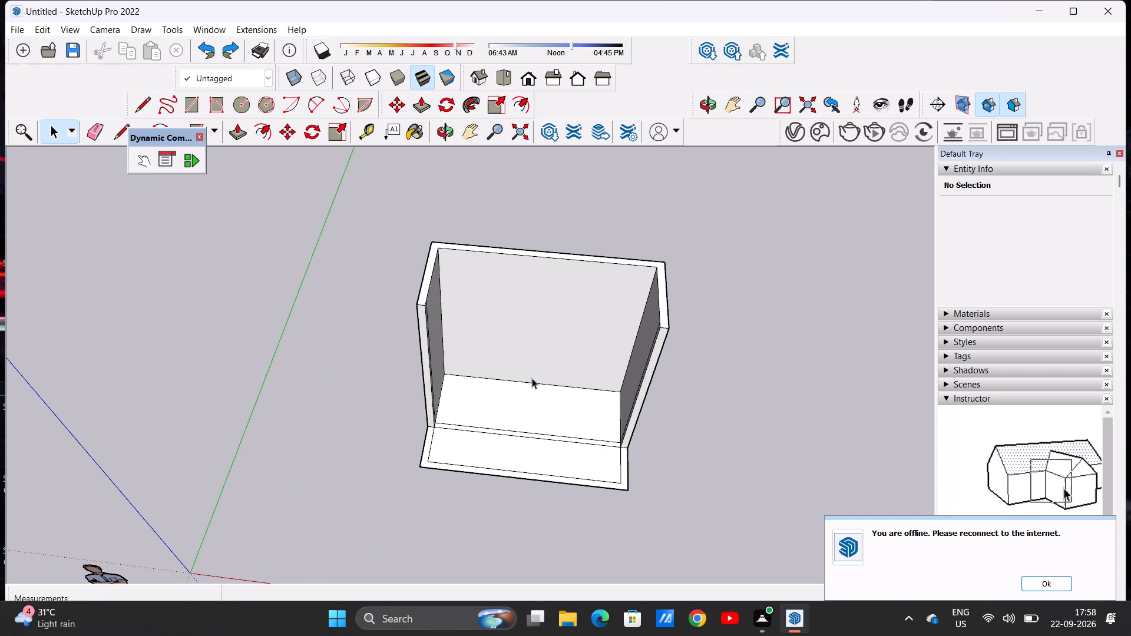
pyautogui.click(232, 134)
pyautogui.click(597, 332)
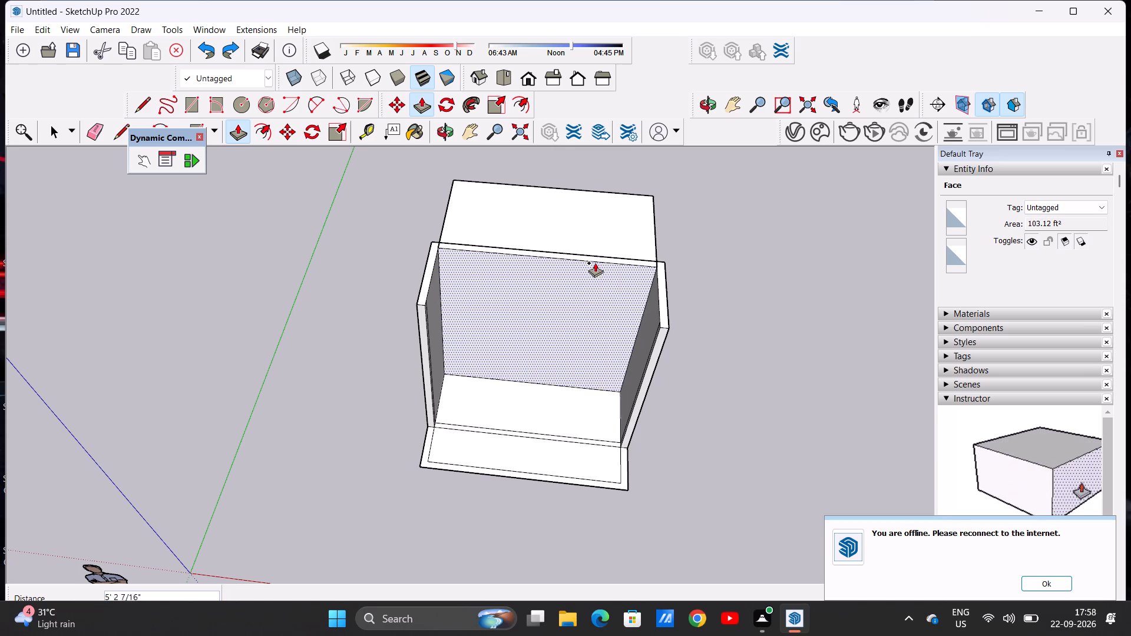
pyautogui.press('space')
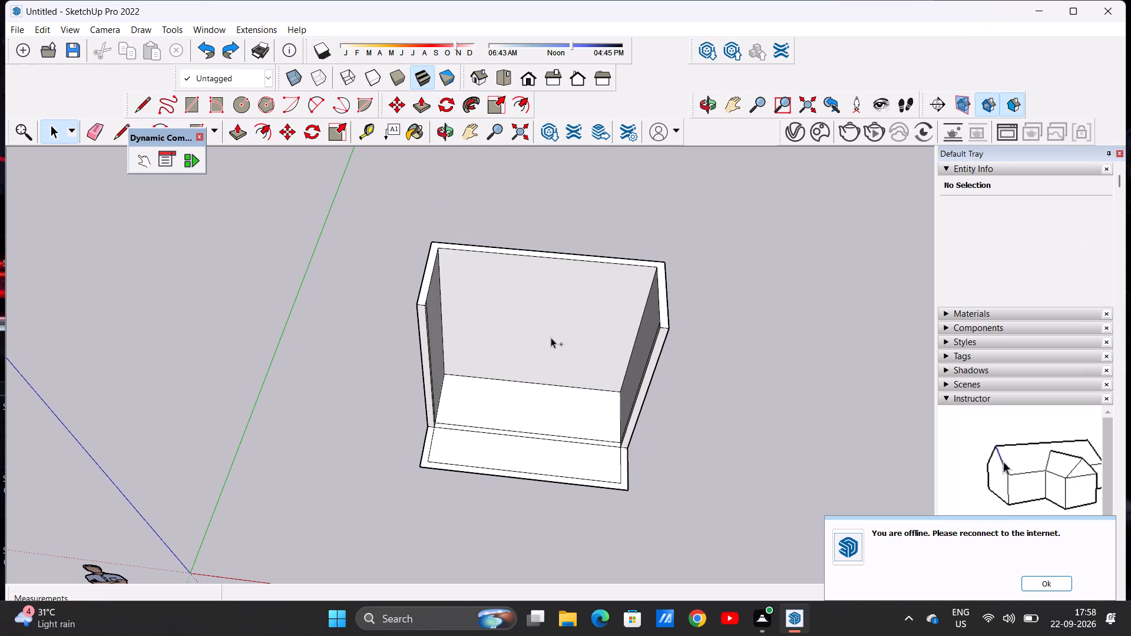
# Undo the raised walls and all of the floor plan linework back to an empty model.
pyautogui.hotkey('ctrl', 'z')
pyautogui.scroll(2, 524, 406)
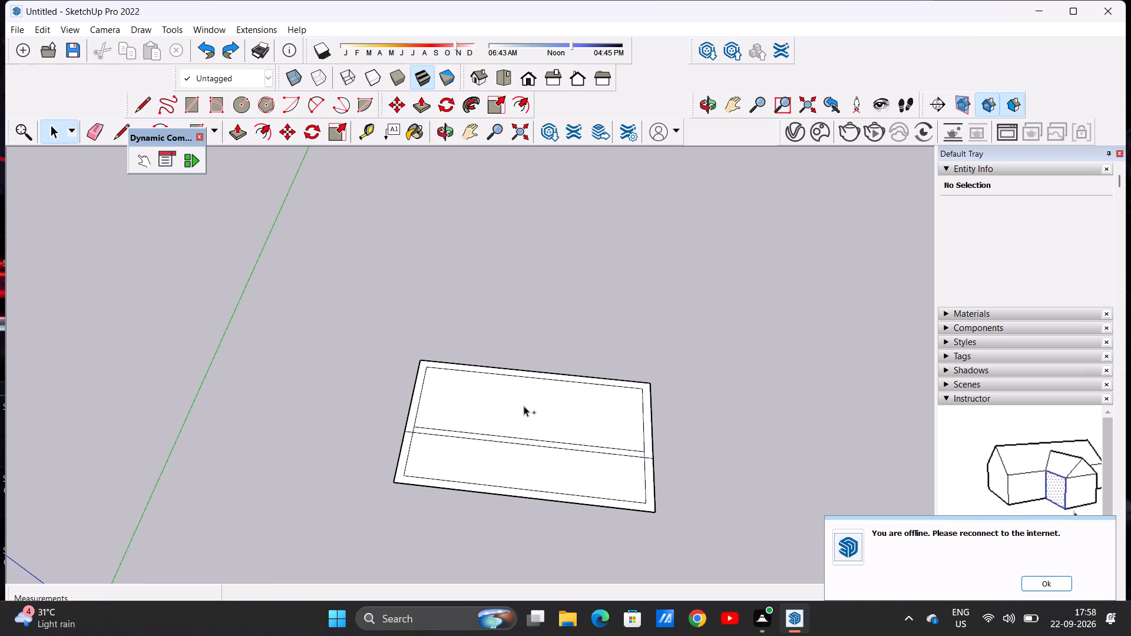
pyautogui.hotkey('ctrl', 'z')
pyautogui.hotkey('ctrl', 'z')
pyautogui.hotkey('ctrl', 'z')
pyautogui.hotkey('ctrl', 'z')
pyautogui.hotkey('ctrl', 'z')
pyautogui.hotkey('ctrl', 'z')
pyautogui.hotkey('ctrl', 'z')
pyautogui.hotkey('ctrl', 'z')
pyautogui.hotkey('ctrl', 'z')
pyautogui.hotkey('ctrl', 'z')
pyautogui.hotkey('ctrl', 'z')
pyautogui.hotkey('ctrl', 'z')
pyautogui.hotkey('ctrl', 'z')
pyautogui.hotkey('ctrl', 'z')
pyautogui.hotkey('ctrl', 'z')
pyautogui.hotkey('ctrl', 'z')
pyautogui.hotkey('ctrl', 'z')
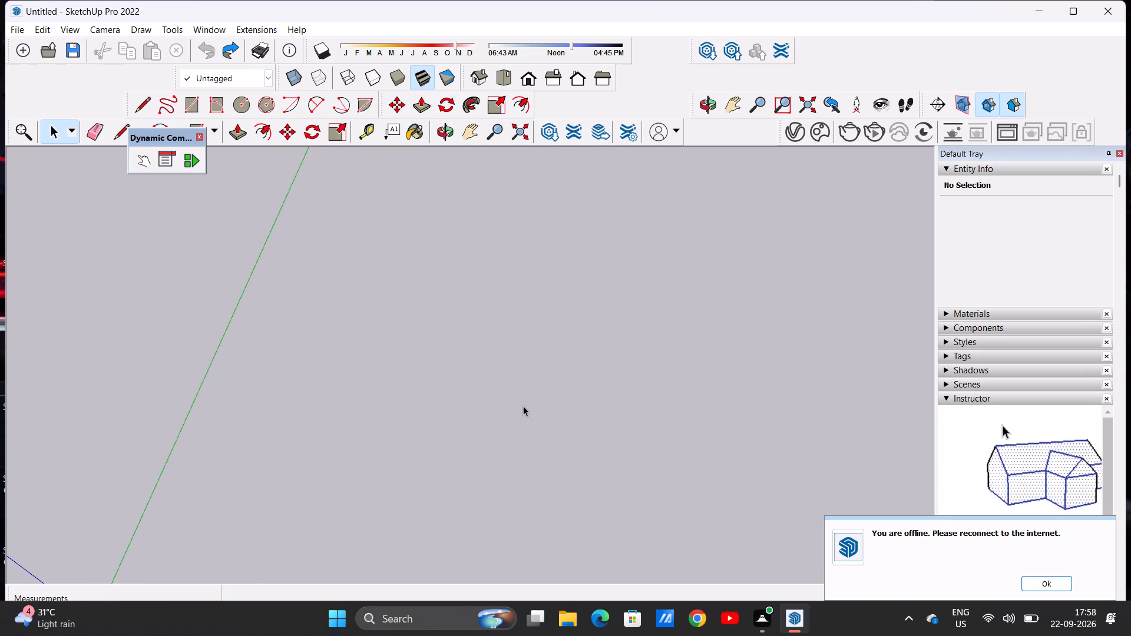
# In top view, draw a new floor rectangle about 12' 5" by 11' 3" on the ground, beyond the red and green axes.
pyautogui.scroll(-6, 525, 391)
pyautogui.scroll(1, 520, 359)
pyautogui.scroll(-1, 519, 357)
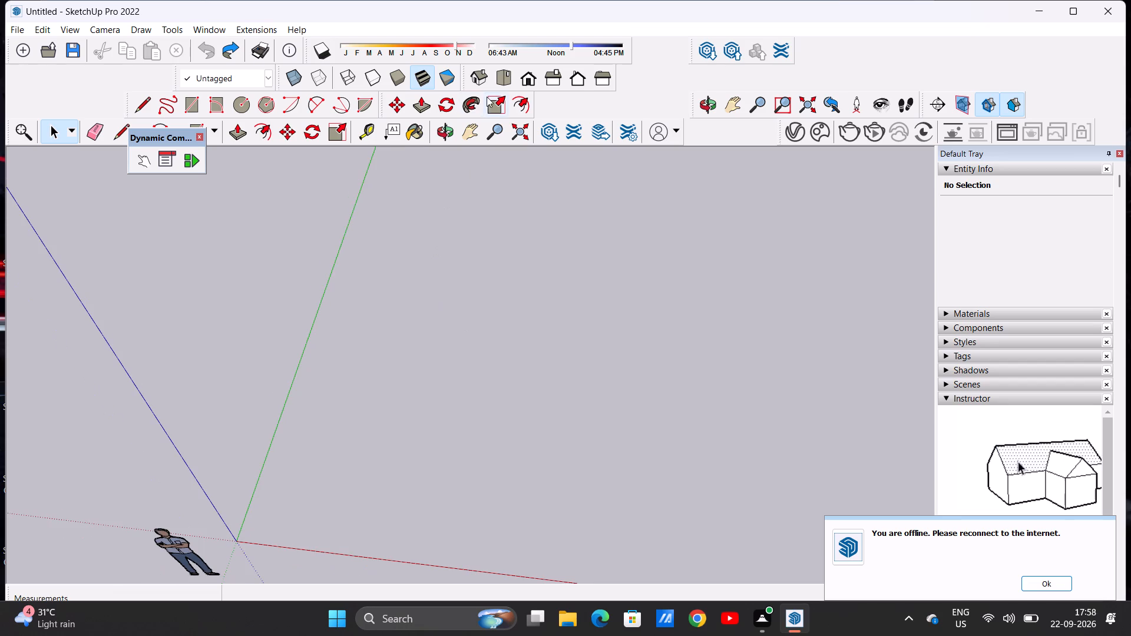
pyautogui.click(495, 84)
pyautogui.scroll(9, 702, 221)
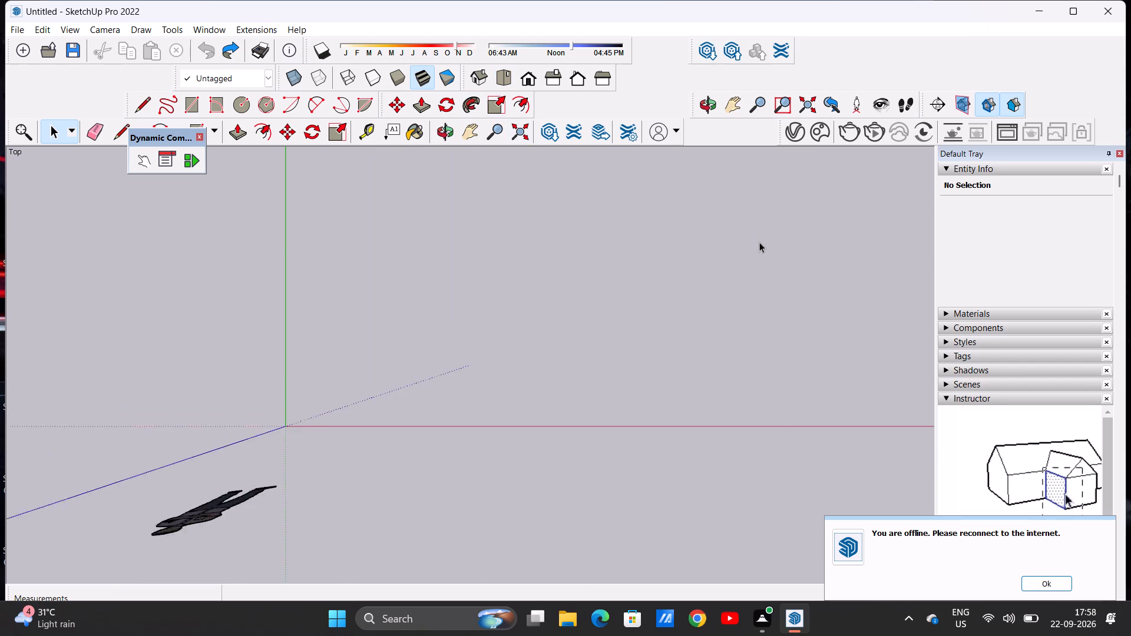
pyautogui.scroll(-1, 759, 242)
pyautogui.scroll(3, 759, 242)
pyautogui.click(739, 110)
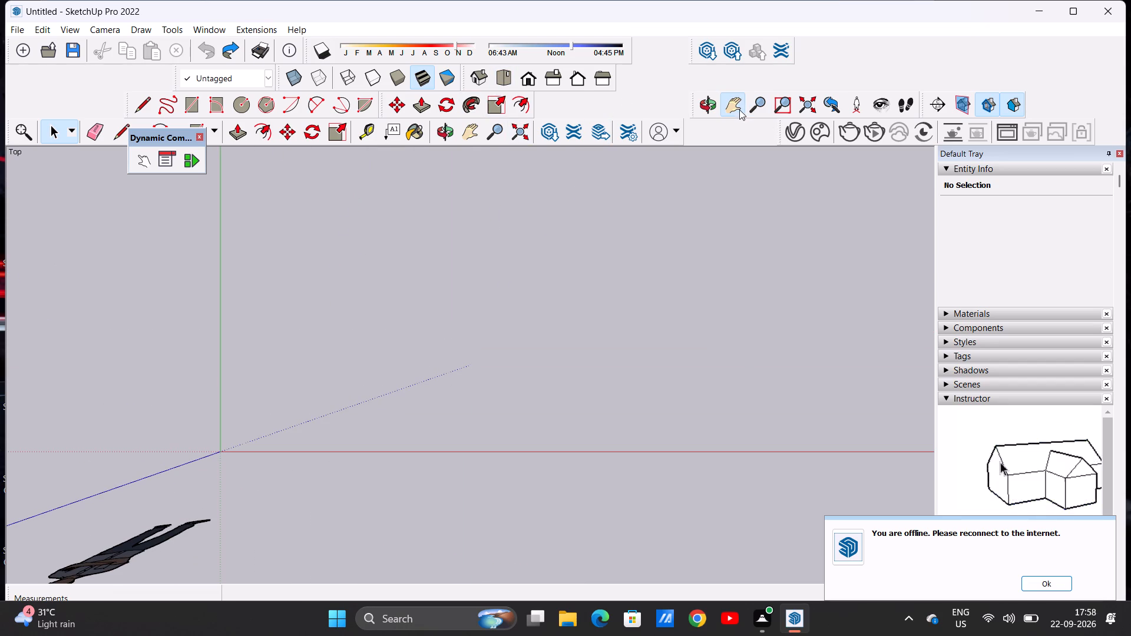
pyautogui.moveTo(230, 451); pyautogui.dragTo(65, 579)
pyautogui.click(187, 106)
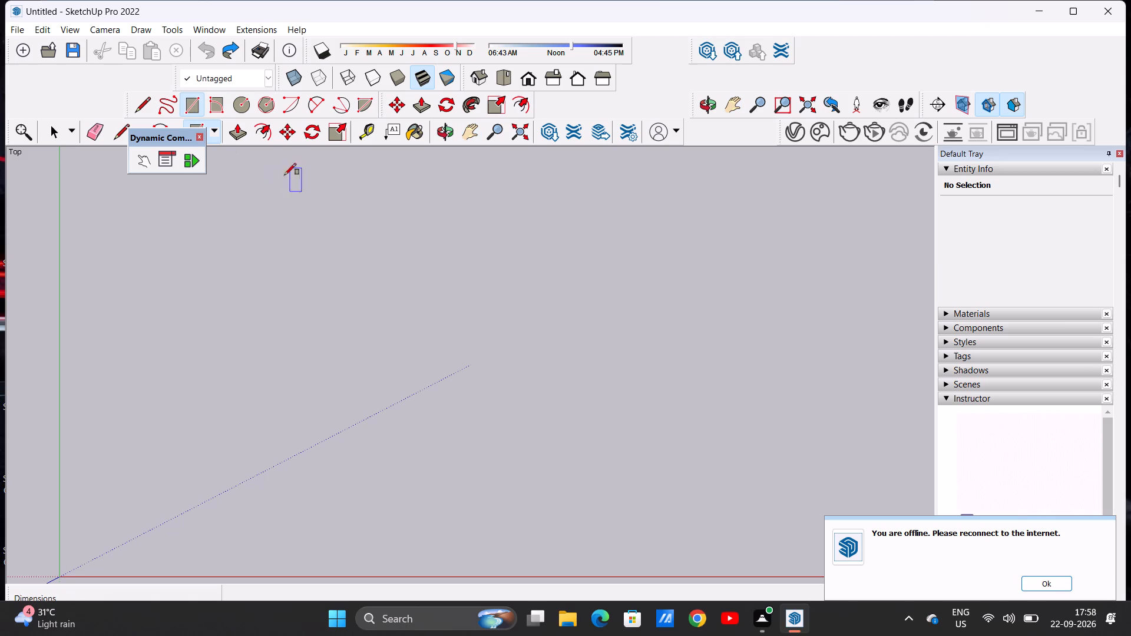
pyautogui.click(280, 157)
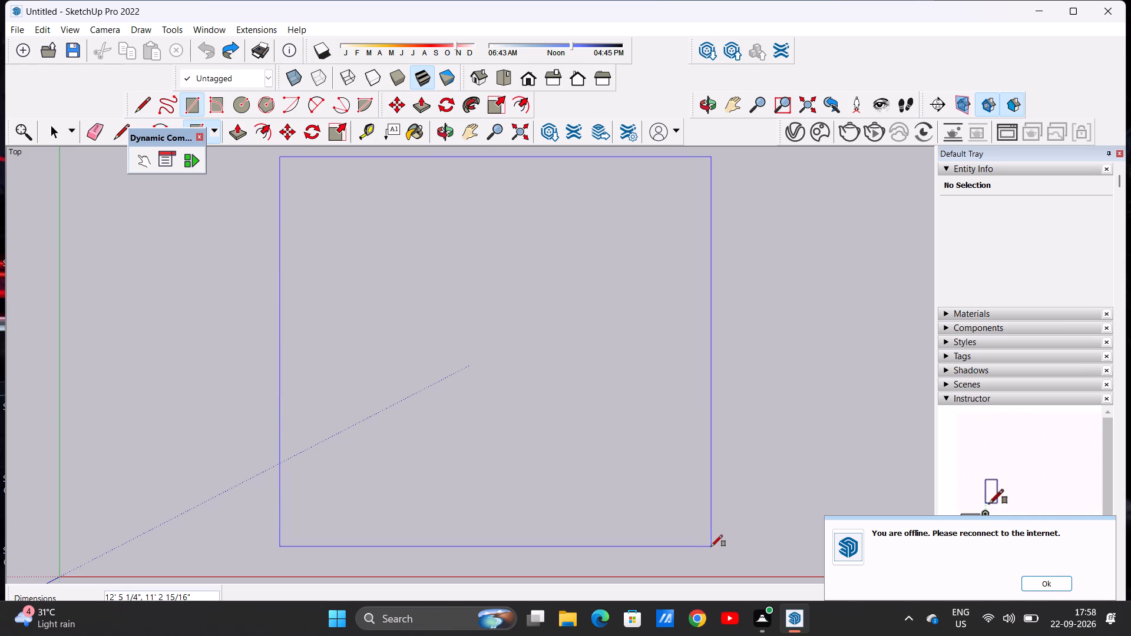
pyautogui.click(711, 547)
pyautogui.press('space')
# Move the whole floor rectangle diagonally farther away from the origin along the ground plane.
pyautogui.scroll(-3, 585, 361)
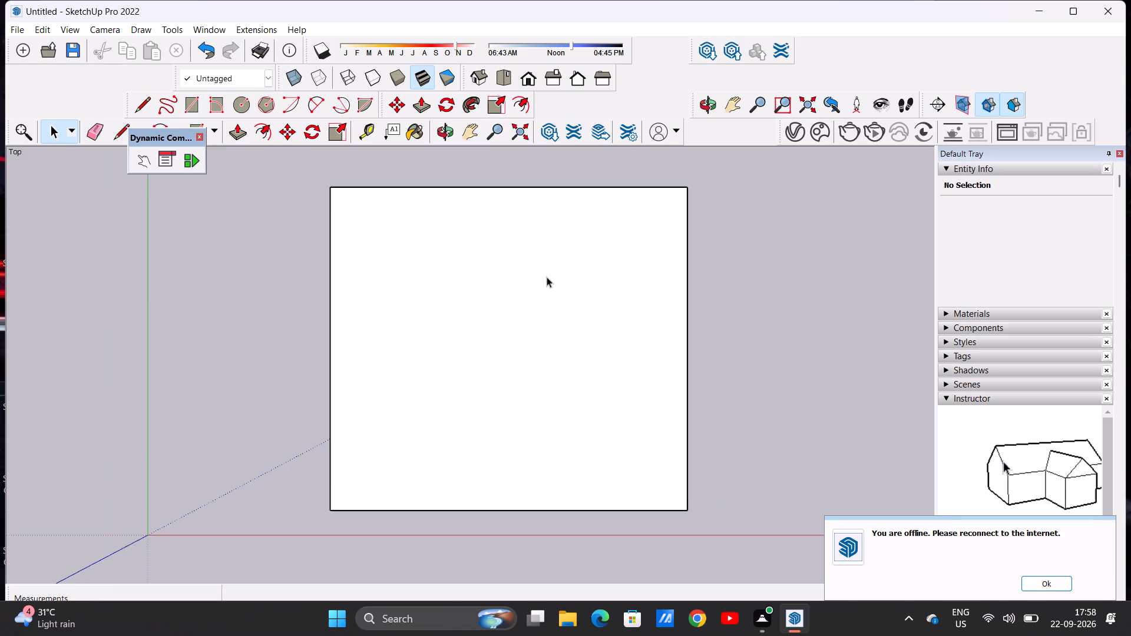
pyautogui.scroll(-11, 547, 277)
pyautogui.scroll(6, 890, 232)
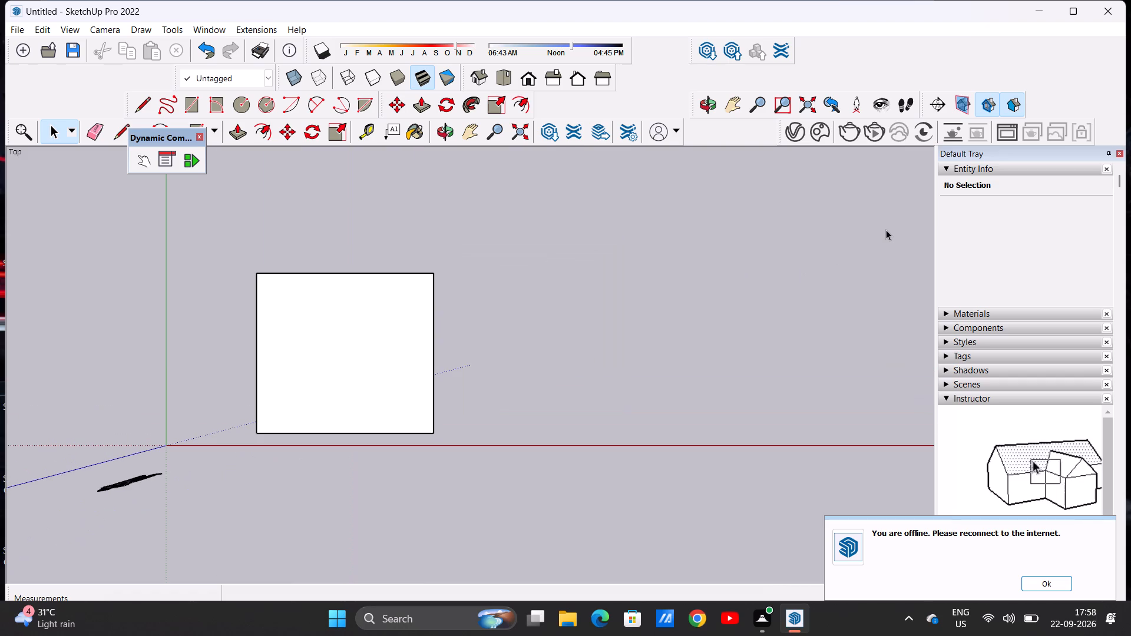
pyautogui.tripleClick(312, 303)
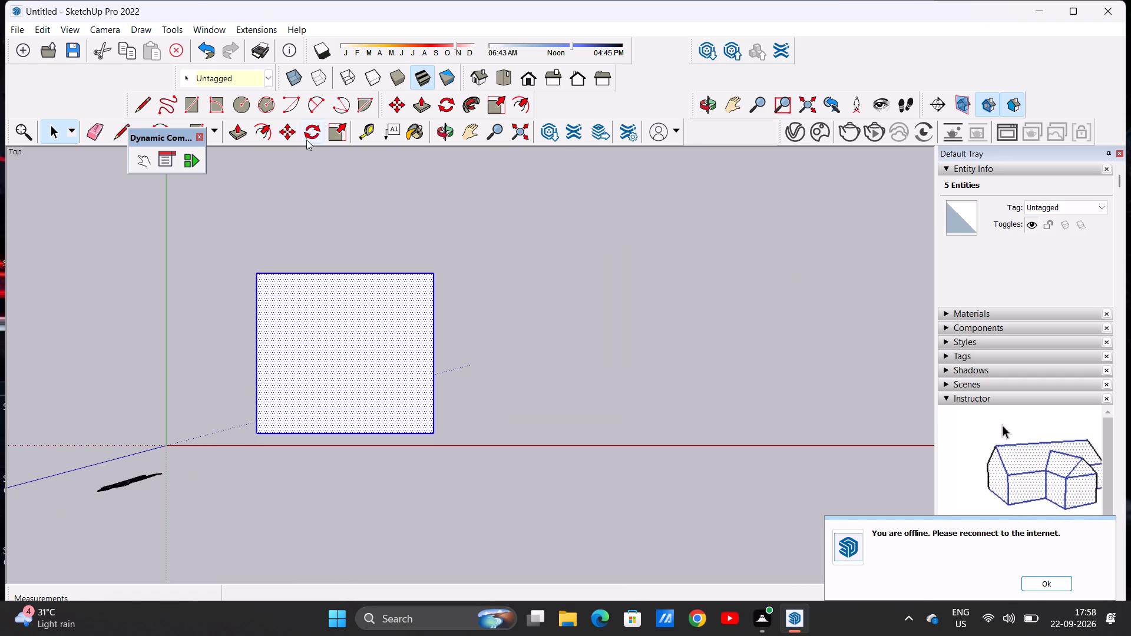
pyautogui.click(289, 125)
pyautogui.click(438, 277)
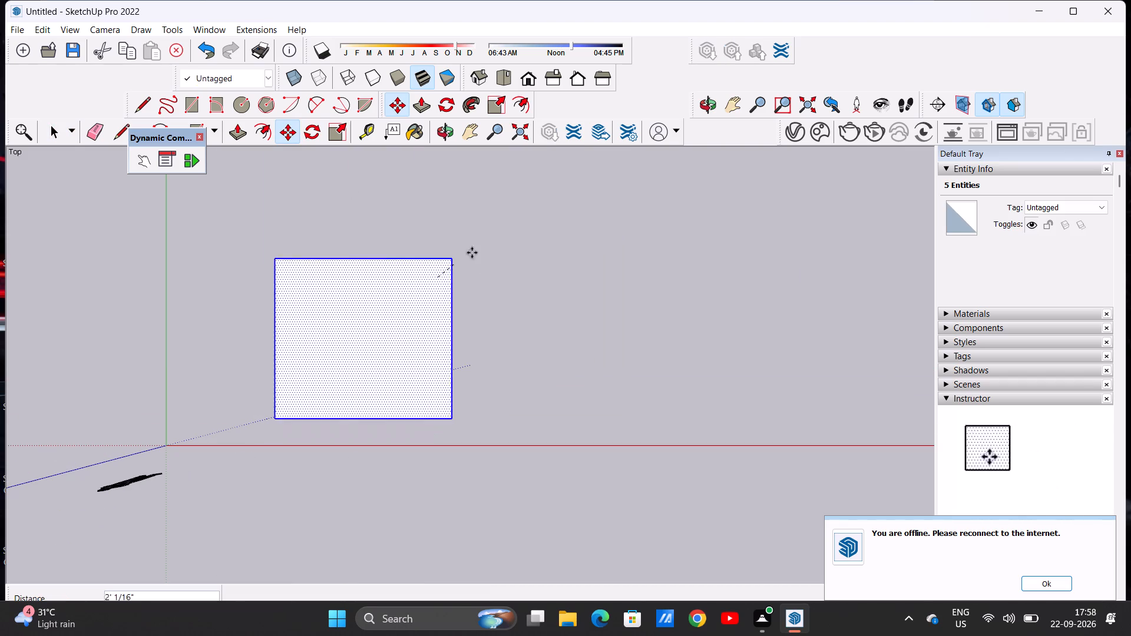
pyautogui.click(656, 173)
pyautogui.press('space')
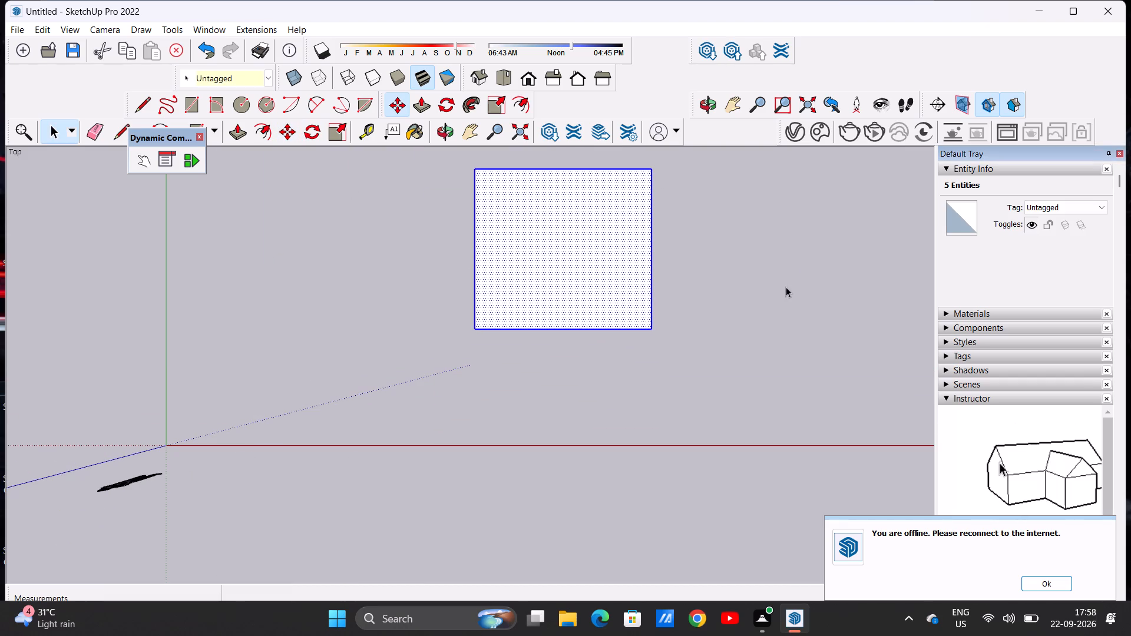
pyautogui.click(786, 287)
# Offset the floor rectangle's outline 9" inward to form the wall band.
pyautogui.scroll(6, 567, 226)
pyautogui.scroll(-7, 541, 257)
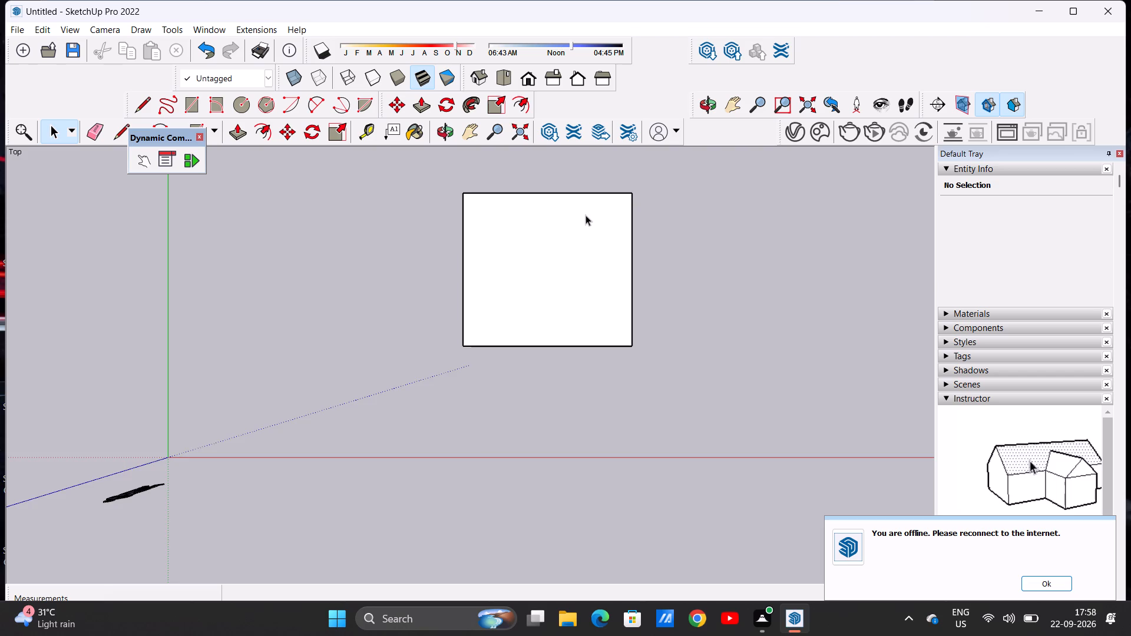
pyautogui.scroll(2, 587, 215)
pyautogui.scroll(-1, 588, 215)
pyautogui.scroll(1, 588, 215)
pyautogui.click(253, 127)
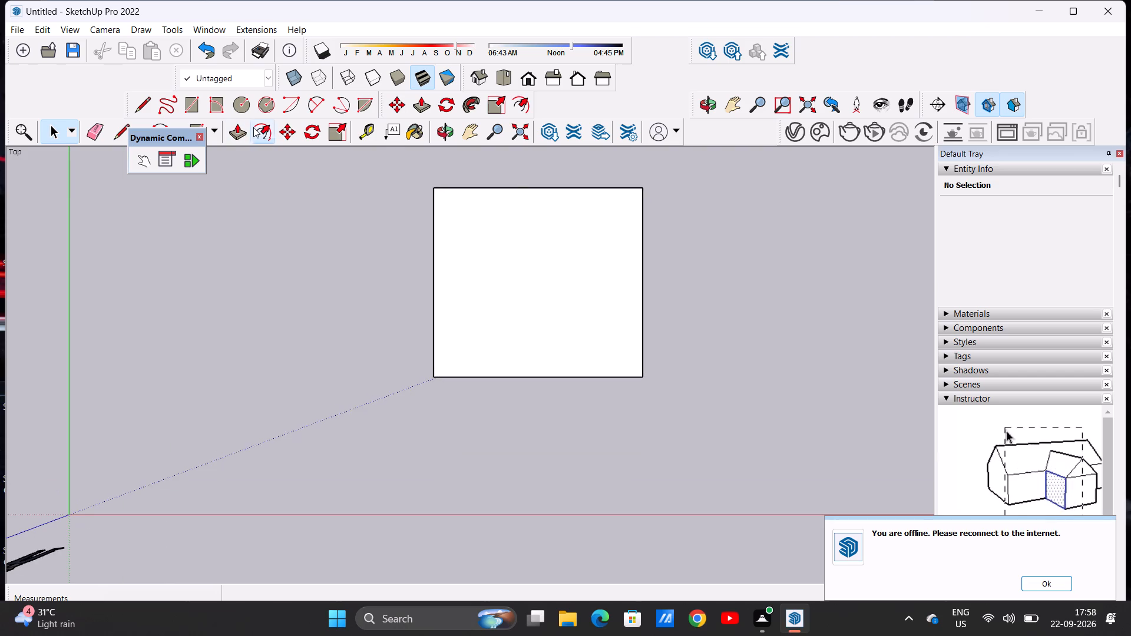
pyautogui.click(529, 208)
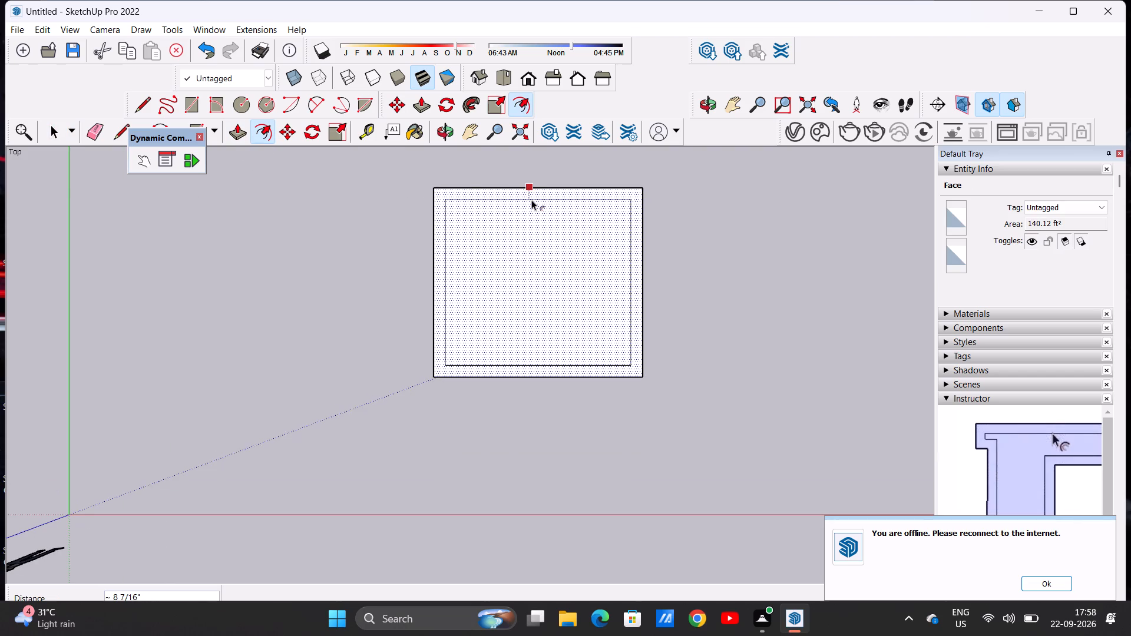
pyautogui.write('9"')
pyautogui.press('Return')
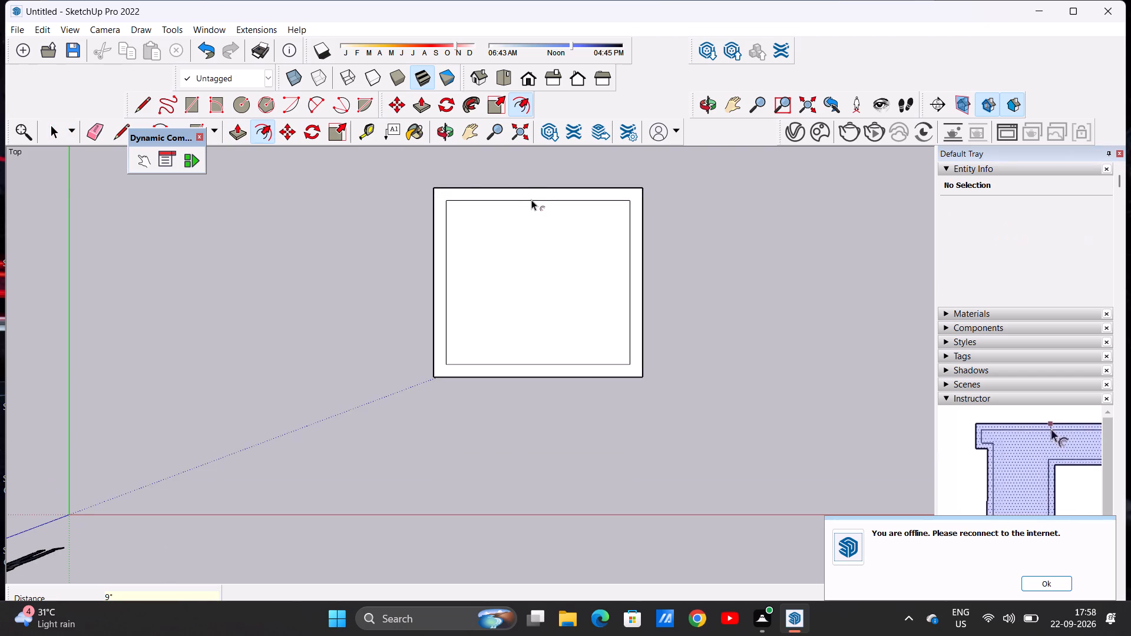
pyautogui.press('space')
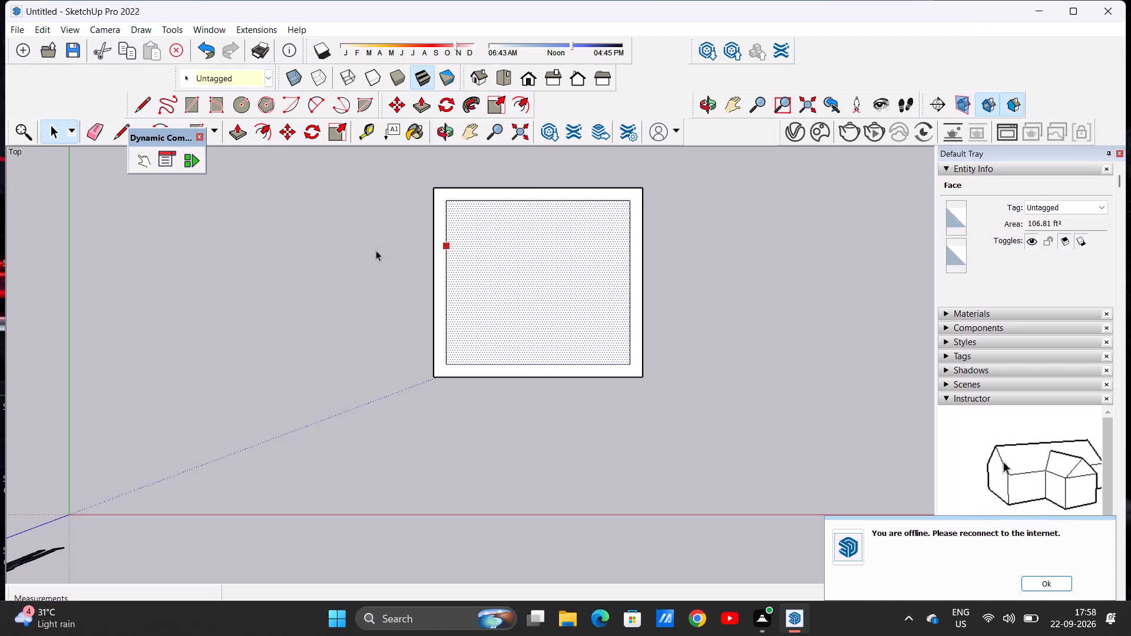
pyautogui.press('space')
pyautogui.click(349, 262)
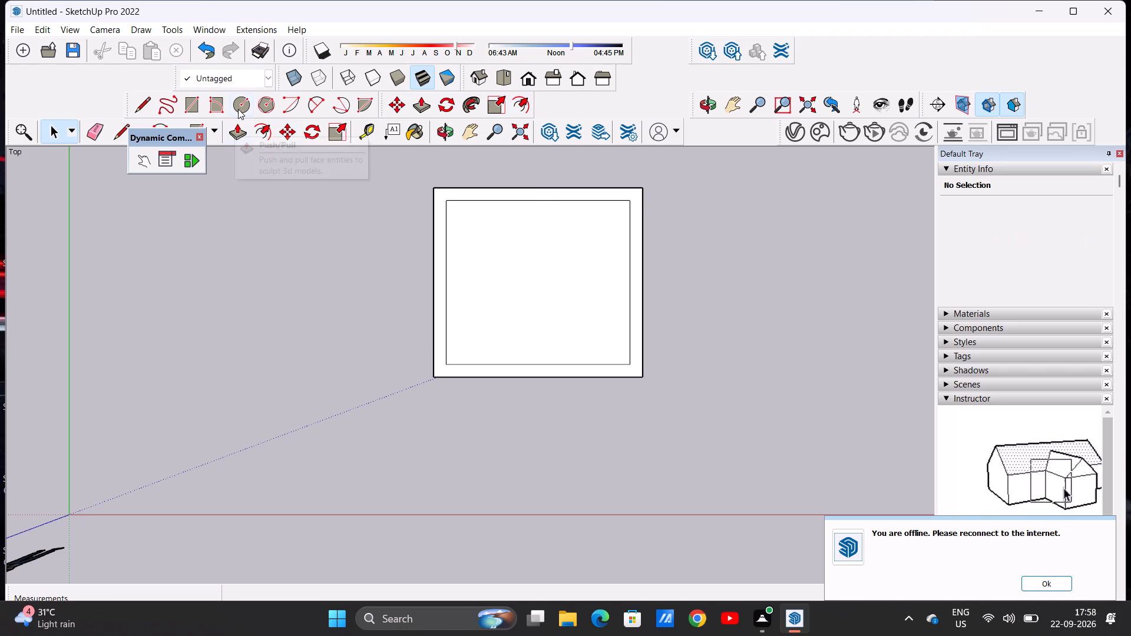
# Draw two closely spaced parallel lines about 10' 11" long across the inner rectangle, between its side edges, toward the front.
pyautogui.click(145, 105)
pyautogui.scroll(1, 578, 291)
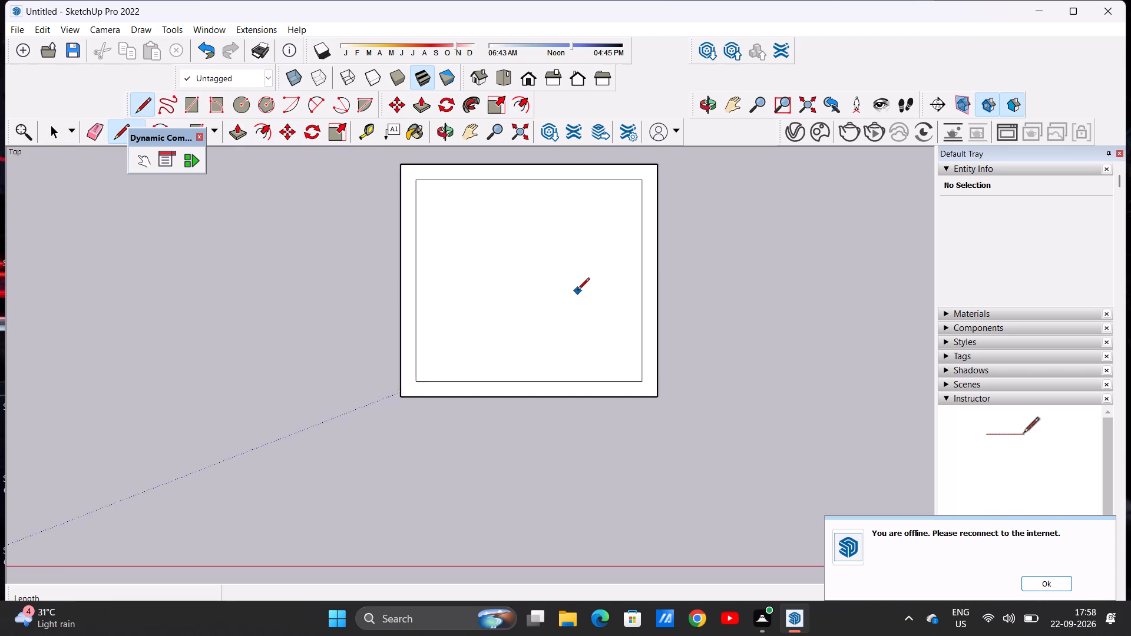
pyautogui.scroll(2, 577, 291)
pyautogui.scroll(-8, 576, 287)
pyautogui.scroll(2, 579, 265)
pyautogui.scroll(-1, 579, 265)
pyautogui.scroll(3, 578, 266)
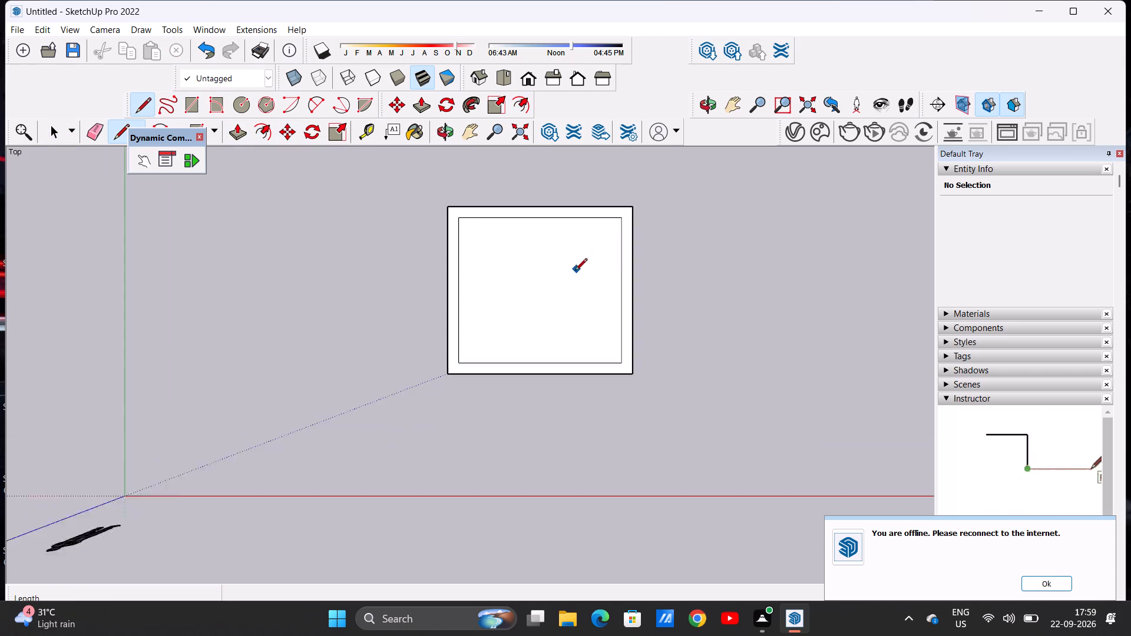
pyautogui.scroll(6, 471, 300)
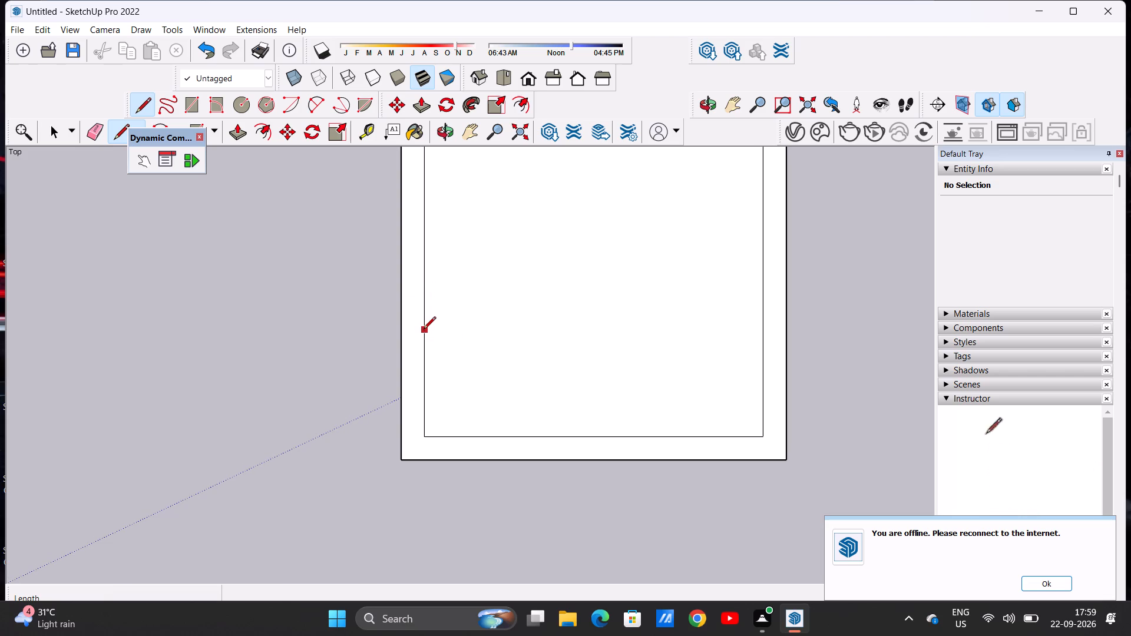
pyautogui.click(424, 330)
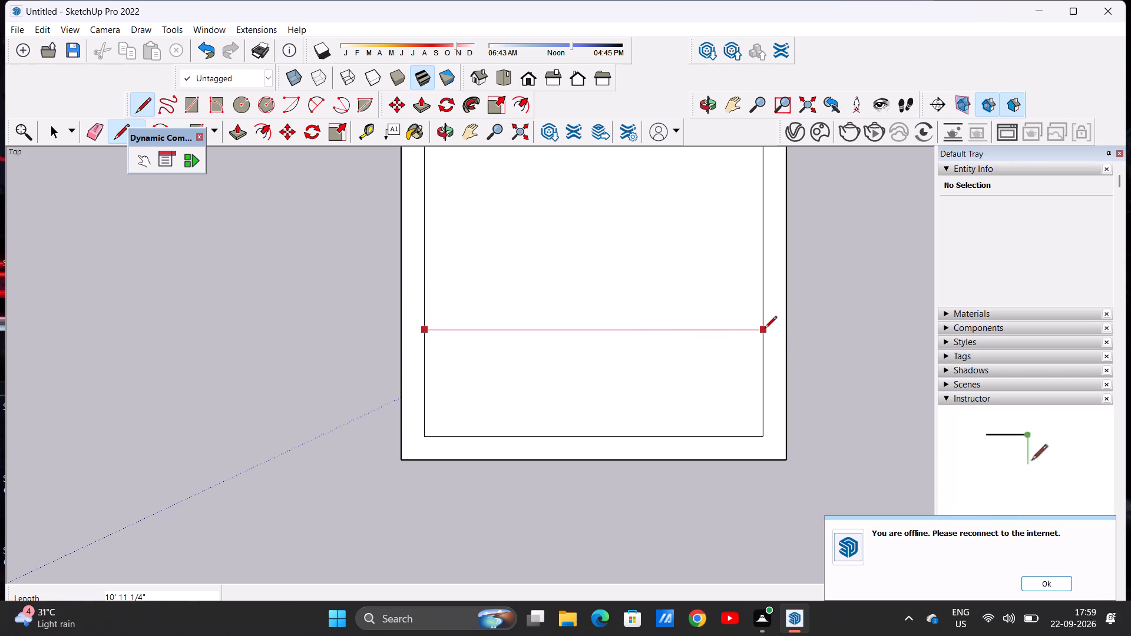
pyautogui.click(766, 330)
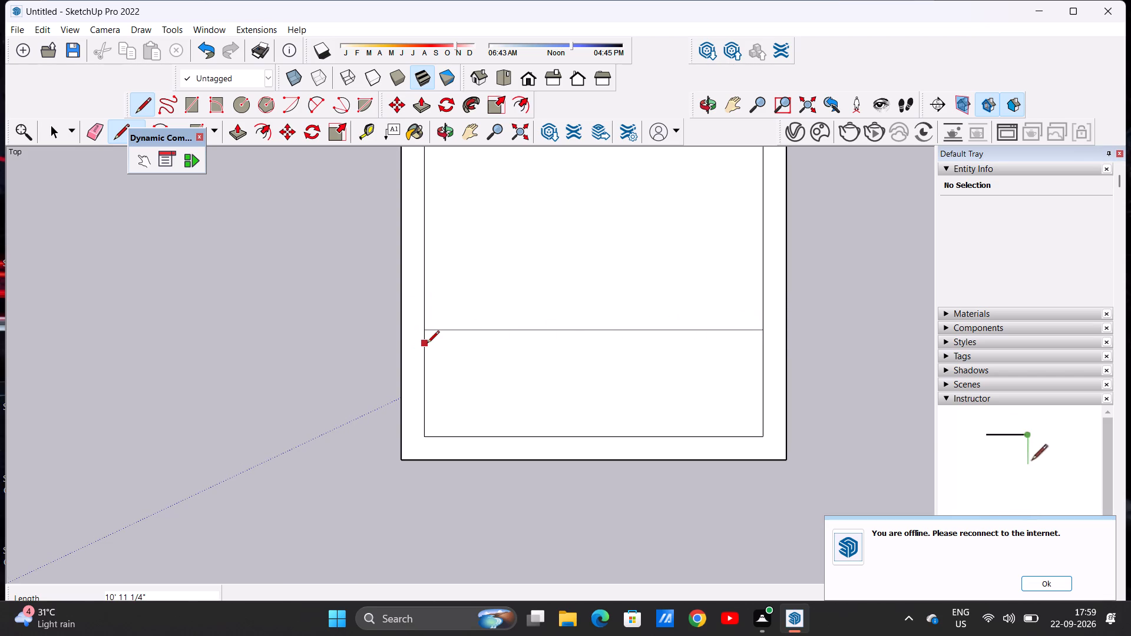
pyautogui.click(427, 344)
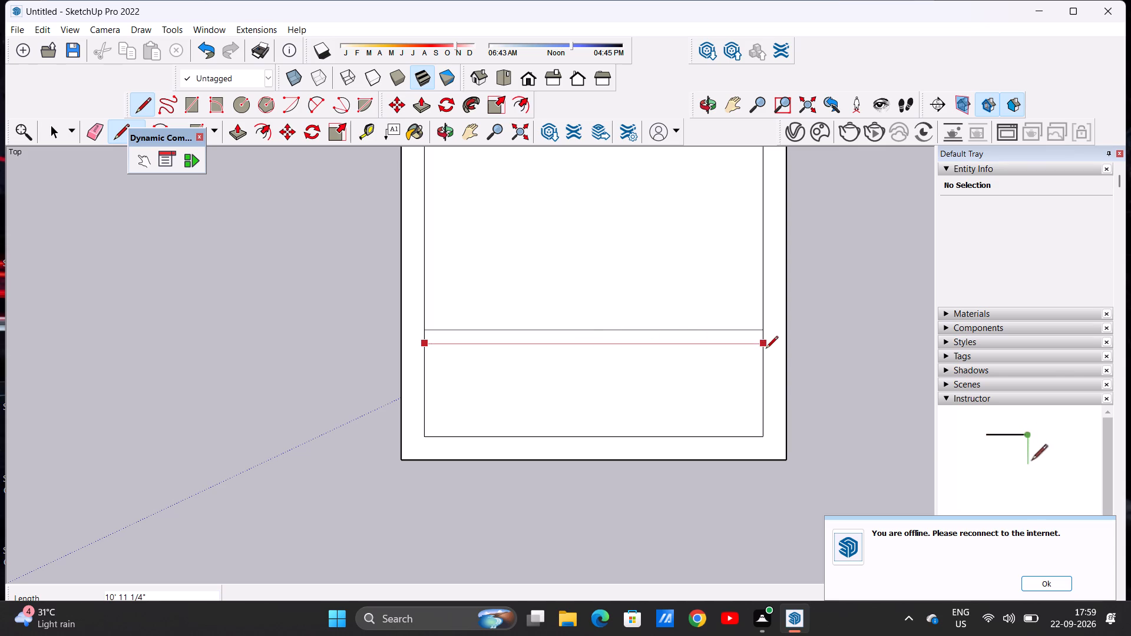
pyautogui.click(766, 349)
# Extend the front dividing line across the wall band at both ends with 9" segments reaching the outer edges.
pyautogui.scroll(6, 331, 343)
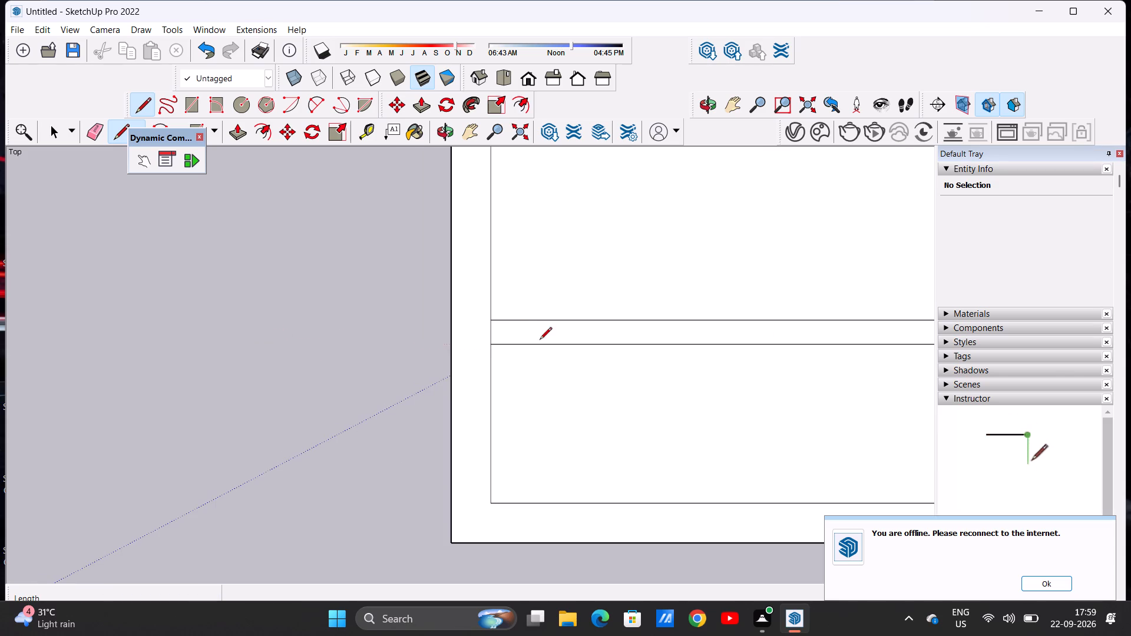
pyautogui.click(488, 345)
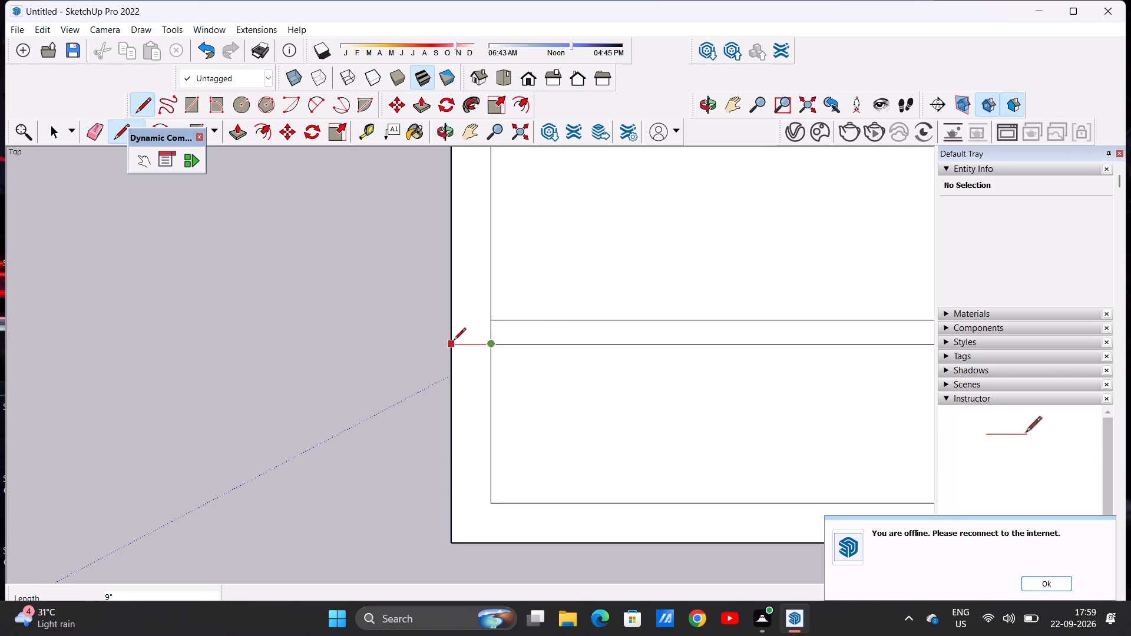
pyautogui.click(454, 341)
pyautogui.scroll(-6, 416, 369)
pyautogui.scroll(6, 826, 344)
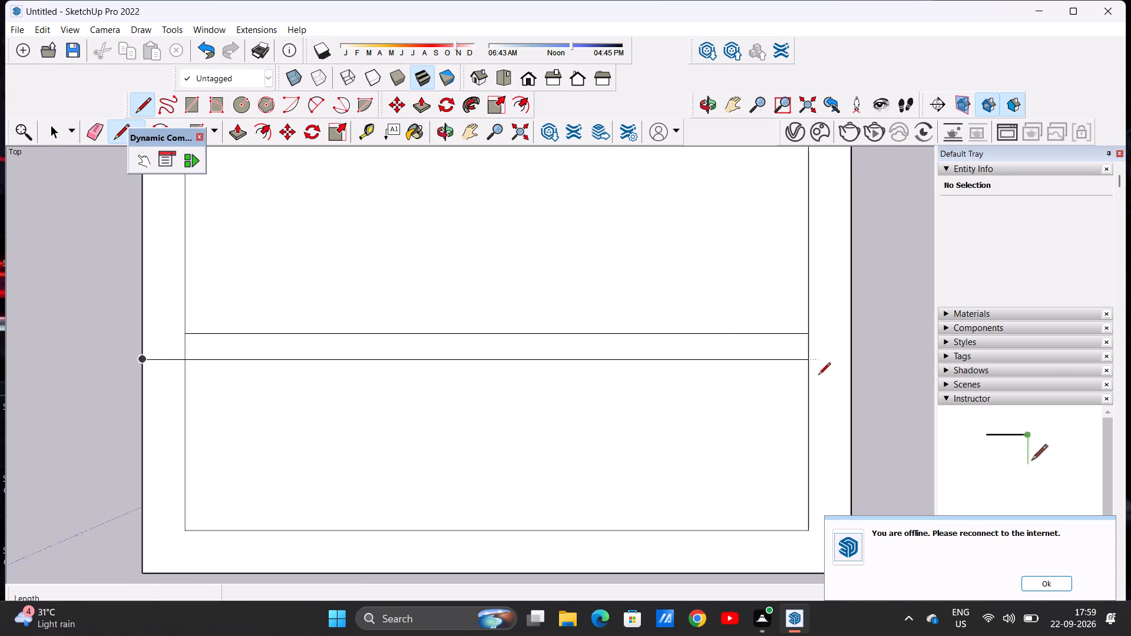
pyautogui.scroll(2, 818, 376)
pyautogui.click(805, 359)
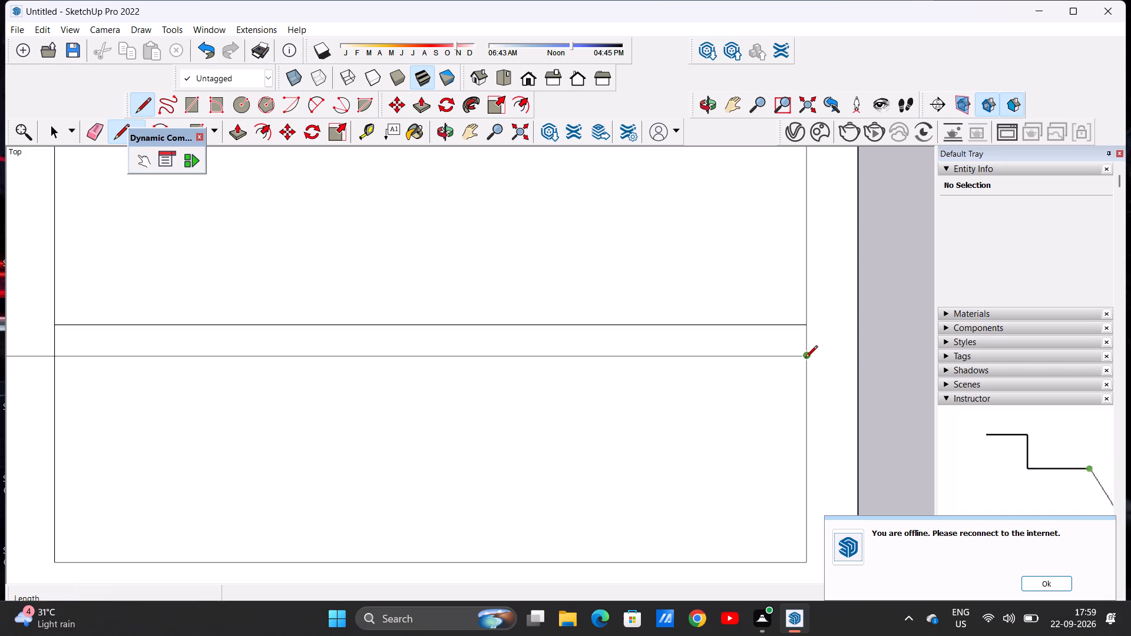
pyautogui.click(861, 354)
pyautogui.press('space')
# Push/Pull the U-shaped wall band behind the extended dividing line up 10'.
pyautogui.scroll(-4, 601, 443)
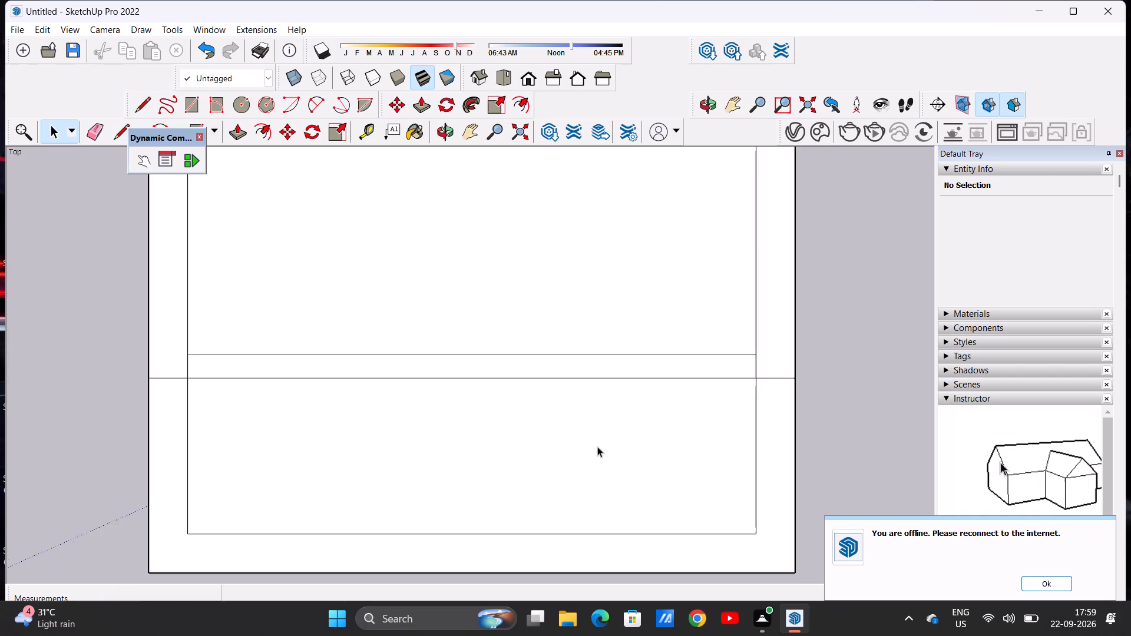
pyautogui.scroll(1, 591, 436)
pyautogui.scroll(-1, 591, 436)
pyautogui.scroll(1, 588, 432)
pyautogui.scroll(-5, 586, 420)
pyautogui.scroll(1, 577, 391)
pyautogui.scroll(-4, 577, 391)
pyautogui.scroll(3, 673, 315)
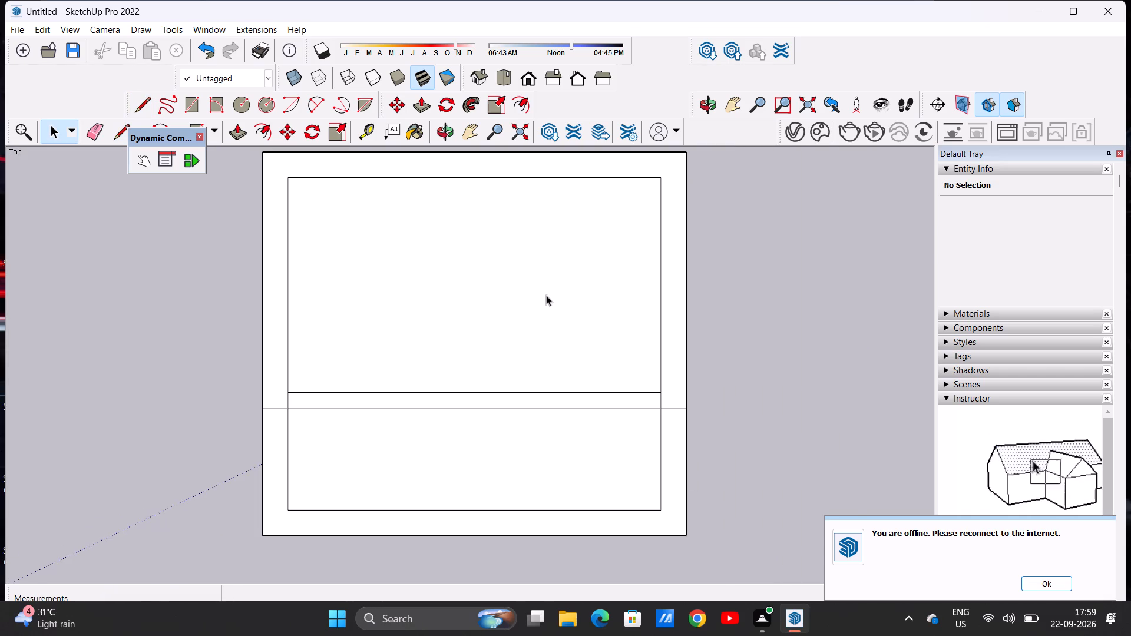
pyautogui.scroll(1, 537, 303)
pyautogui.scroll(-2, 537, 303)
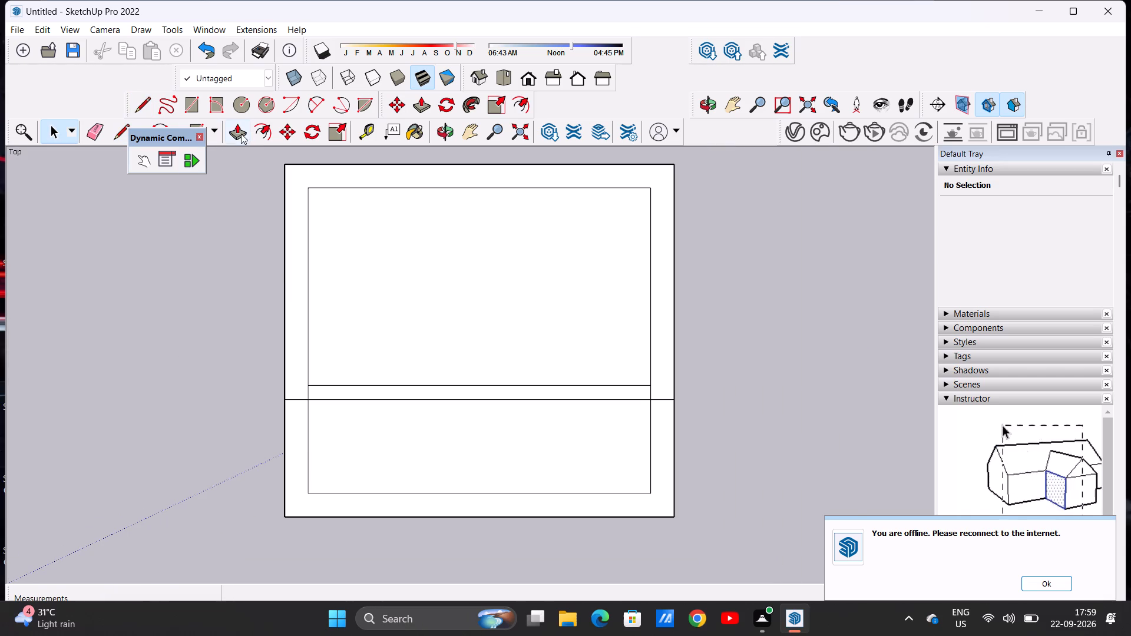
pyautogui.click(241, 134)
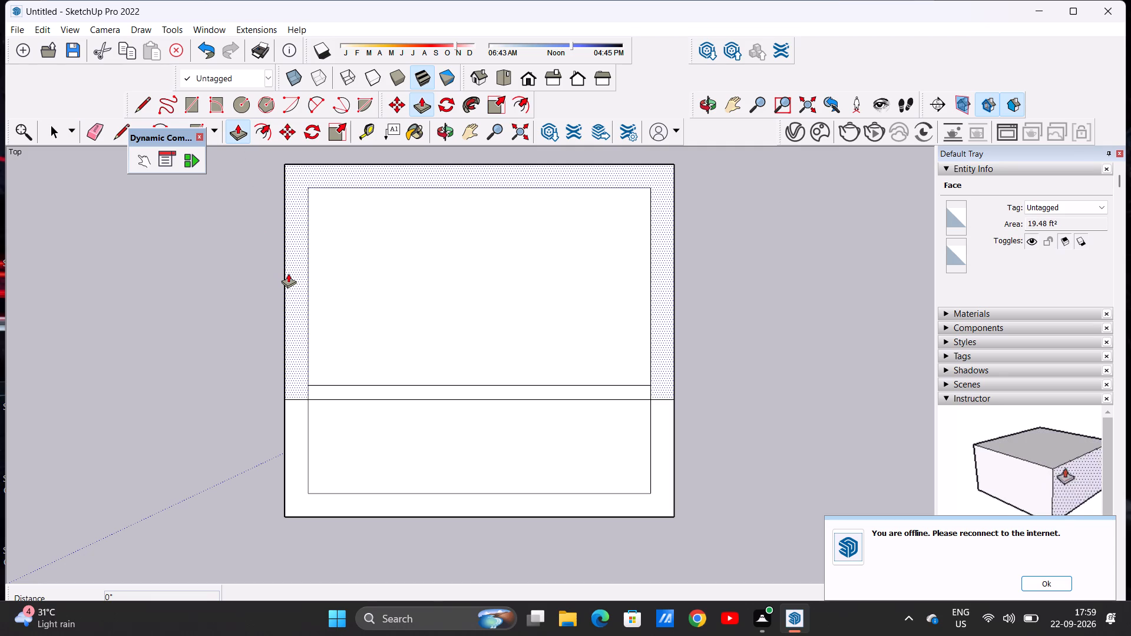
pyautogui.click(288, 273)
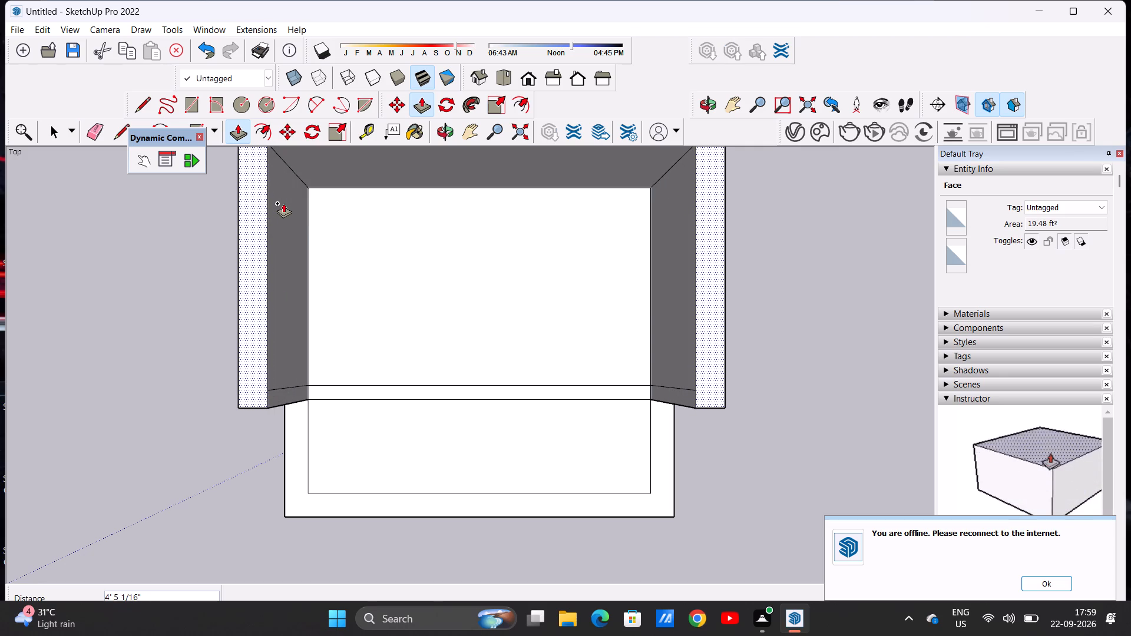
pyautogui.write("10'")
pyautogui.press('Return')
pyautogui.press('space')
# Orbit out of top view to examine the raised walls and the open front of the room.
pyautogui.scroll(-1, 282, 236)
pyautogui.scroll(1, 282, 241)
pyautogui.scroll(-2, 282, 245)
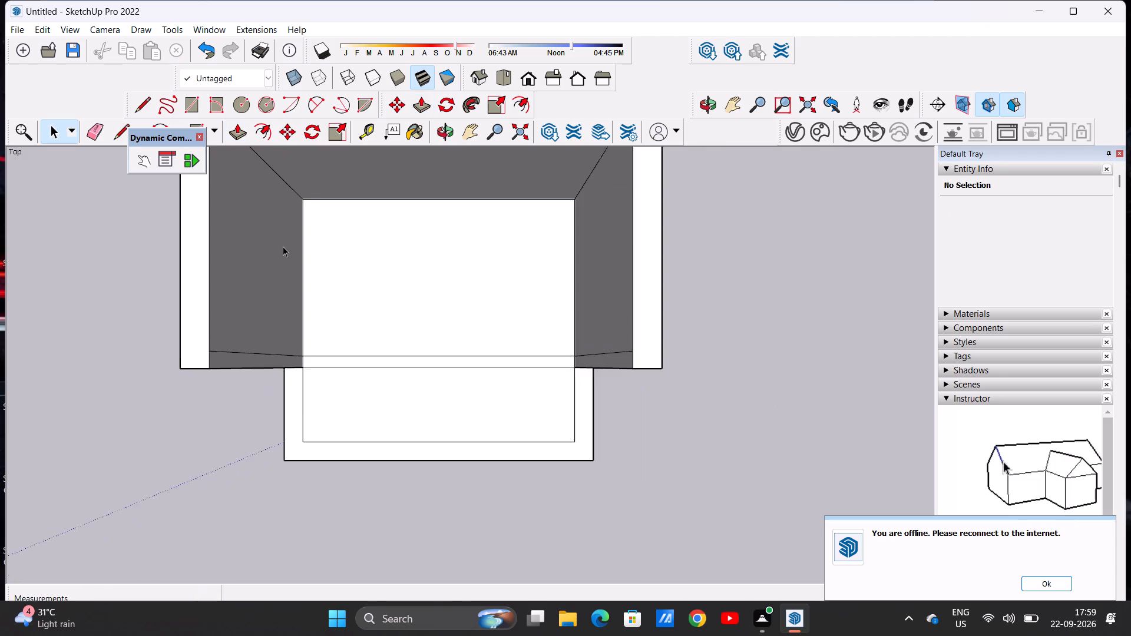
pyautogui.scroll(-5, 283, 246)
pyautogui.scroll(1, 315, 319)
pyautogui.scroll(-2, 315, 319)
pyautogui.moveTo(302, 429); pyautogui.dragTo(304, 315, button='middle')
pyautogui.moveTo(304, 311); pyautogui.dragTo(309, 188, button='middle')
pyautogui.moveTo(309, 181); pyautogui.dragTo(309, 168, button='middle')
pyautogui.moveTo(308, 163); pyautogui.dragTo(306, 154, button='middle')
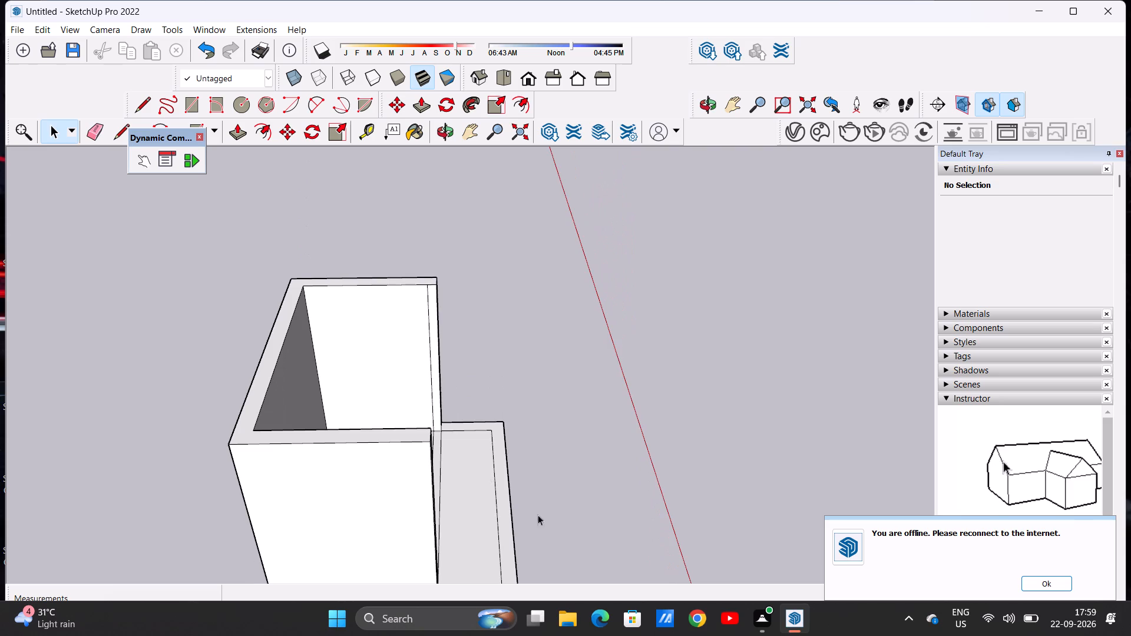
pyautogui.middleClick(535, 515)
pyautogui.moveTo(531, 516); pyautogui.dragTo(415, 486, button='middle')
pyautogui.moveTo(409, 482); pyautogui.dragTo(196, 461, button='middle')
pyautogui.middleClick(145, 472)
pyautogui.middleClick(464, 499)
pyautogui.moveTo(464, 499); pyautogui.dragTo(391, 601, button='middle')
pyautogui.scroll(1, 464, 499)
pyautogui.scroll(4, 429, 330)
pyautogui.scroll(-6, 429, 334)
pyautogui.scroll(1, 434, 358)
pyautogui.scroll(-6, 435, 359)
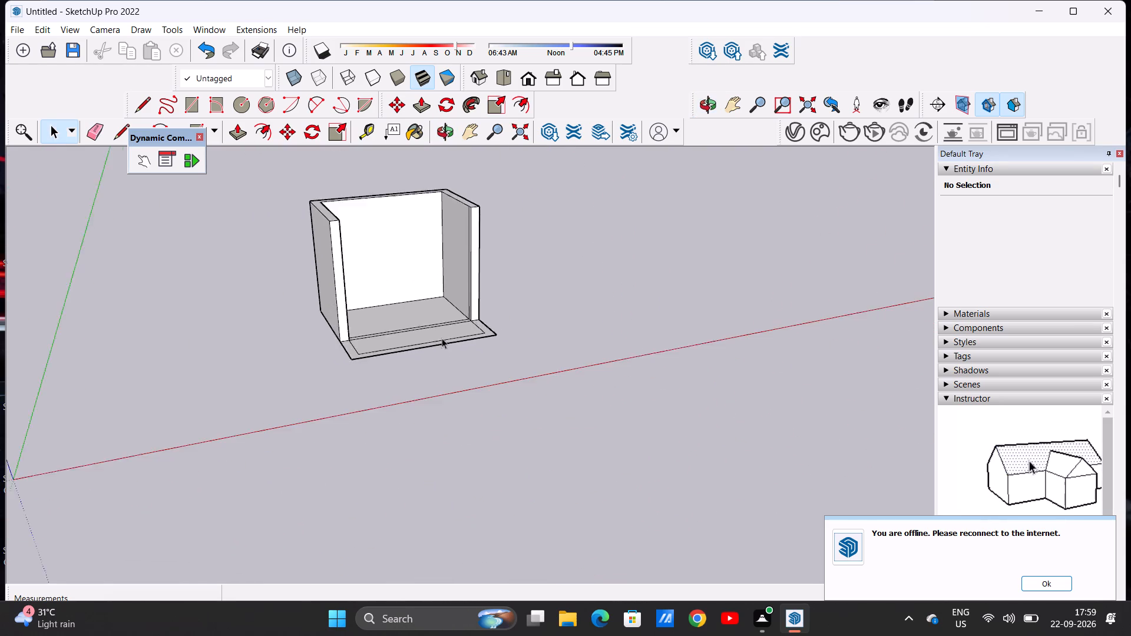
pyautogui.scroll(-2, 442, 338)
pyautogui.scroll(8, 438, 247)
pyautogui.scroll(-1, 444, 316)
pyautogui.scroll(2, 444, 317)
pyautogui.middleClick(453, 379)
pyautogui.middleClick(452, 380)
pyautogui.moveTo(445, 387); pyautogui.dragTo(435, 400, button='middle')
pyautogui.middleClick(348, 493)
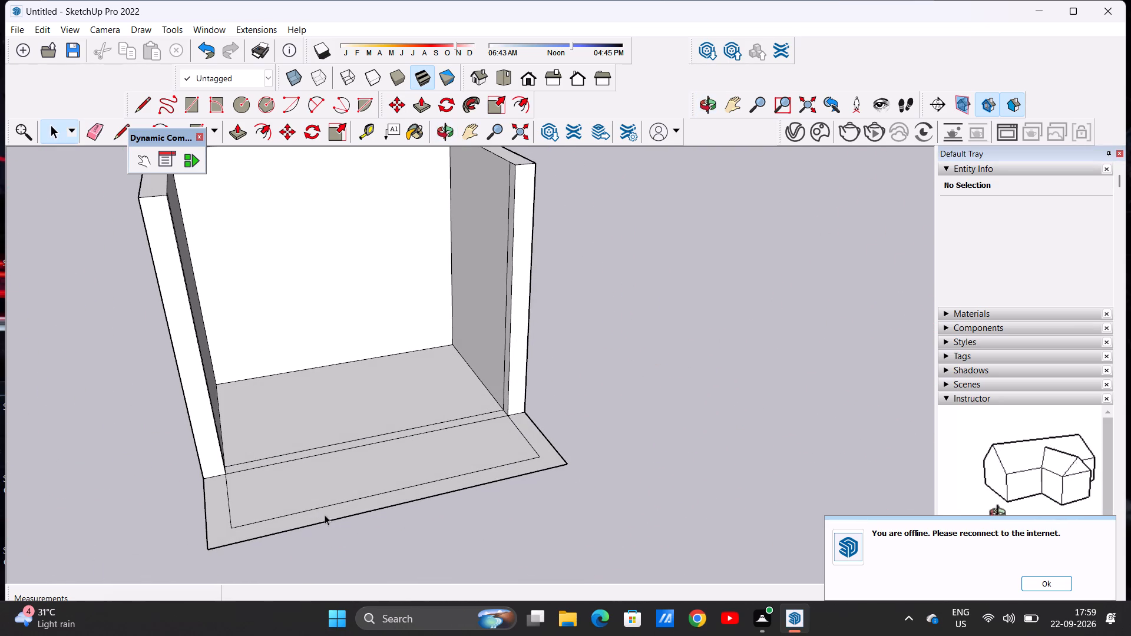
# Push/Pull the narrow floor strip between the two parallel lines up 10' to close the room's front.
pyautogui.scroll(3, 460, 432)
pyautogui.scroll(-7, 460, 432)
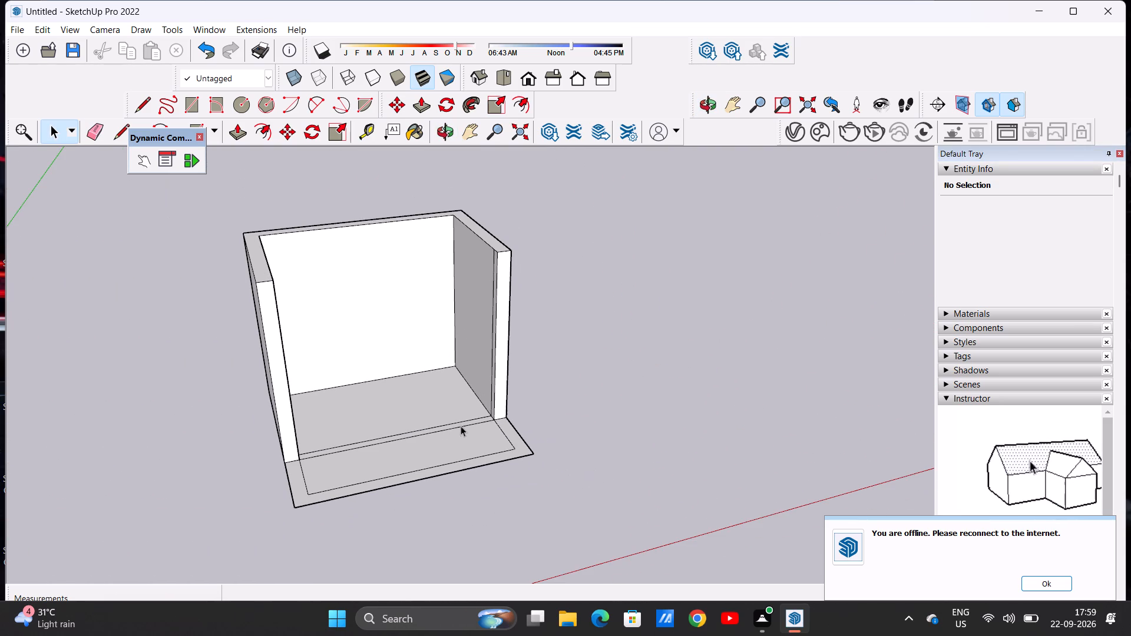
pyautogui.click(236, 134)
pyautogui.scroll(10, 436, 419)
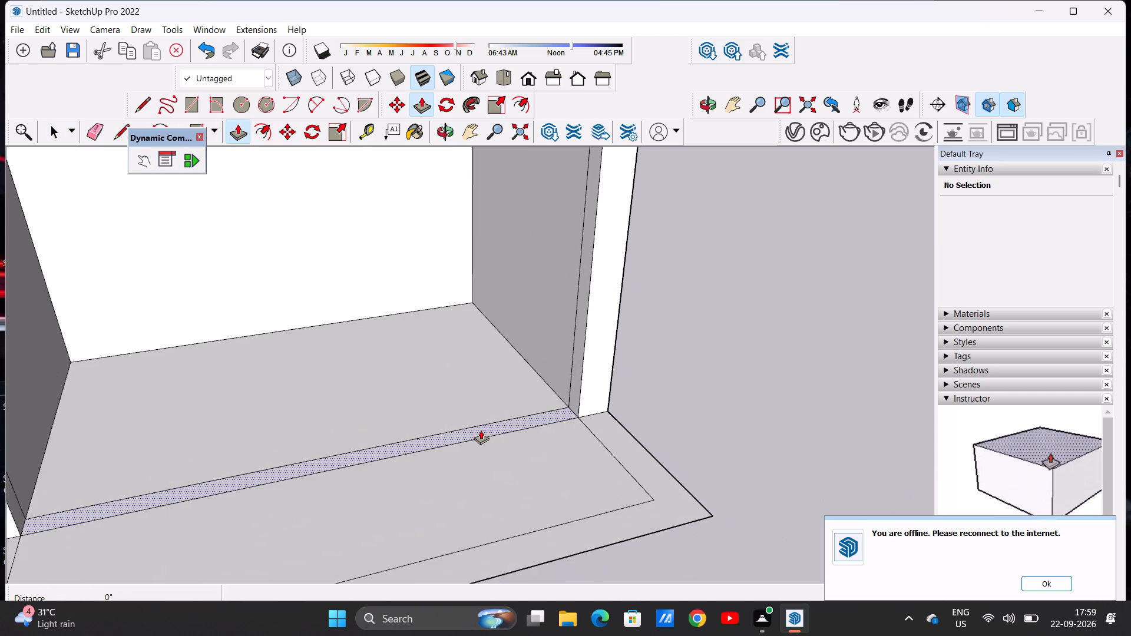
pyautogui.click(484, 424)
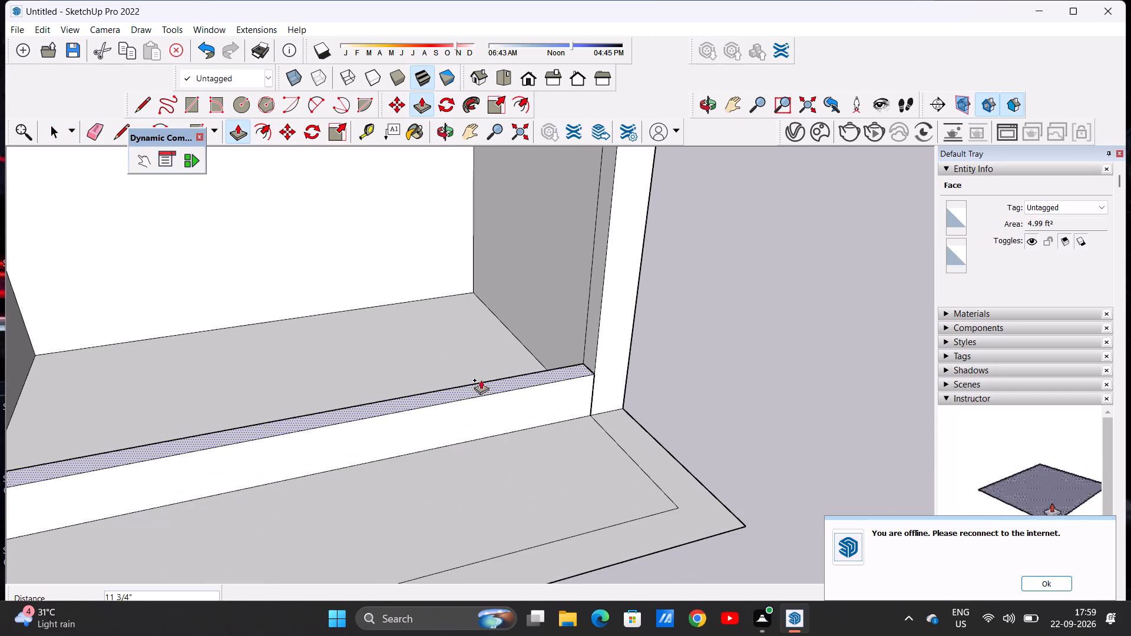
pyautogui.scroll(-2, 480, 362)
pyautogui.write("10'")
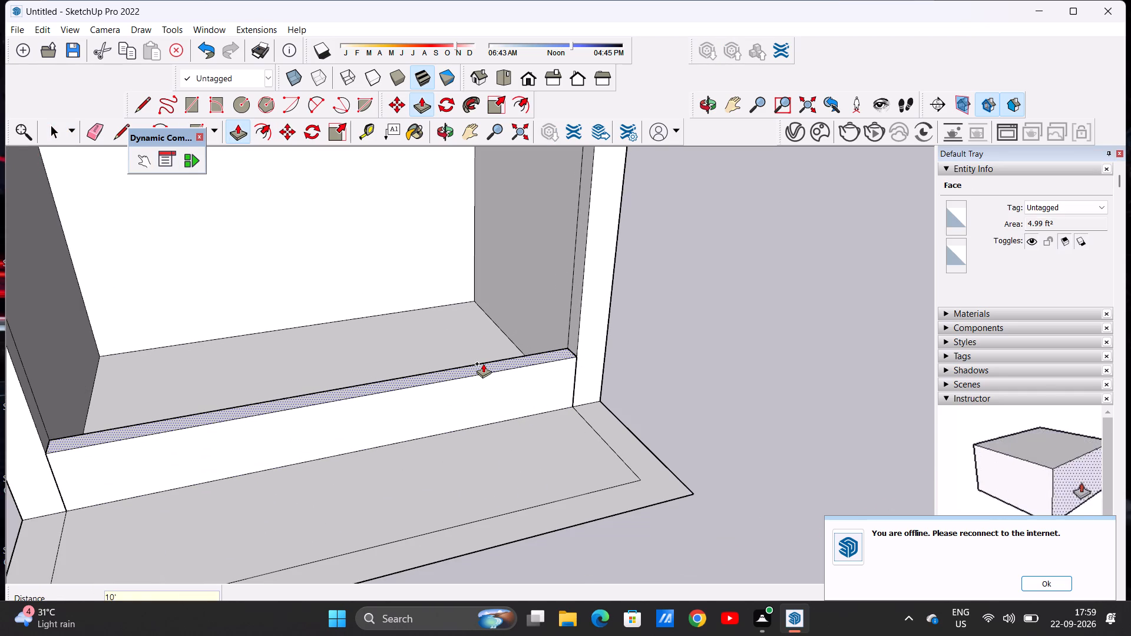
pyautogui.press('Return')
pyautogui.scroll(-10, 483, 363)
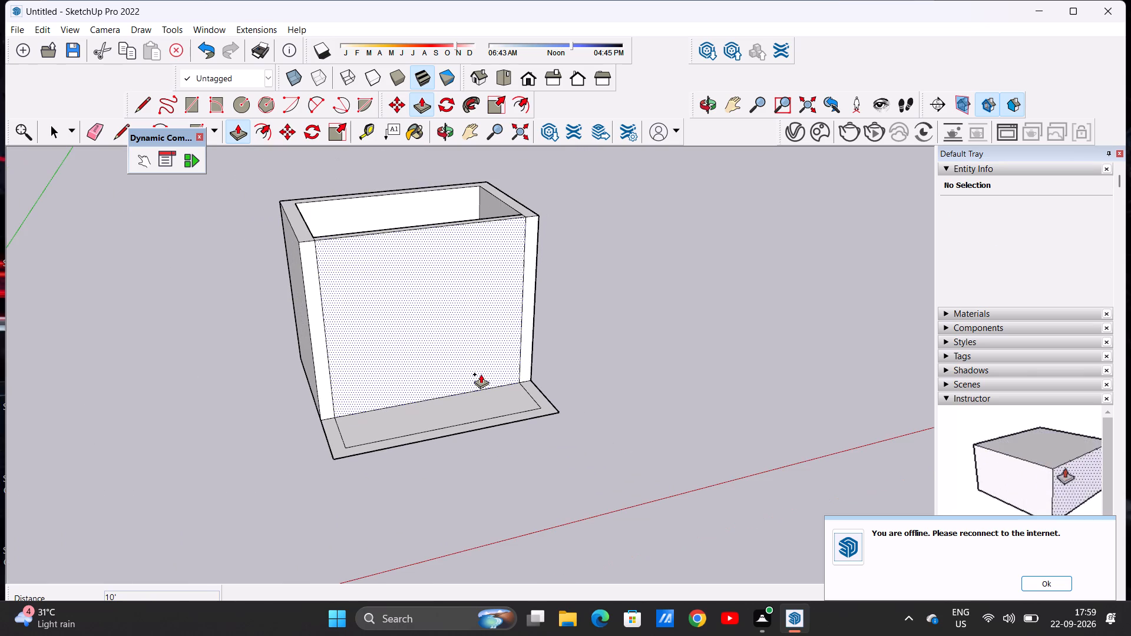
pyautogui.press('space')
# Examine the enclosed room and its front floor projection from the front, above and the side.
pyautogui.moveTo(701, 332); pyautogui.dragTo(616, 353, button='middle')
pyautogui.middleClick(600, 352)
pyautogui.moveTo(593, 351); pyautogui.dragTo(566, 345, button='middle')
pyautogui.middleClick(552, 340)
pyautogui.moveTo(551, 334); pyautogui.dragTo(555, 309, button='middle')
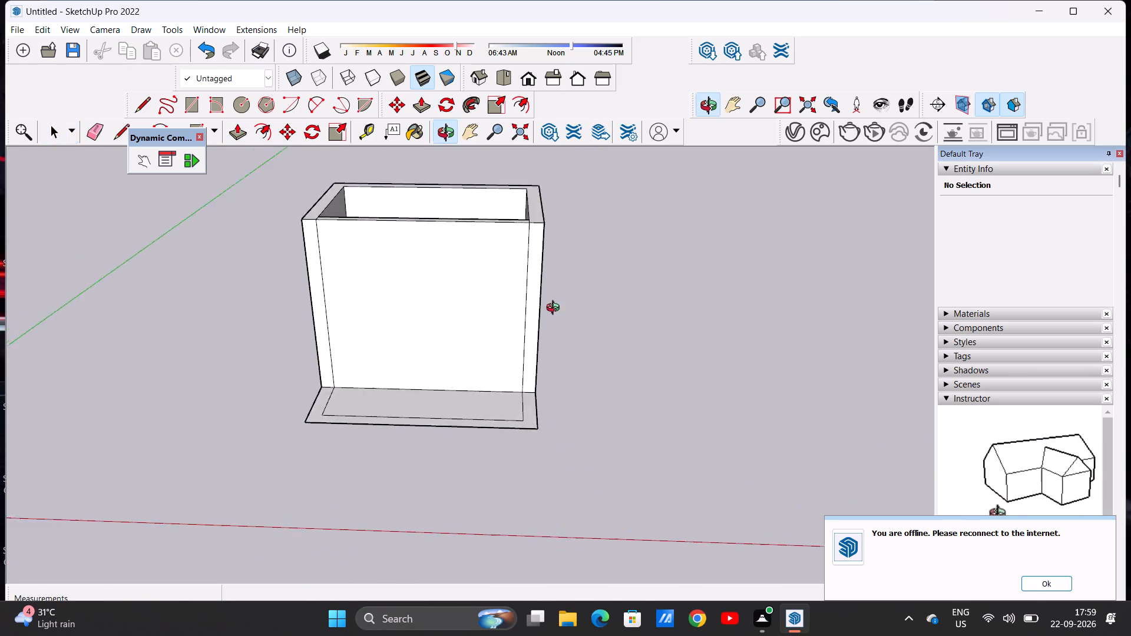
pyautogui.moveTo(555, 309); pyautogui.dragTo(563, 286, button='middle')
pyautogui.middleClick(563, 286)
pyautogui.scroll(3, 362, 298)
pyautogui.scroll(-1, 367, 290)
pyautogui.scroll(1, 367, 290)
pyautogui.scroll(-1, 367, 290)
pyautogui.scroll(1, 367, 290)
pyautogui.scroll(-1, 367, 290)
pyautogui.middleClick(373, 310)
pyautogui.moveTo(374, 309); pyautogui.dragTo(391, 277, button='middle')
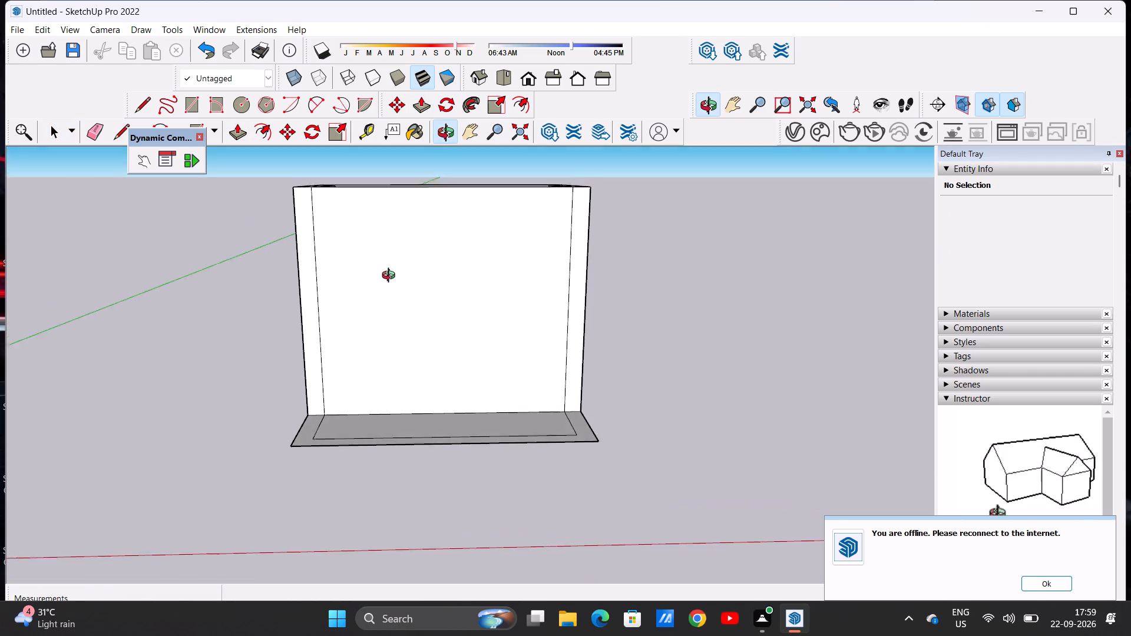
pyautogui.moveTo(391, 277); pyautogui.dragTo(392, 275, button='middle')
pyautogui.middleClick(392, 275)
pyautogui.moveTo(392, 277); pyautogui.dragTo(392, 289, button='middle')
pyautogui.middleClick(392, 291)
pyautogui.moveTo(389, 322); pyautogui.dragTo(389, 330, button='middle')
pyautogui.moveTo(389, 333); pyautogui.dragTo(382, 355, button='middle')
pyautogui.middleClick(381, 357)
pyautogui.moveTo(379, 359); pyautogui.dragTo(358, 395, button='middle')
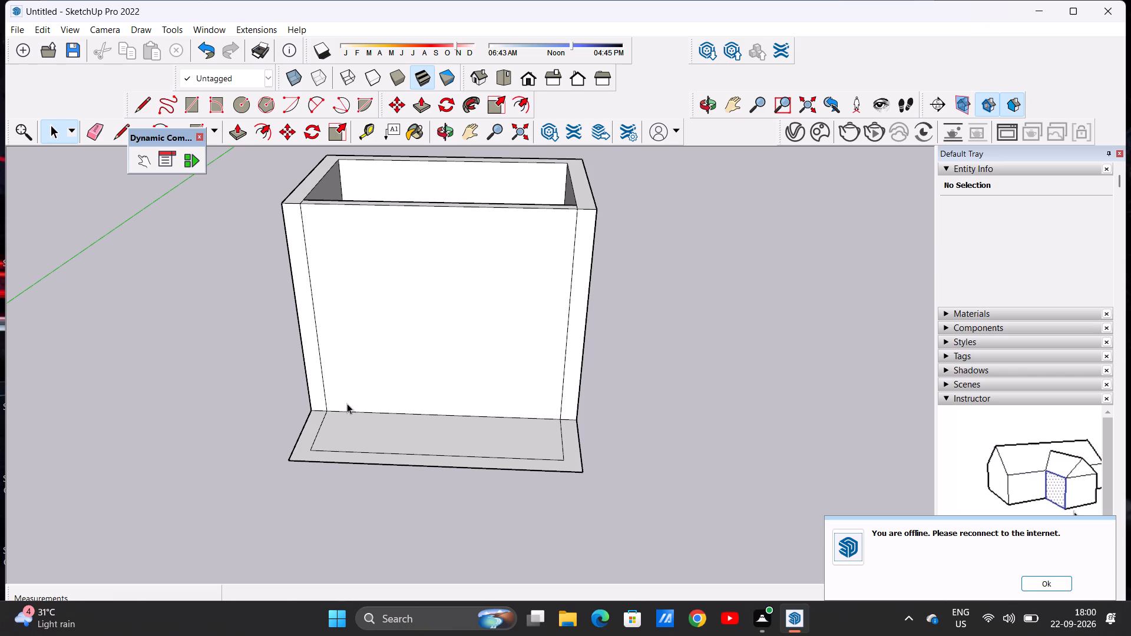
pyautogui.scroll(2, 337, 341)
pyautogui.scroll(-3, 355, 317)
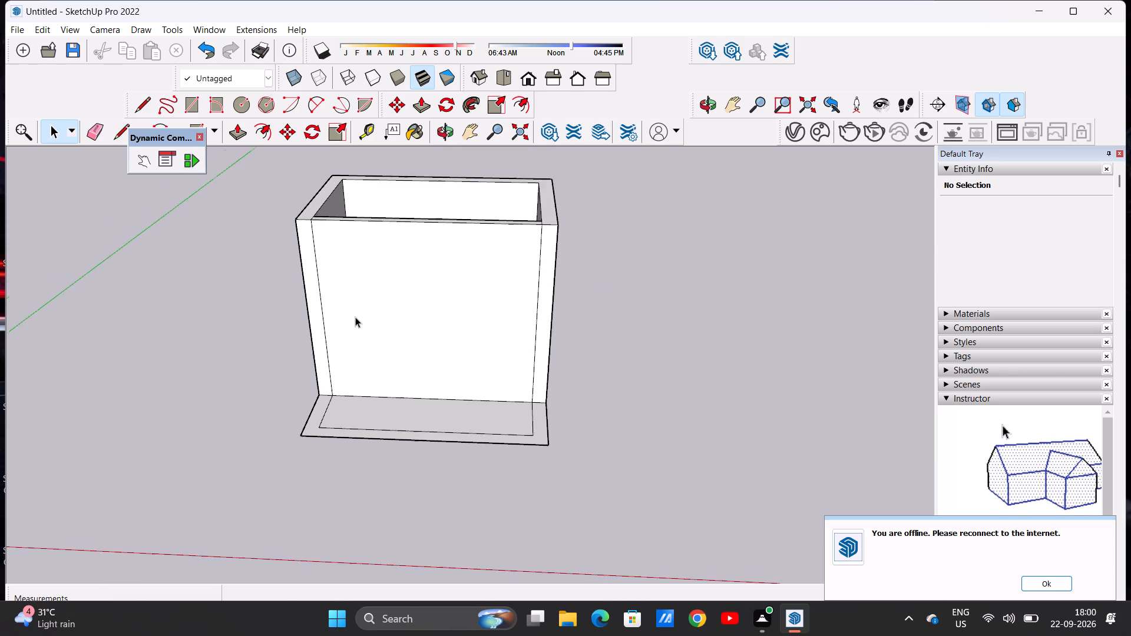
pyautogui.scroll(-3, 355, 317)
pyautogui.middleClick(363, 312)
pyautogui.middleClick(363, 312)
pyautogui.moveTo(363, 287); pyautogui.dragTo(259, 395, button='middle')
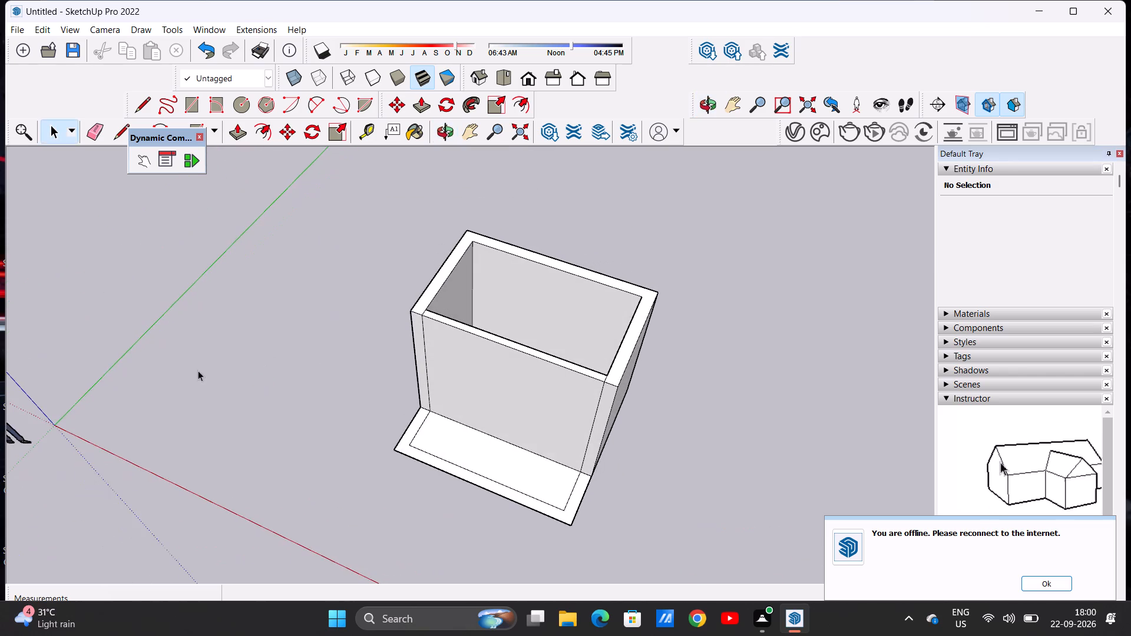
pyautogui.moveTo(197, 370); pyautogui.dragTo(183, 371, button='middle')
pyautogui.middleClick(180, 372)
pyautogui.moveTo(151, 374); pyautogui.dragTo(142, 374, button='middle')
pyautogui.scroll(-3, 448, 354)
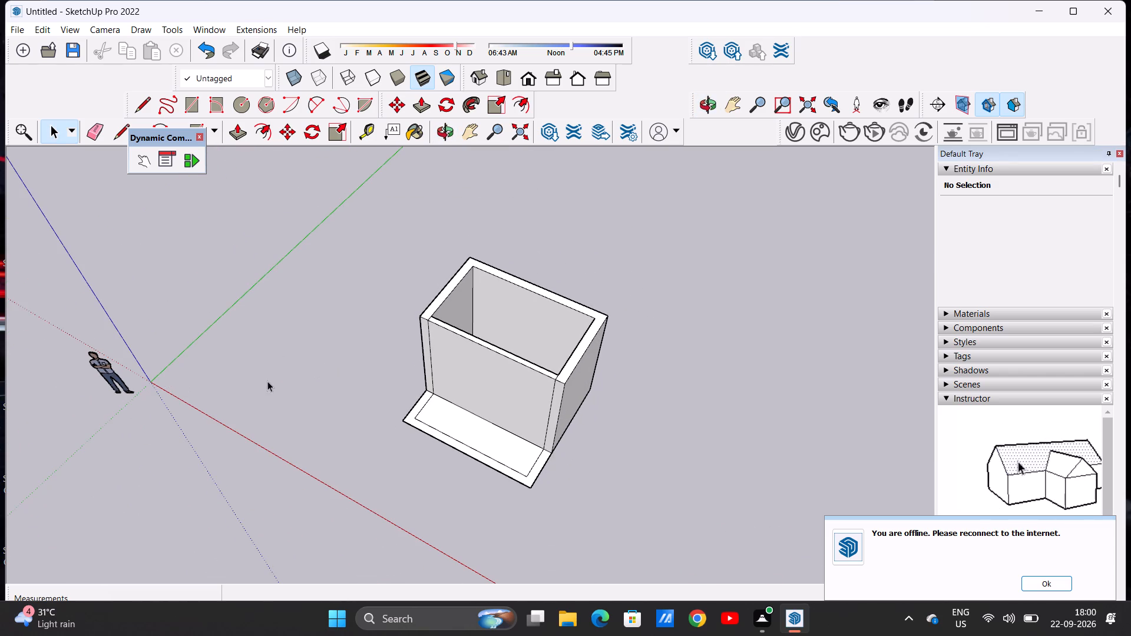
pyautogui.moveTo(267, 386); pyautogui.dragTo(85, 297, button='middle')
pyautogui.scroll(-2, 395, 306)
pyautogui.moveTo(445, 346); pyautogui.dragTo(433, 417, button='middle')
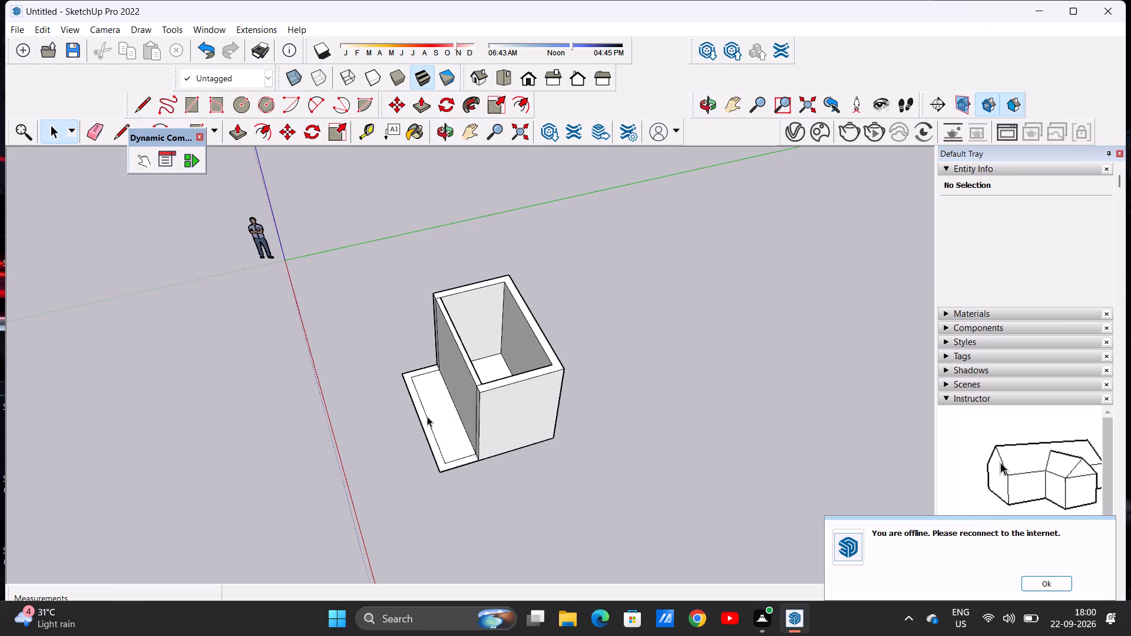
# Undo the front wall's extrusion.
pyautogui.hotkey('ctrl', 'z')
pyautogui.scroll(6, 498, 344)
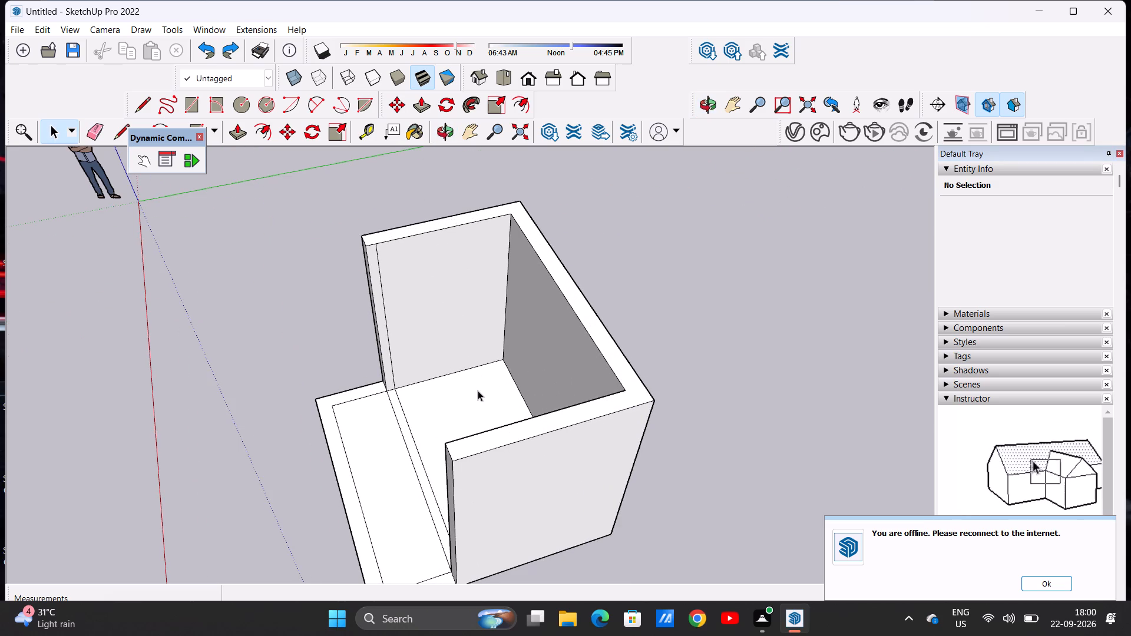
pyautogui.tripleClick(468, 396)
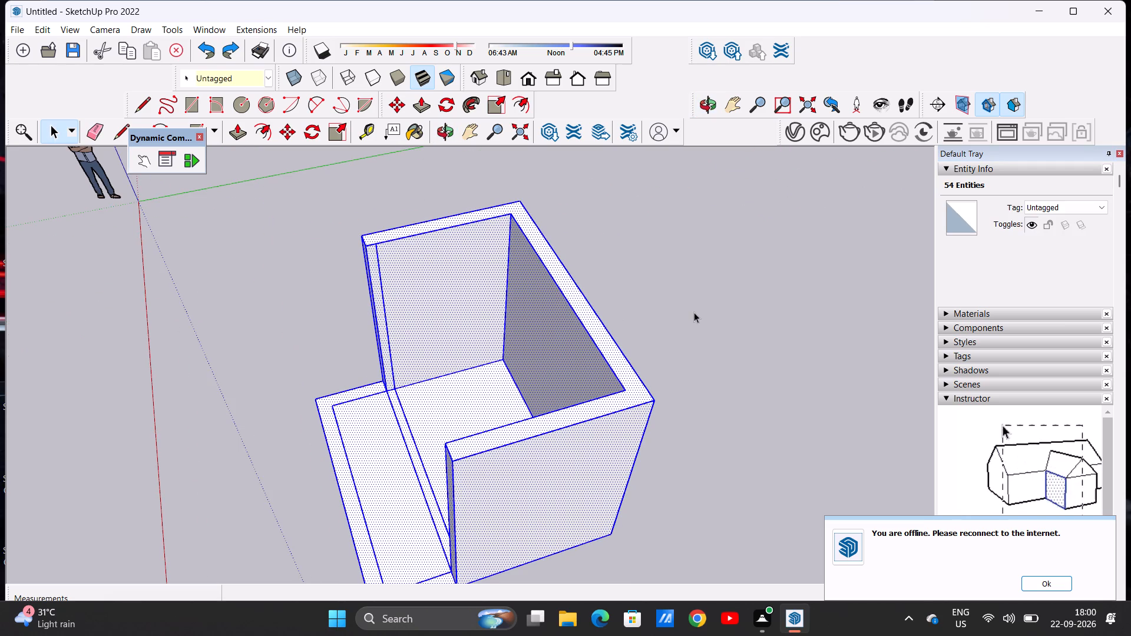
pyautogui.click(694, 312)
# Erase the two parallel dividing lines on the floor between the side walls, leaving one continuous inner floor face.
pyautogui.middleClick(320, 407)
pyautogui.moveTo(320, 407); pyautogui.dragTo(455, 367, button='middle')
pyautogui.moveTo(457, 367); pyautogui.dragTo(652, 399, button='middle')
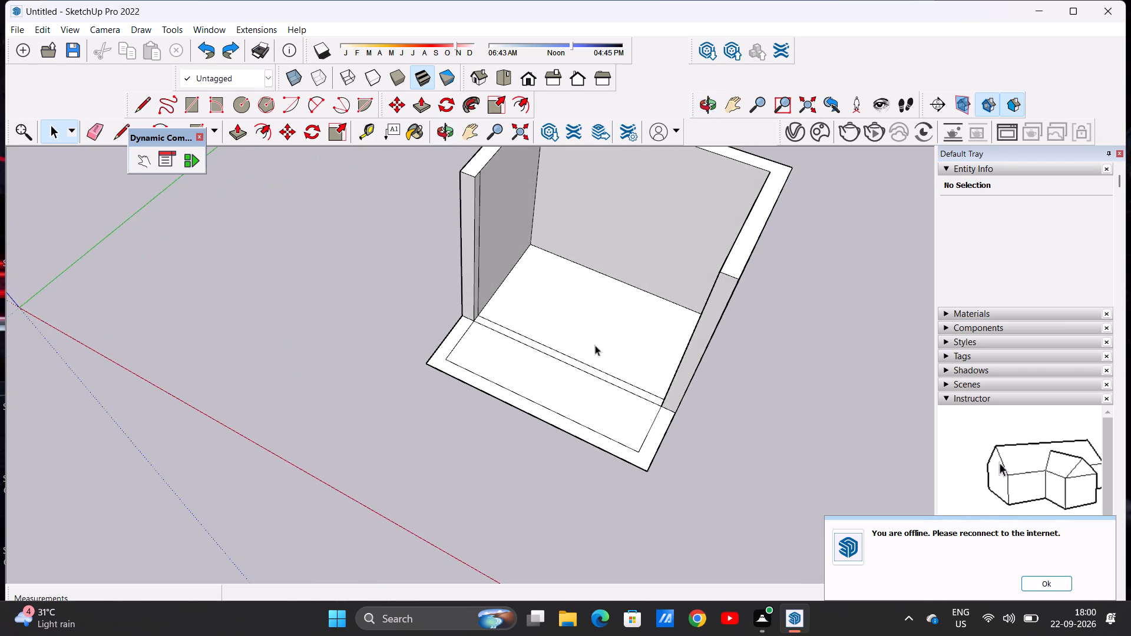
pyautogui.scroll(6, 537, 330)
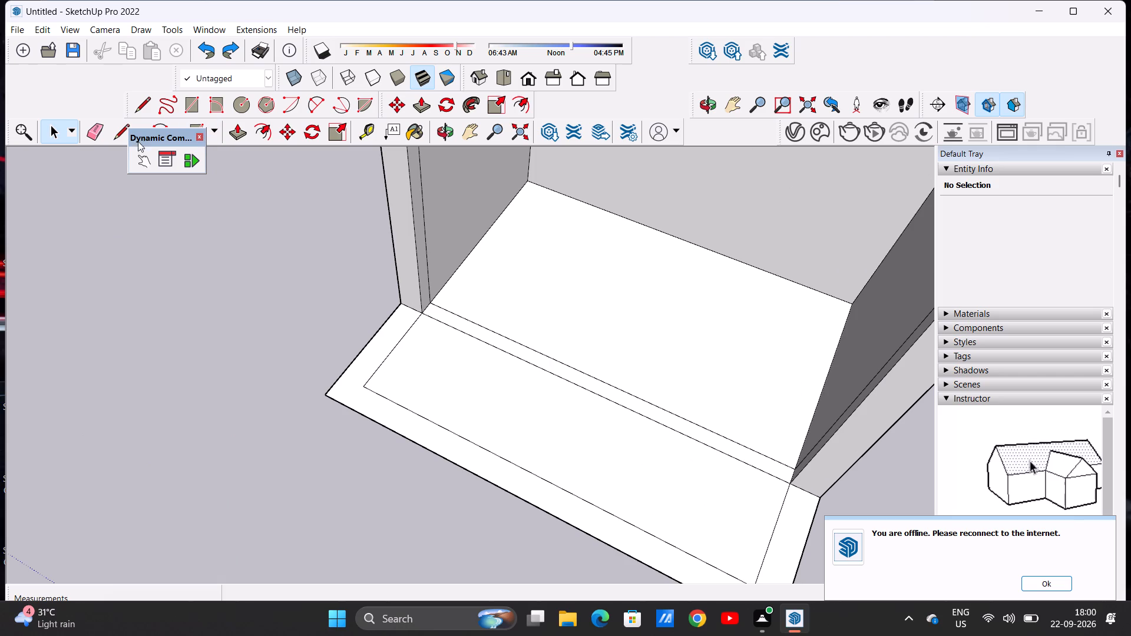
pyautogui.click(89, 131)
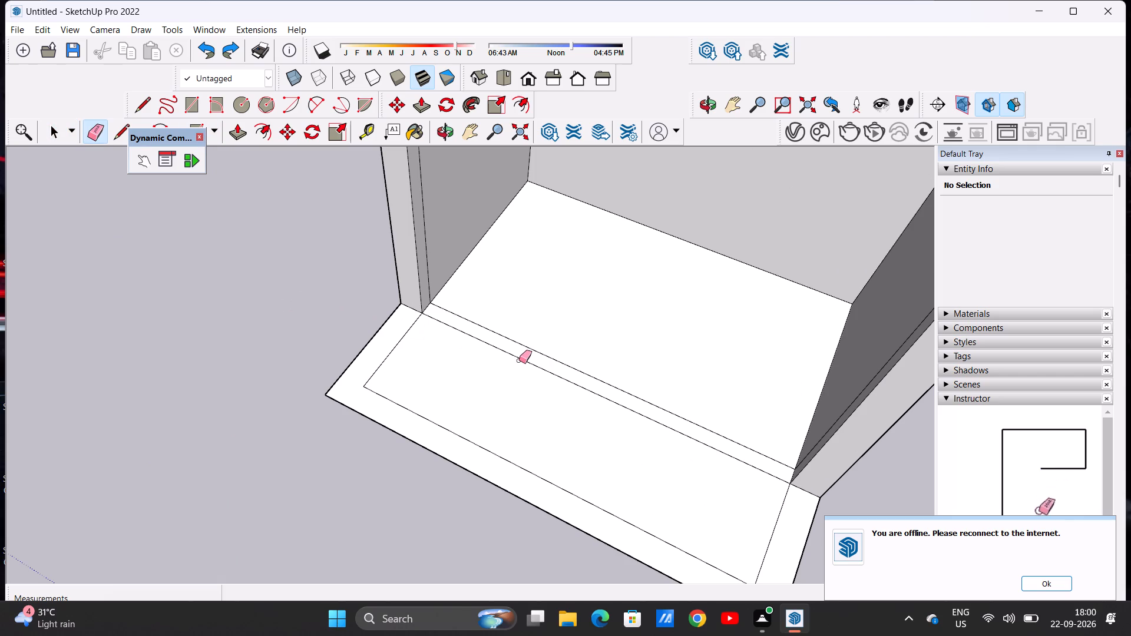
pyautogui.click(519, 360)
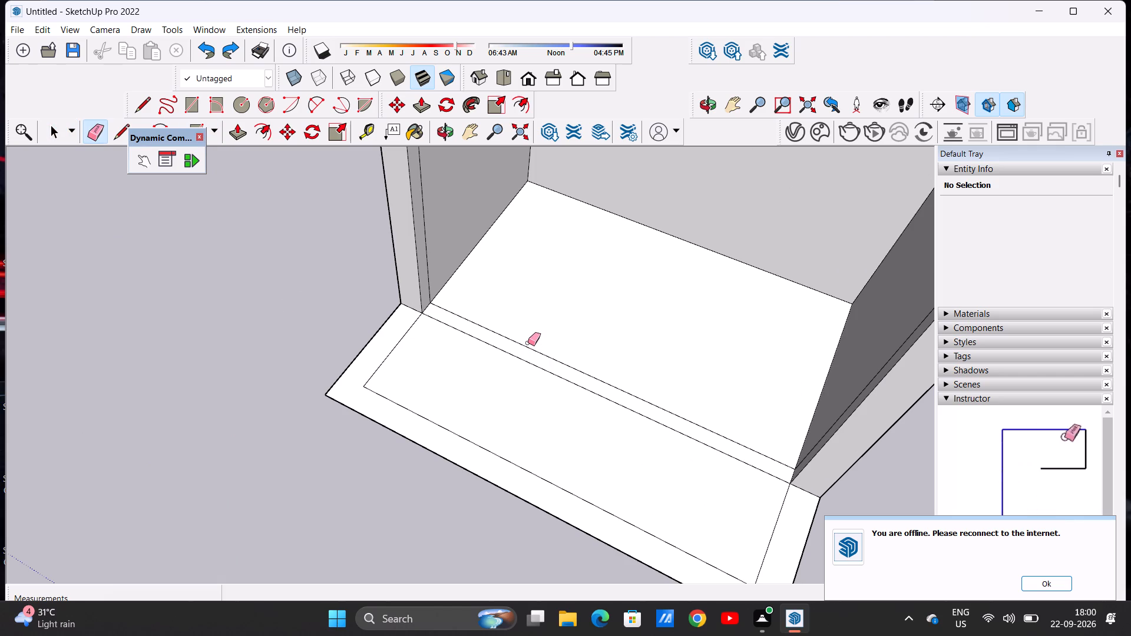
pyautogui.click(528, 347)
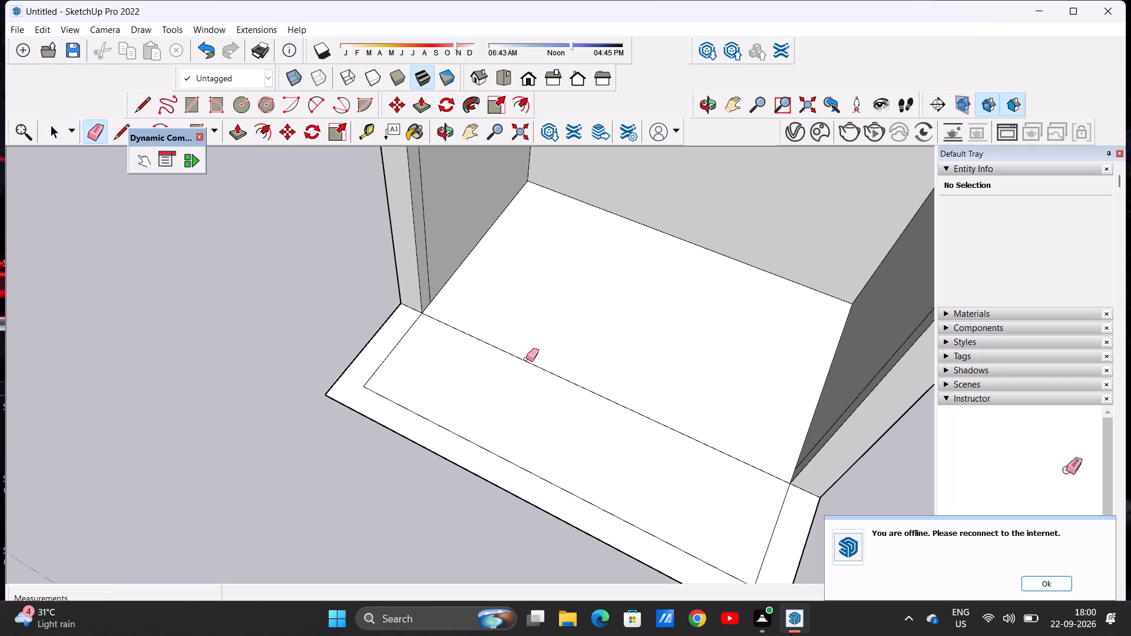
pyautogui.click(526, 359)
pyautogui.click(526, 359)
pyautogui.scroll(-8, 526, 359)
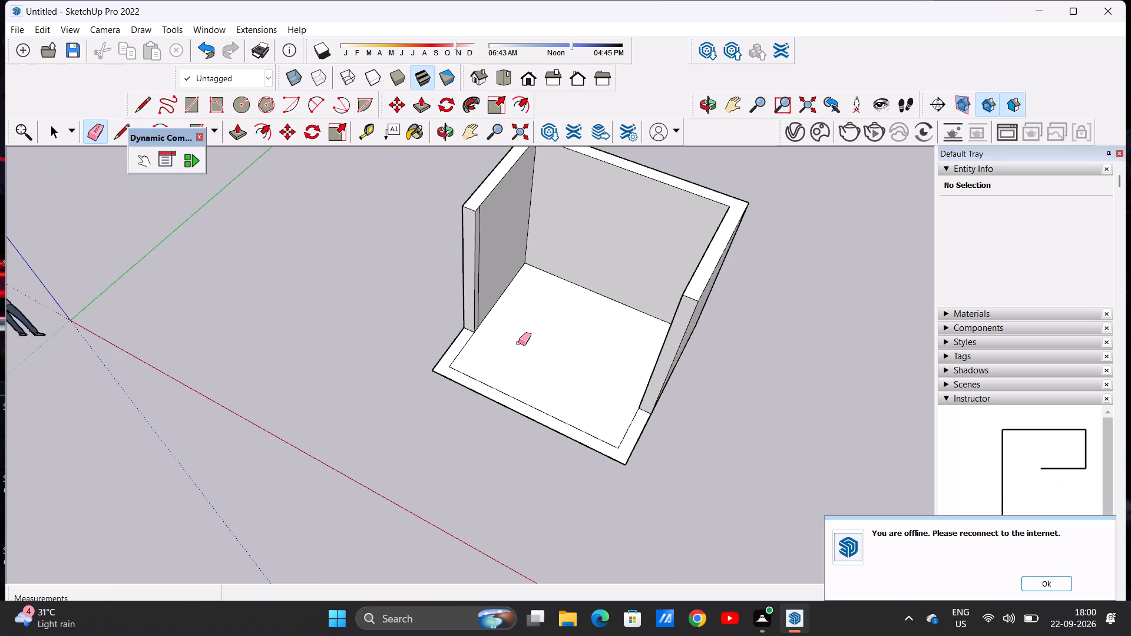
pyautogui.scroll(-3, 518, 343)
pyautogui.press('space')
# Copy the inner floor face with its edges to a clear spot beside the room, about 18' 3" away.
pyautogui.doubleClick(534, 330)
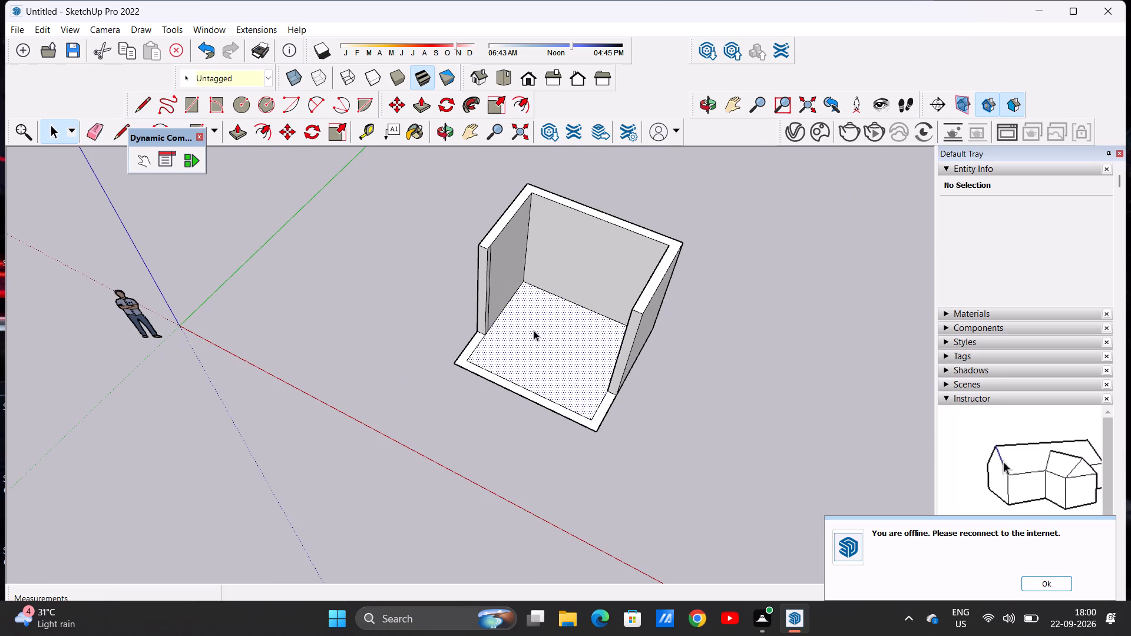
pyautogui.click(395, 107)
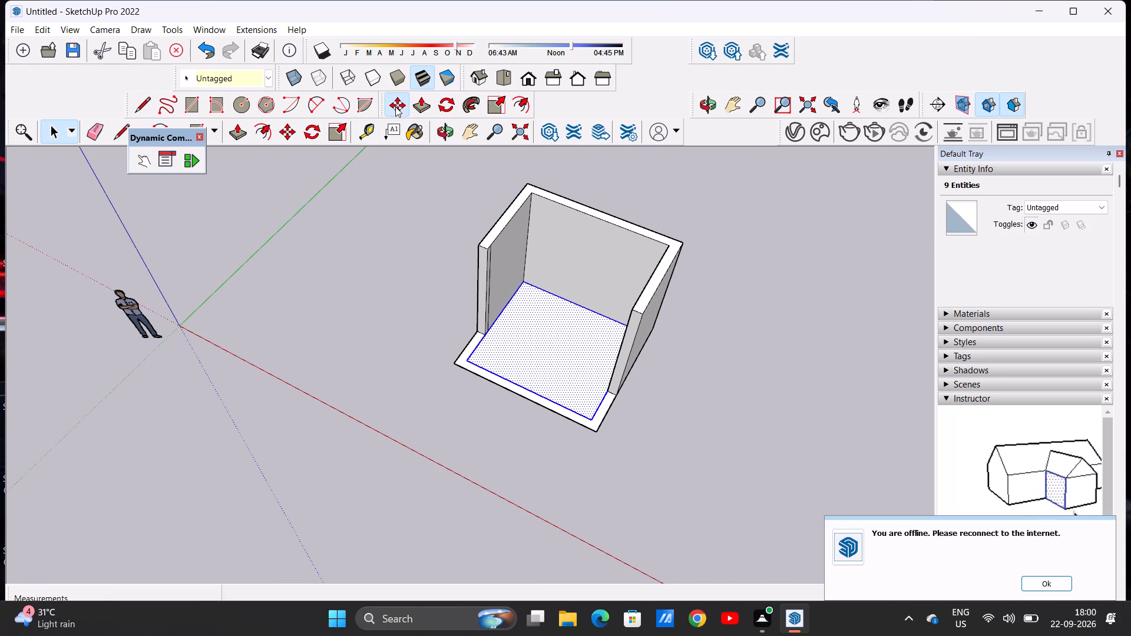
pyautogui.click(596, 416)
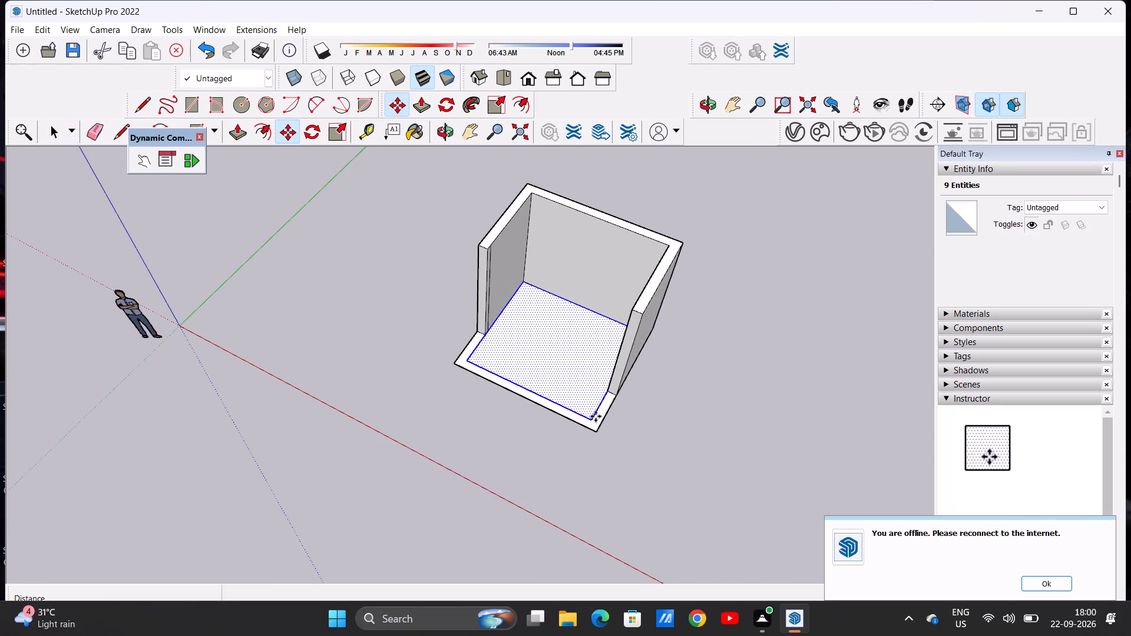
pyautogui.click(837, 435)
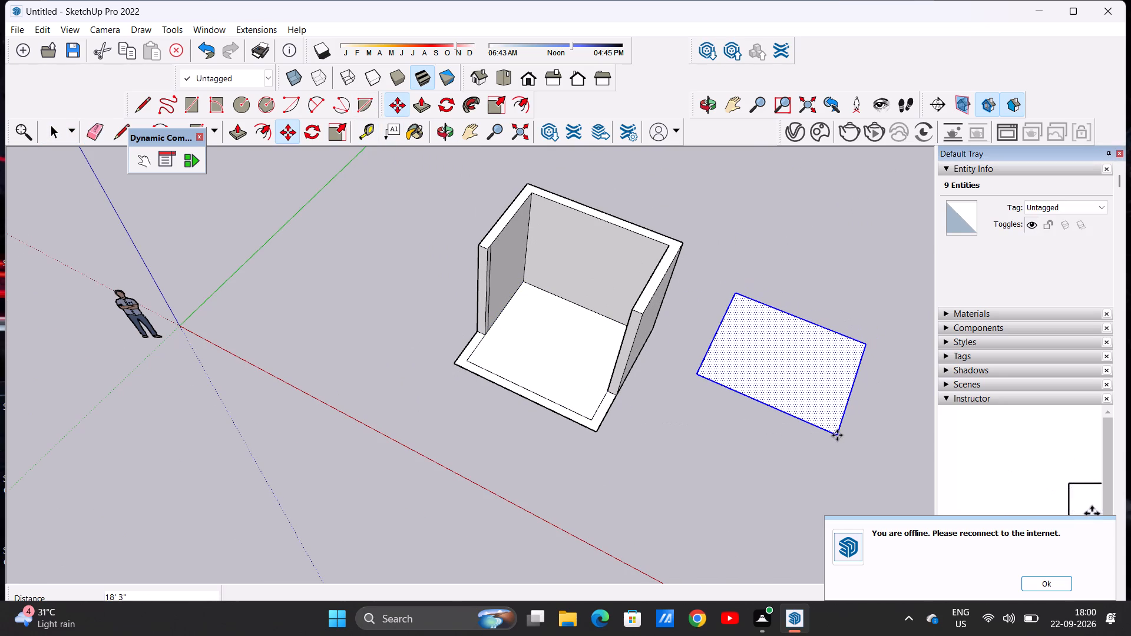
pyautogui.press('space')
pyautogui.click(707, 484)
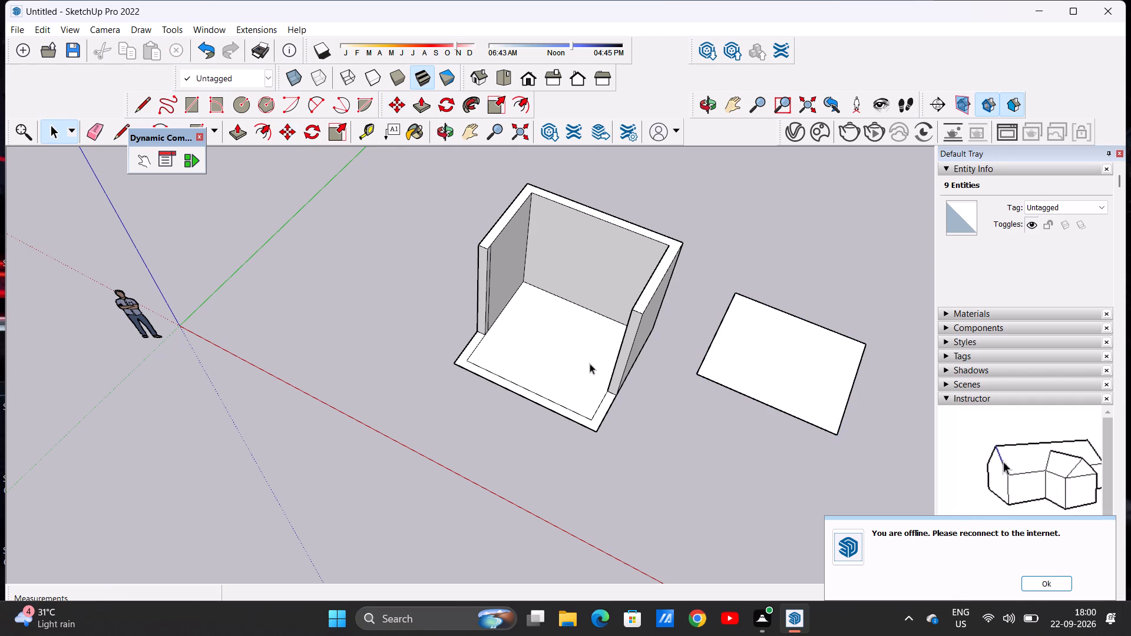
# Draw a line about 10' 11" long across the floor between the inner edge lines at the side walls' front ends.
pyautogui.scroll(-1, 614, 366)
pyautogui.scroll(6, 603, 331)
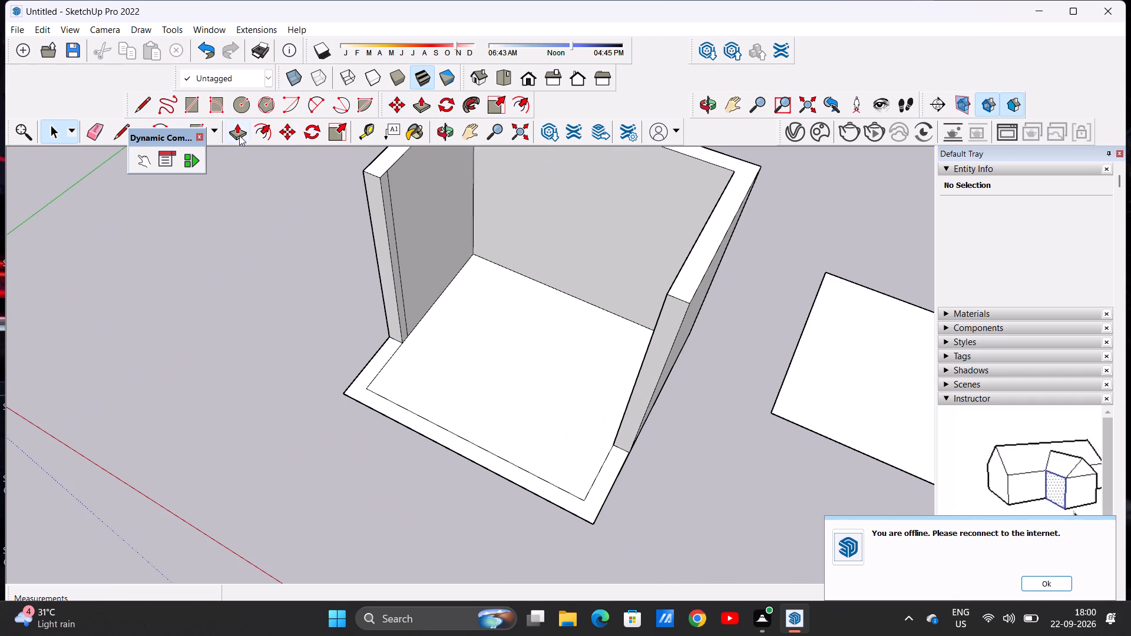
pyautogui.click(135, 110)
pyautogui.scroll(7, 447, 333)
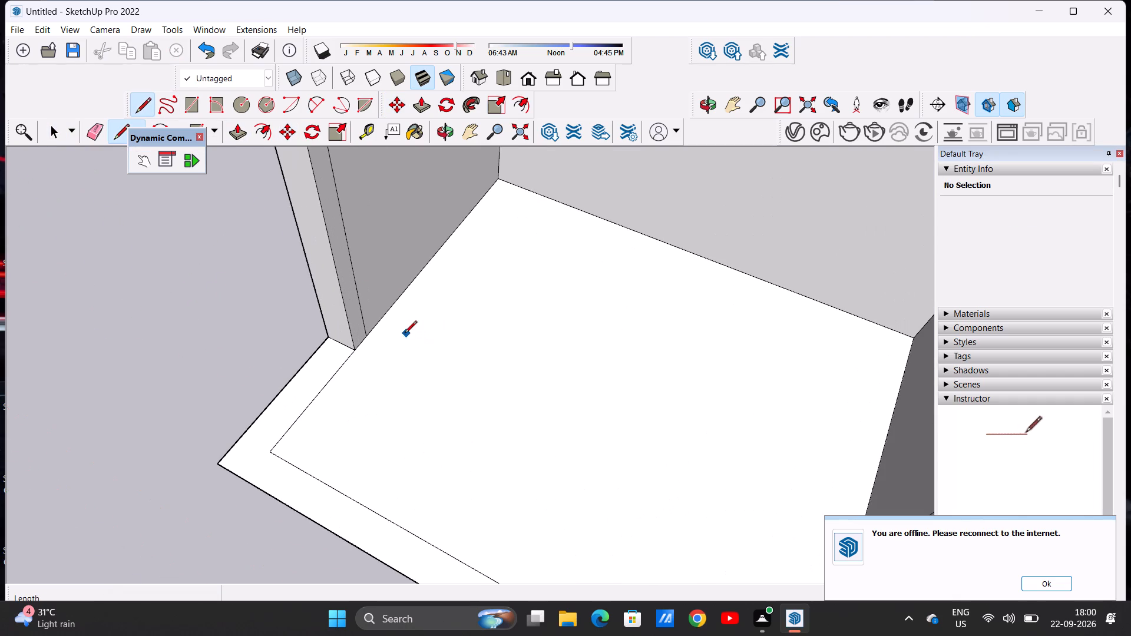
pyautogui.click(371, 334)
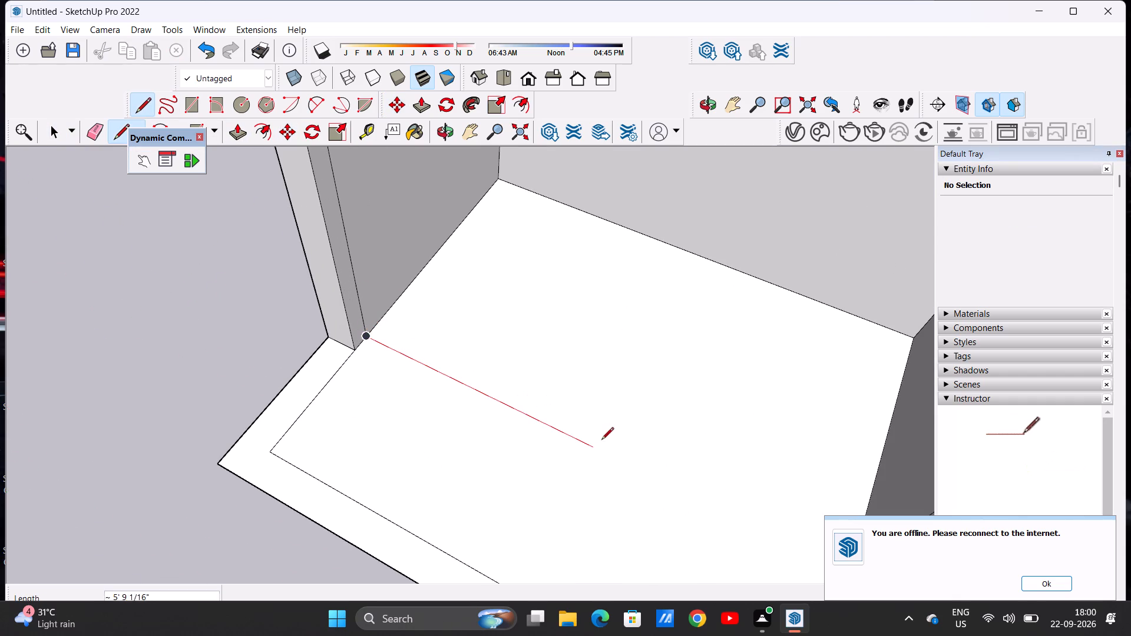
pyautogui.scroll(-6, 598, 430)
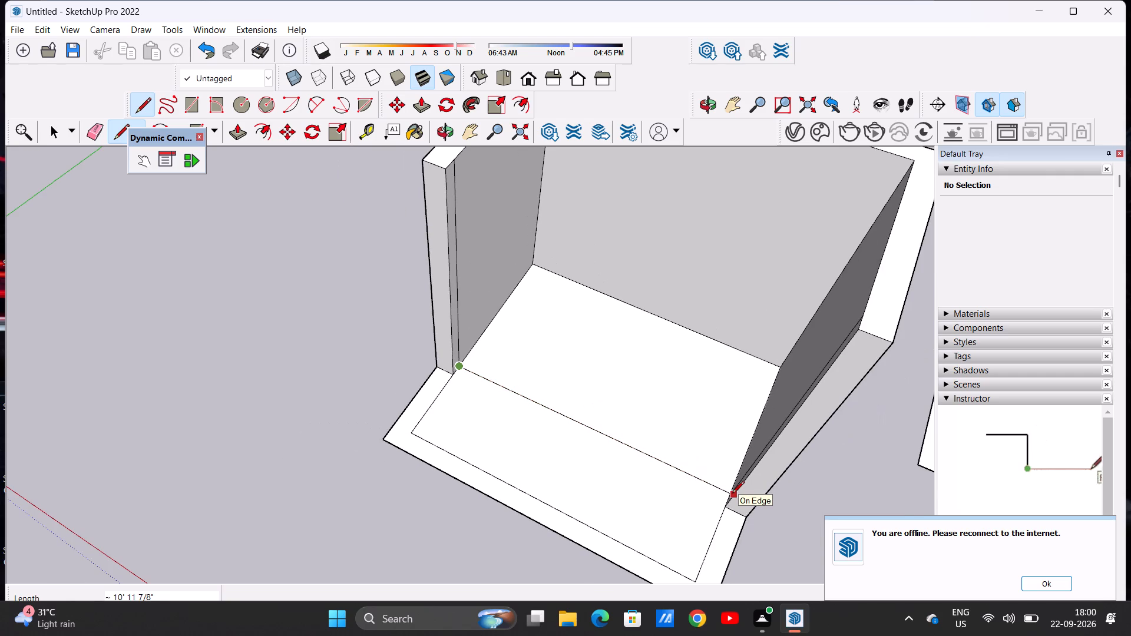
pyautogui.scroll(7, 731, 493)
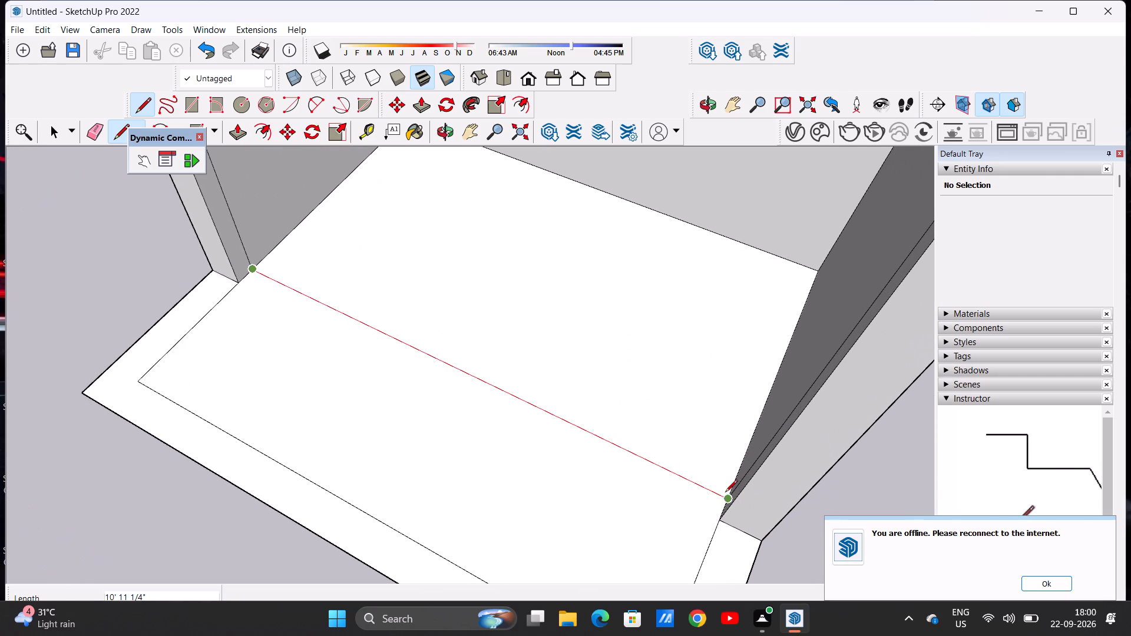
pyautogui.scroll(2, 726, 494)
pyautogui.scroll(-1, 726, 494)
pyautogui.scroll(11, 726, 494)
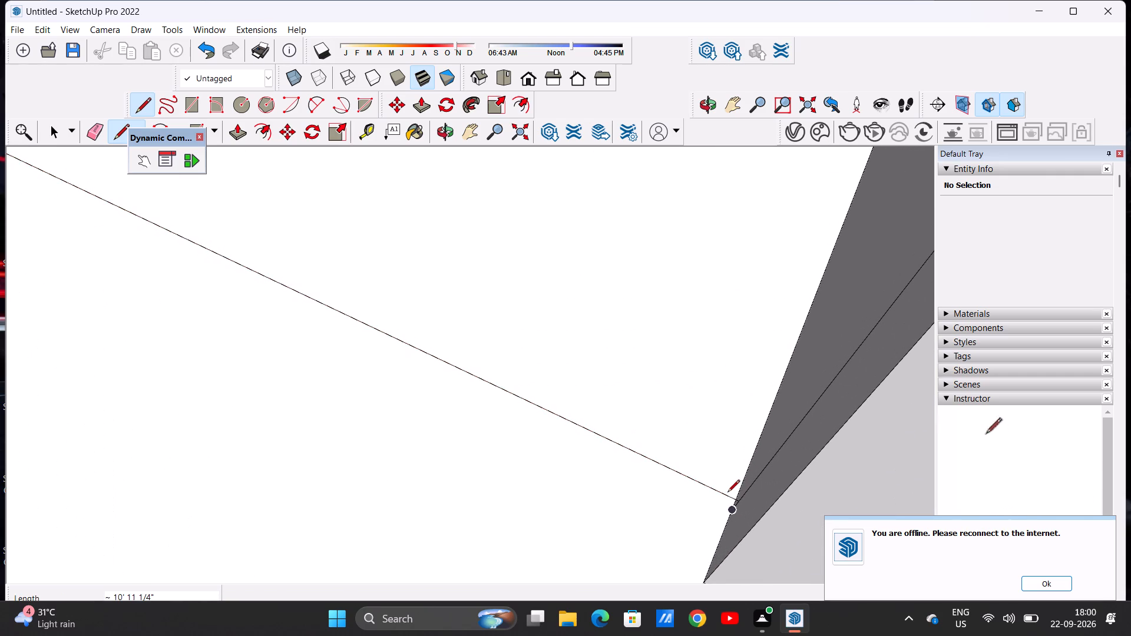
pyautogui.click(730, 503)
# Draw a second line across the floor between the front inner corners of the side walls, parallel to the first.
pyautogui.scroll(-1, 699, 466)
pyautogui.scroll(1, 699, 466)
pyautogui.scroll(-7, 697, 461)
pyautogui.click(695, 514)
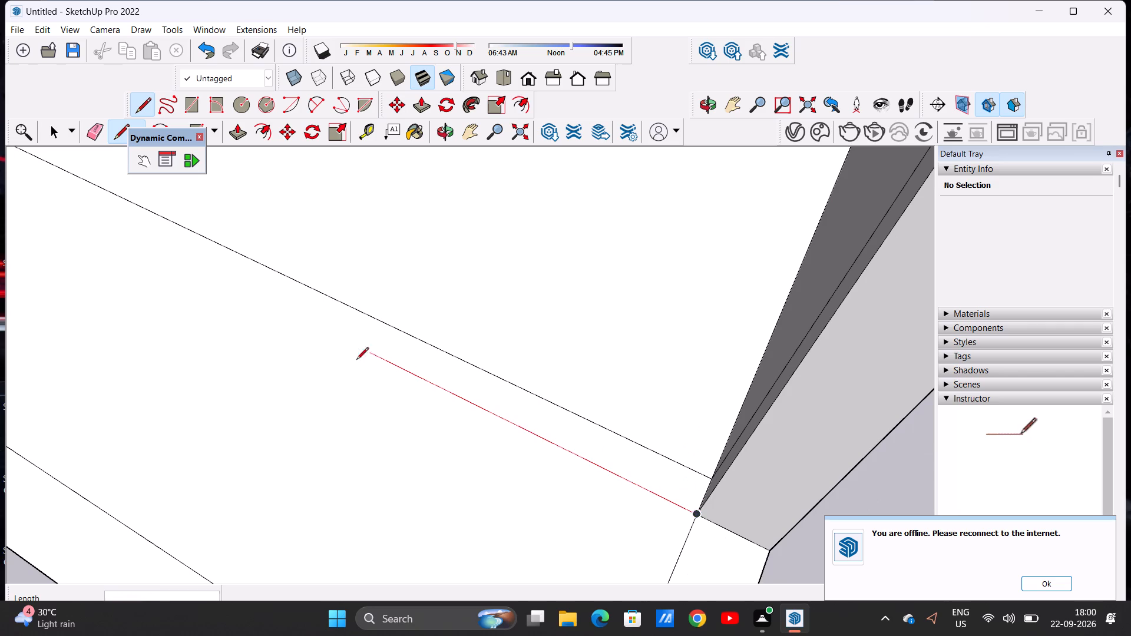
pyautogui.scroll(-2, 124, 226)
pyautogui.scroll(1, 119, 242)
pyautogui.scroll(-6, 119, 242)
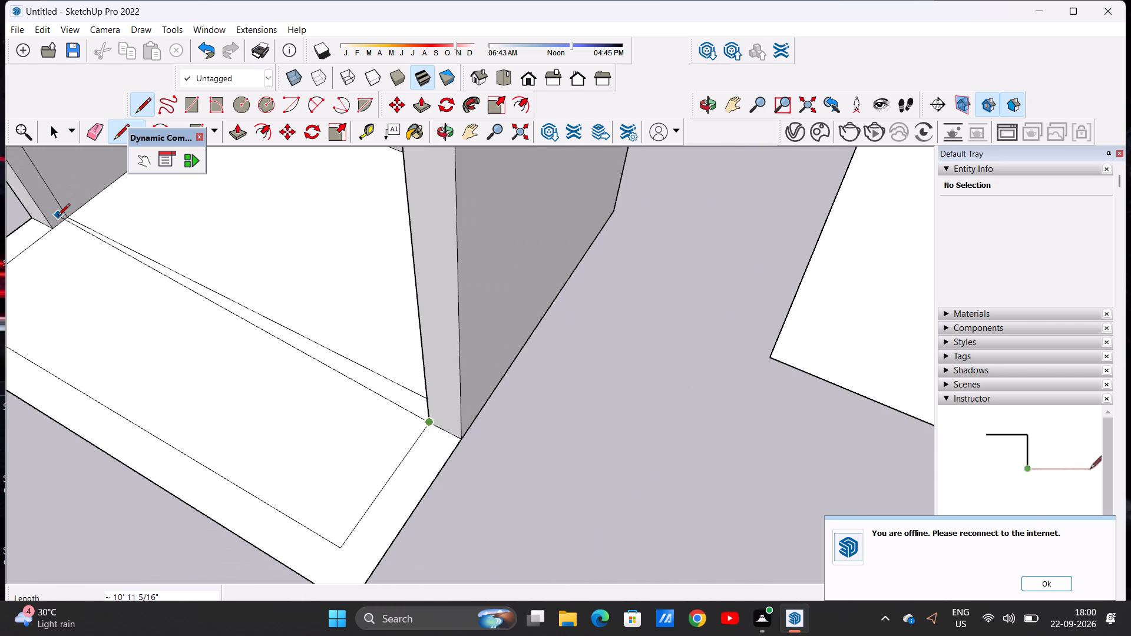
pyautogui.click(57, 225)
pyautogui.press('space')
pyautogui.scroll(-2, 103, 359)
pyautogui.scroll(1, 109, 362)
pyautogui.scroll(-2, 111, 359)
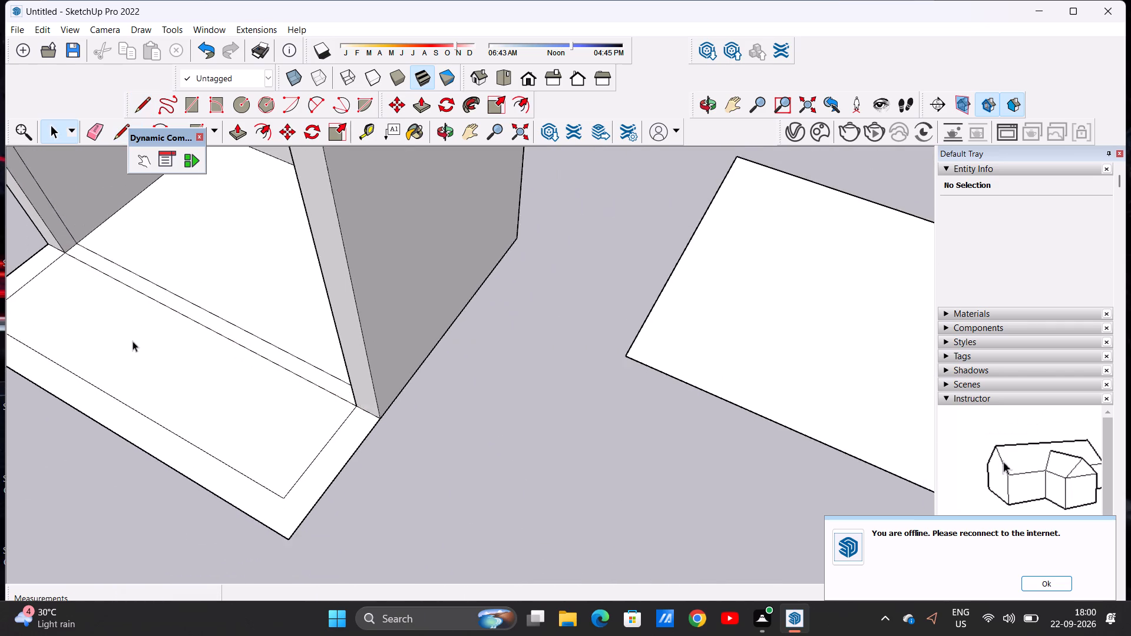
# Push/Pull the narrow floor strip between the two parallel lines up 10' to form the front wall.
pyautogui.scroll(-2, 133, 341)
pyautogui.scroll(1, 191, 250)
pyautogui.scroll(-5, 201, 247)
pyautogui.moveTo(188, 313); pyautogui.dragTo(372, 305, button='middle')
pyautogui.scroll(-3, 368, 278)
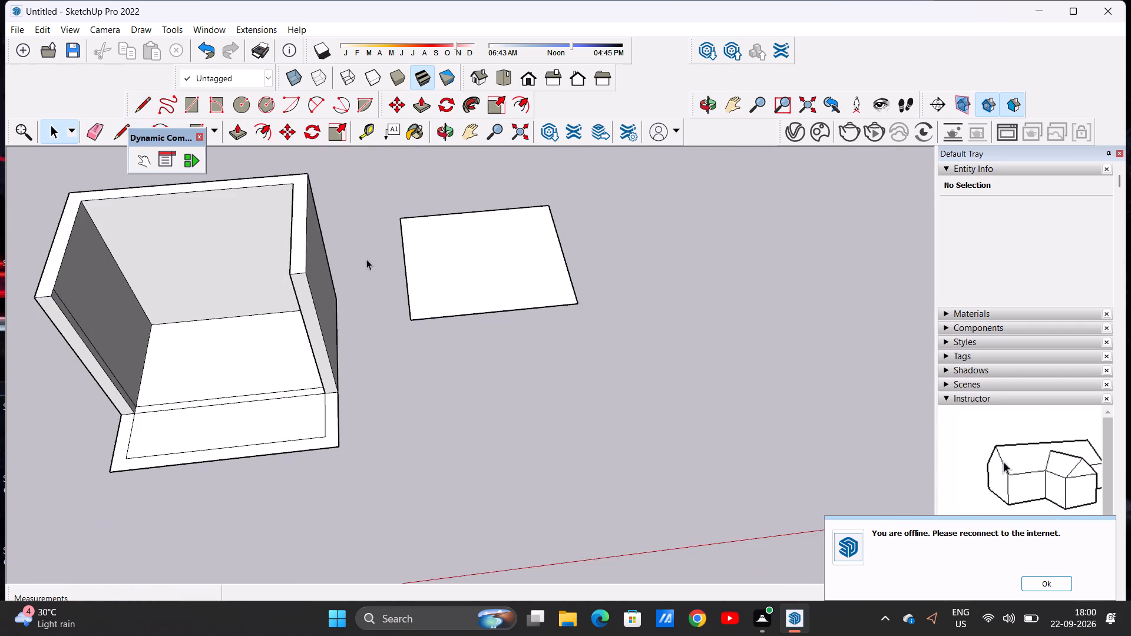
pyautogui.scroll(-3, 366, 259)
pyautogui.click(234, 137)
pyautogui.scroll(1, 347, 357)
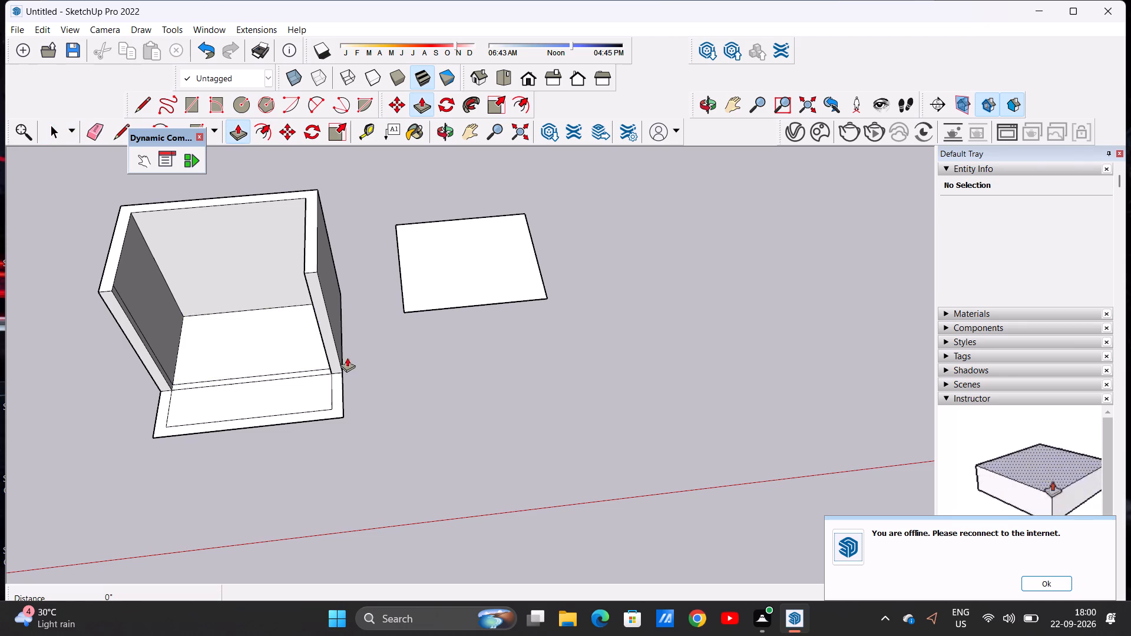
pyautogui.scroll(10, 347, 357)
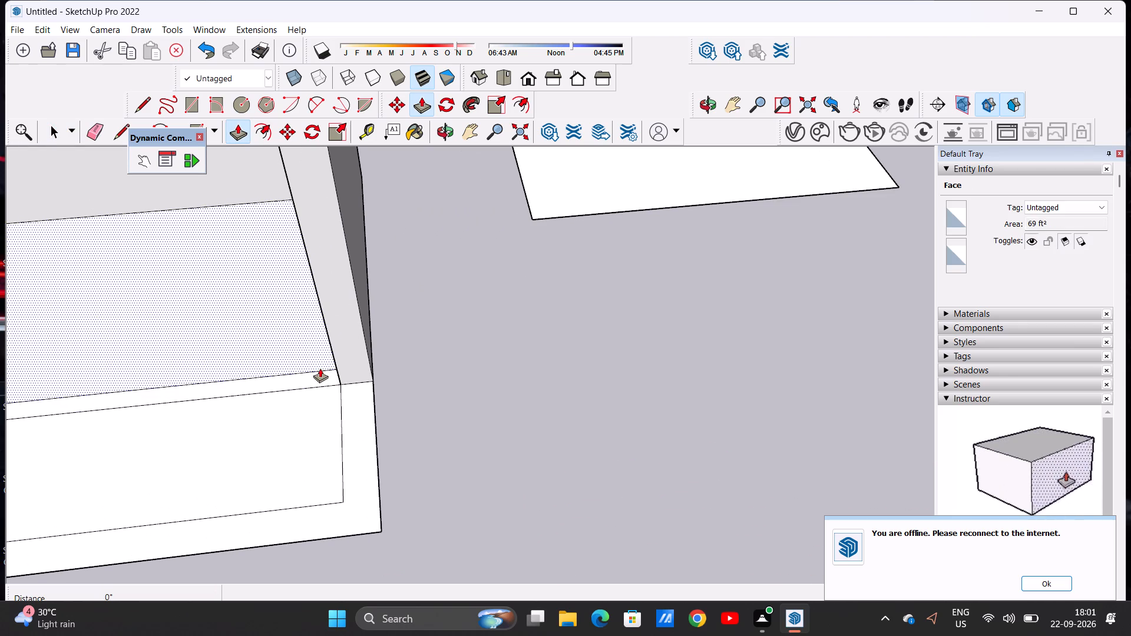
pyautogui.click(326, 377)
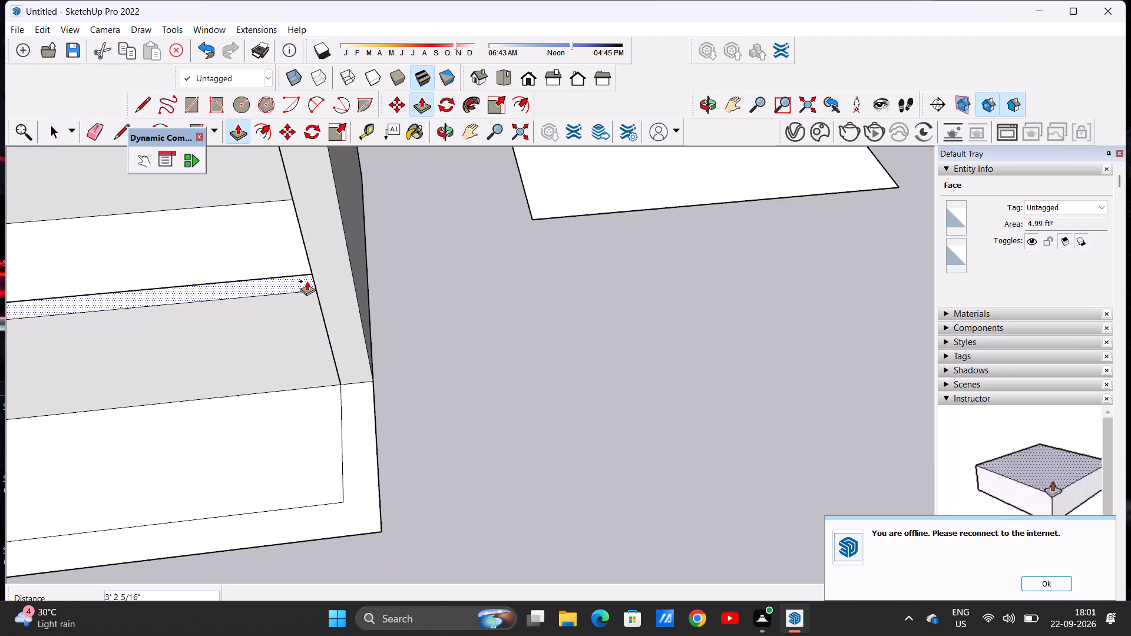
pyautogui.write("10'")
pyautogui.press('Return')
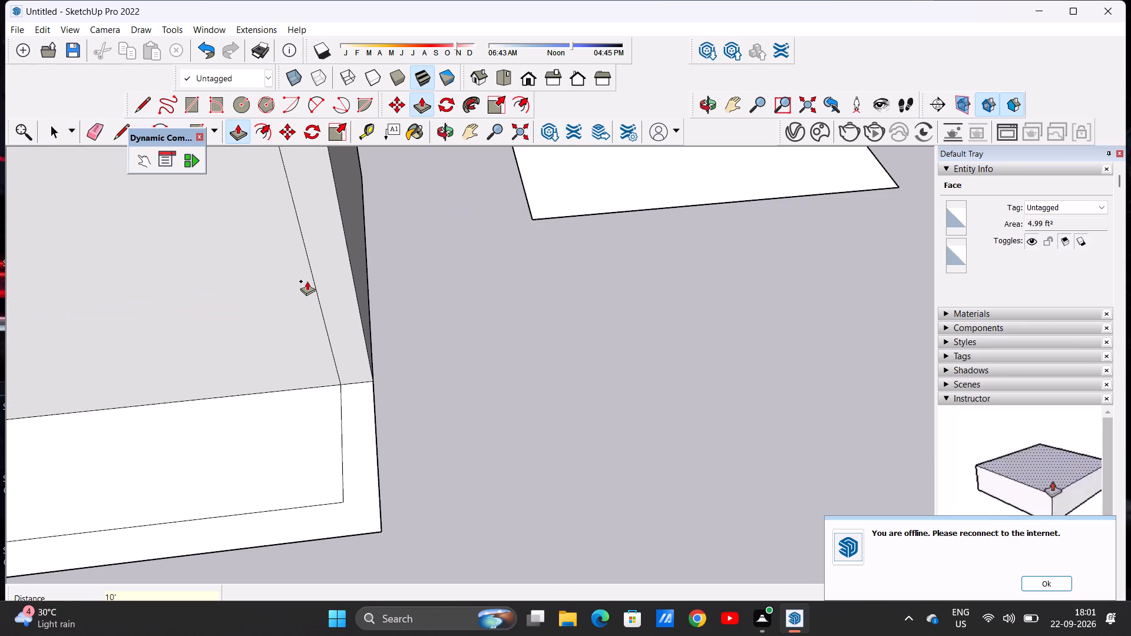
pyautogui.scroll(-15, 336, 317)
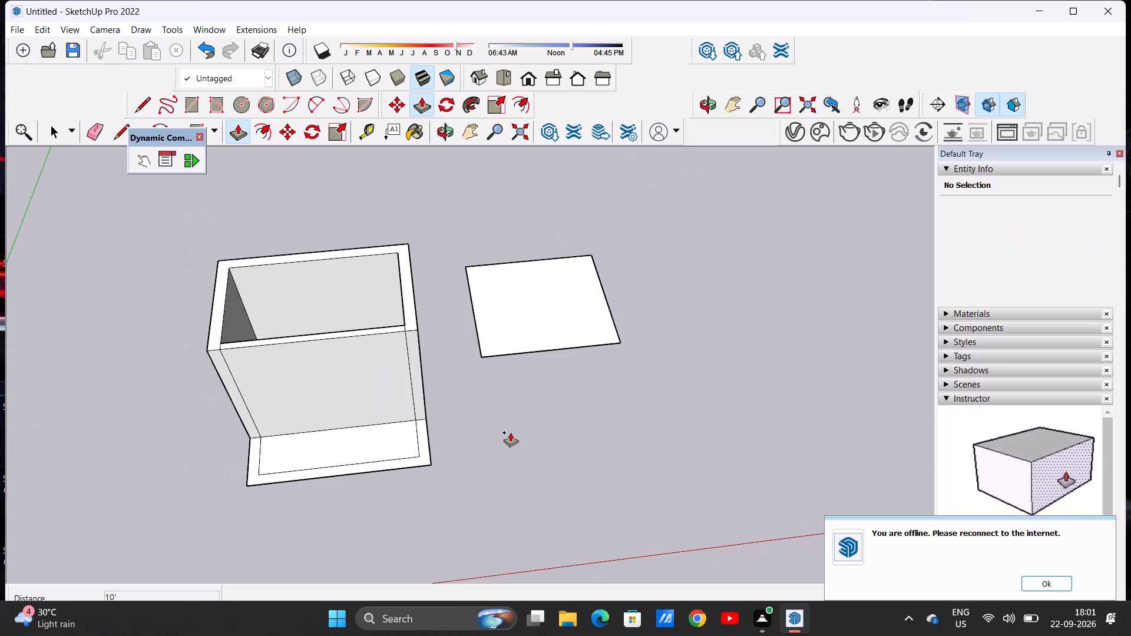
pyautogui.press('space')
# Draw a door rectangle about 4' 5" wide and 8' 3" high on the front wall, starting from its base edge.
pyautogui.middleClick(422, 469)
pyautogui.moveTo(422, 461); pyautogui.dragTo(422, 286, button='middle')
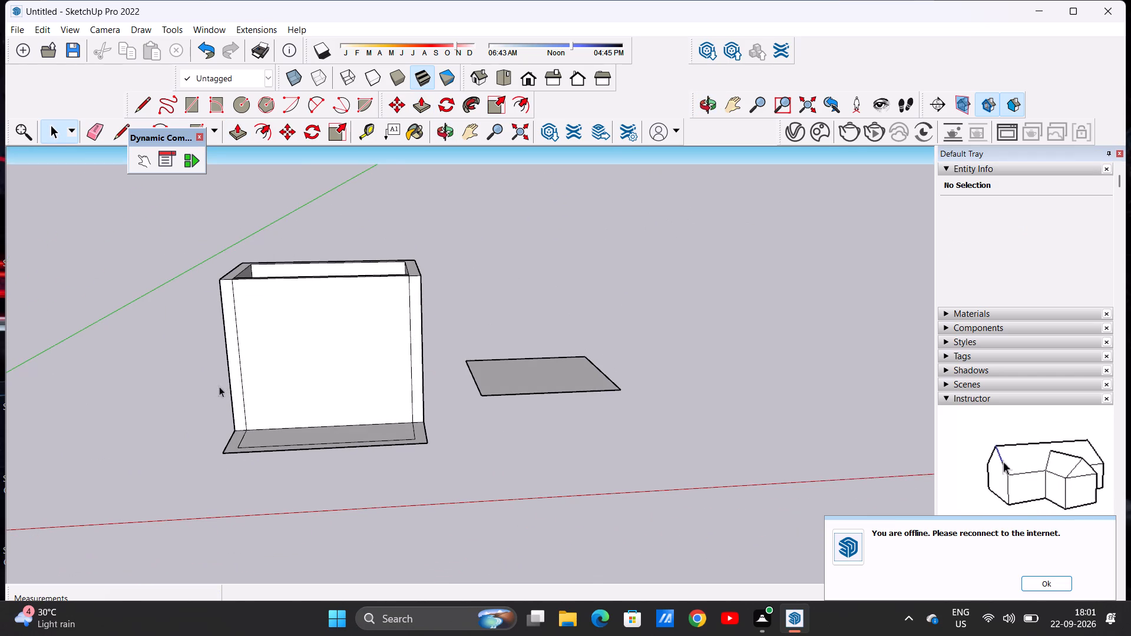
pyautogui.scroll(-1, 226, 377)
pyautogui.scroll(2, 226, 375)
pyautogui.scroll(4, 272, 344)
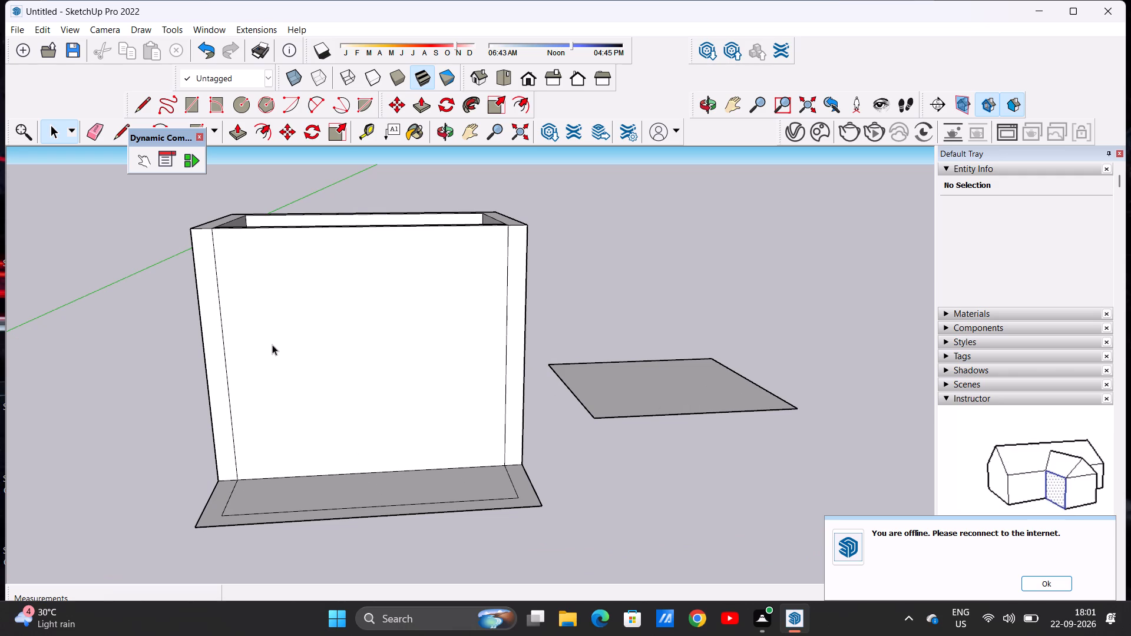
pyautogui.moveTo(383, 351); pyautogui.dragTo(382, 326, button='middle')
pyautogui.middleClick(382, 326)
pyautogui.middleClick(382, 326)
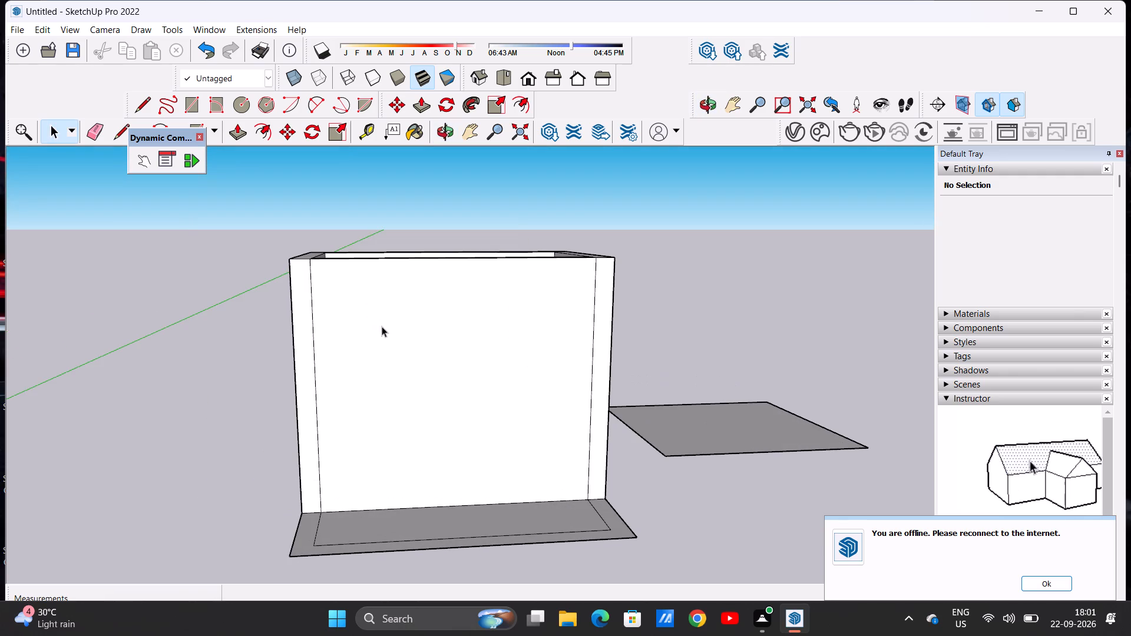
pyautogui.click(194, 106)
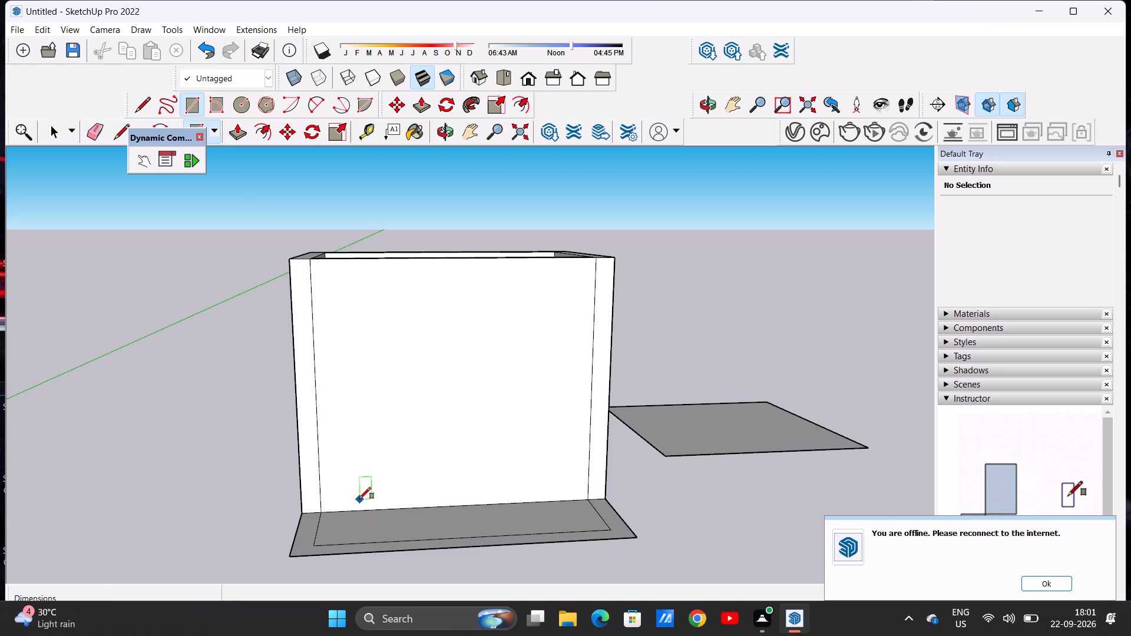
pyautogui.click(367, 508)
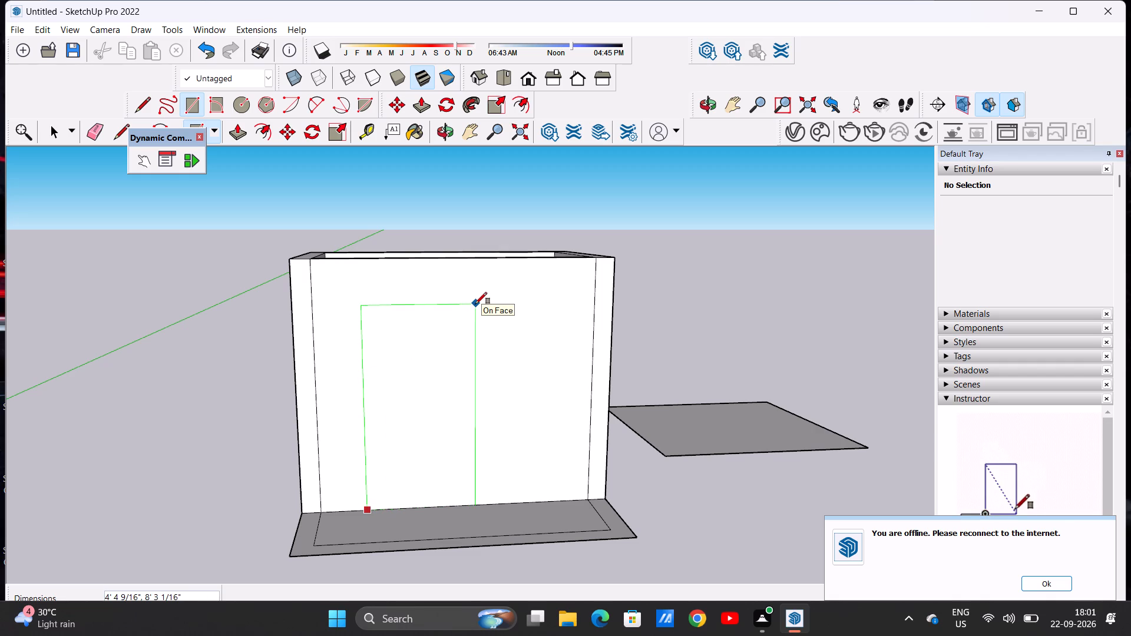
pyautogui.click(475, 304)
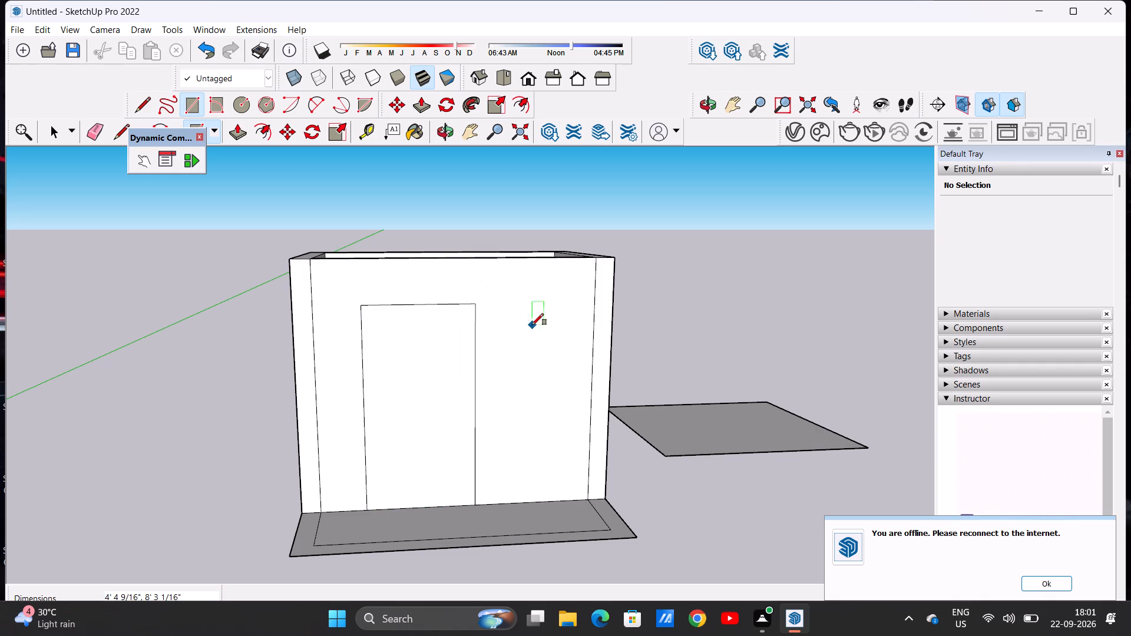
# Draw a window rectangle about 3' 8" wide and 4' 11" high beside the door outline, its top near the door's top.
pyautogui.click(490, 303)
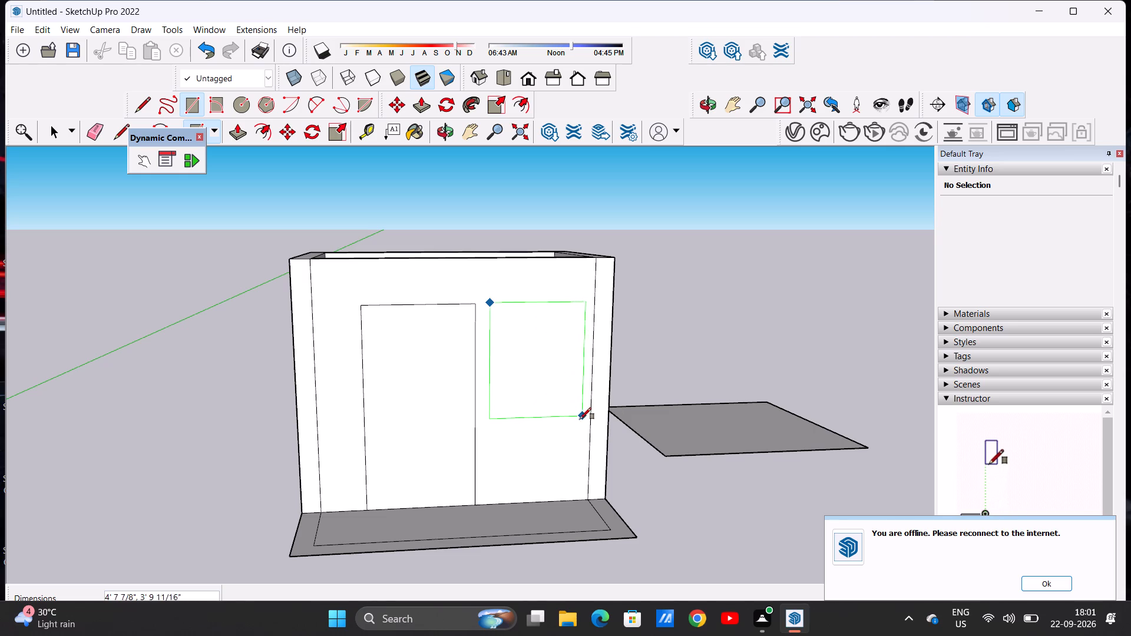
pyautogui.click(579, 422)
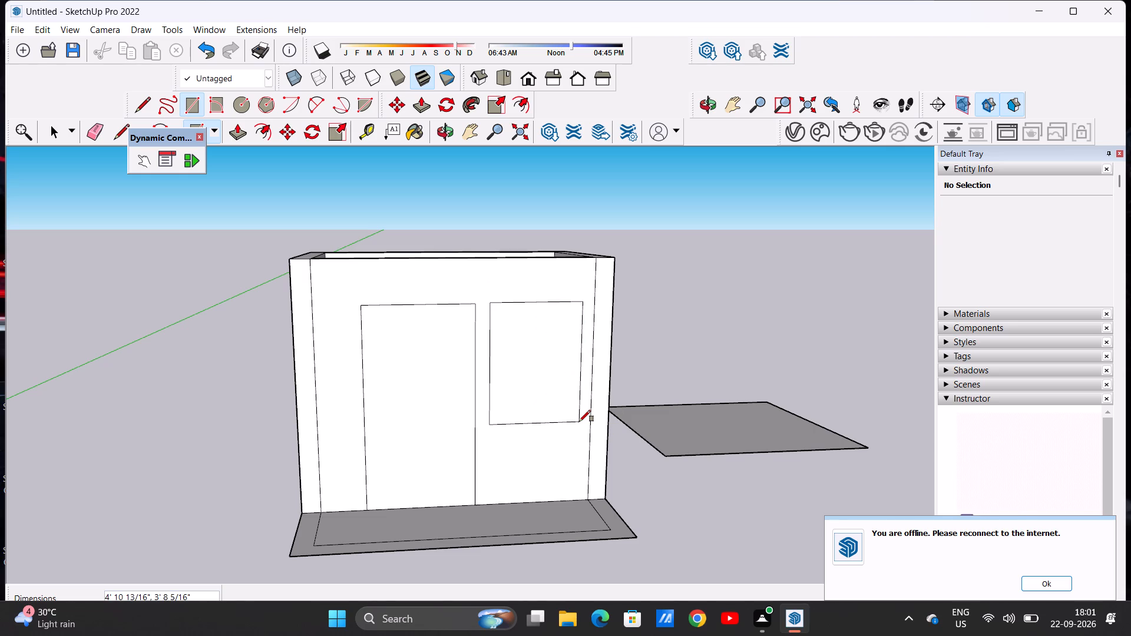
pyautogui.press('space')
# Push/Pull the door outline back through the front wall's full thickness to open the doorway.
pyautogui.scroll(-6, 579, 421)
pyautogui.scroll(3, 642, 412)
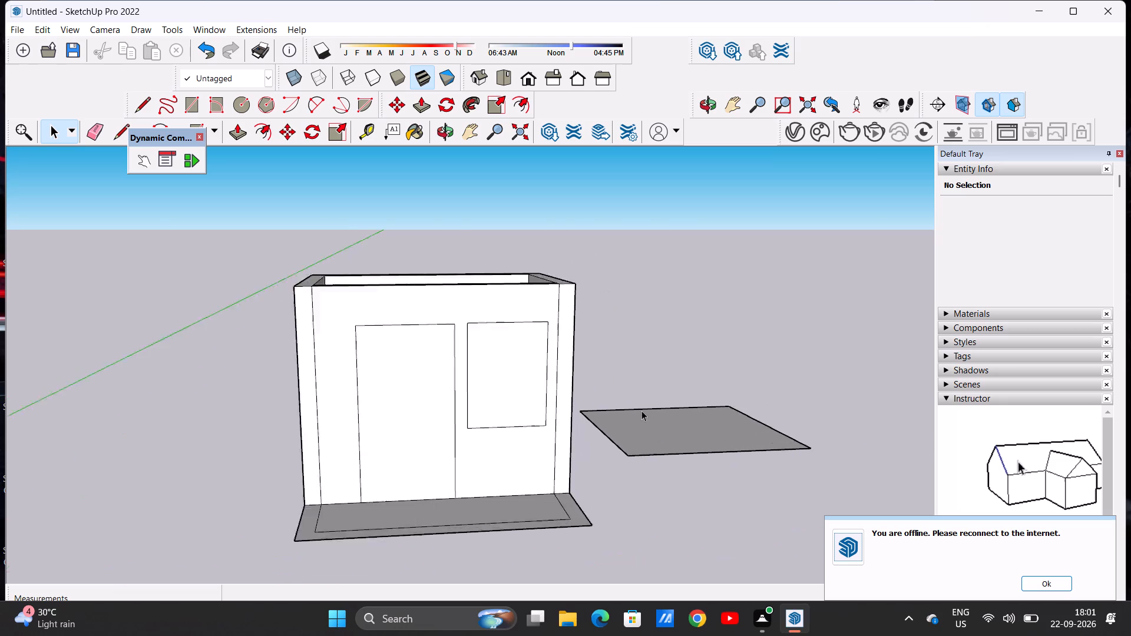
pyautogui.scroll(2, 641, 410)
pyautogui.scroll(-2, 568, 395)
pyautogui.middleClick(563, 433)
pyautogui.middleClick(563, 433)
pyautogui.middleClick(410, 478)
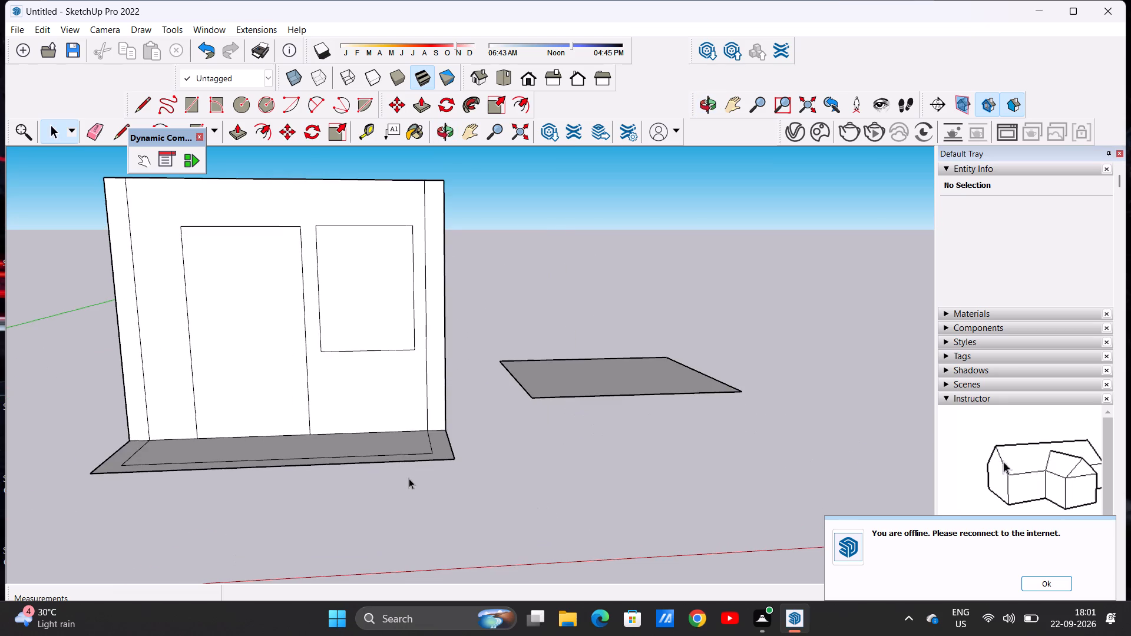
pyautogui.scroll(-1, 408, 479)
pyautogui.scroll(1, 408, 479)
pyautogui.scroll(-7, 408, 479)
pyautogui.moveTo(424, 293); pyautogui.dragTo(316, 396, button='middle')
pyautogui.middleClick(313, 397)
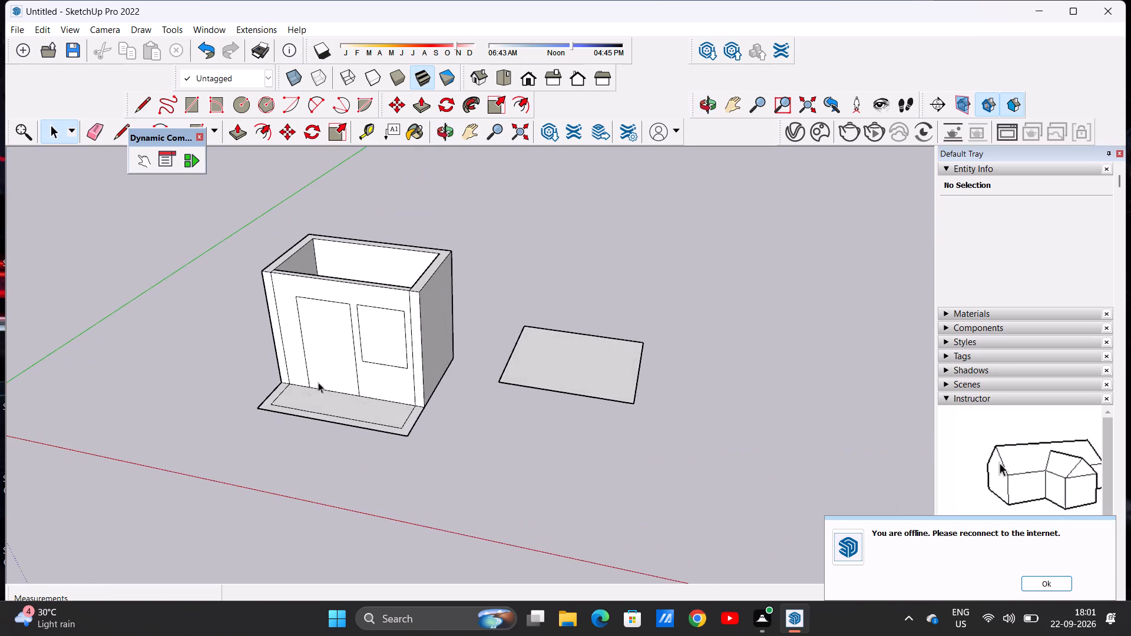
pyautogui.scroll(8, 342, 340)
pyautogui.scroll(-6, 378, 345)
pyautogui.middleClick(364, 359)
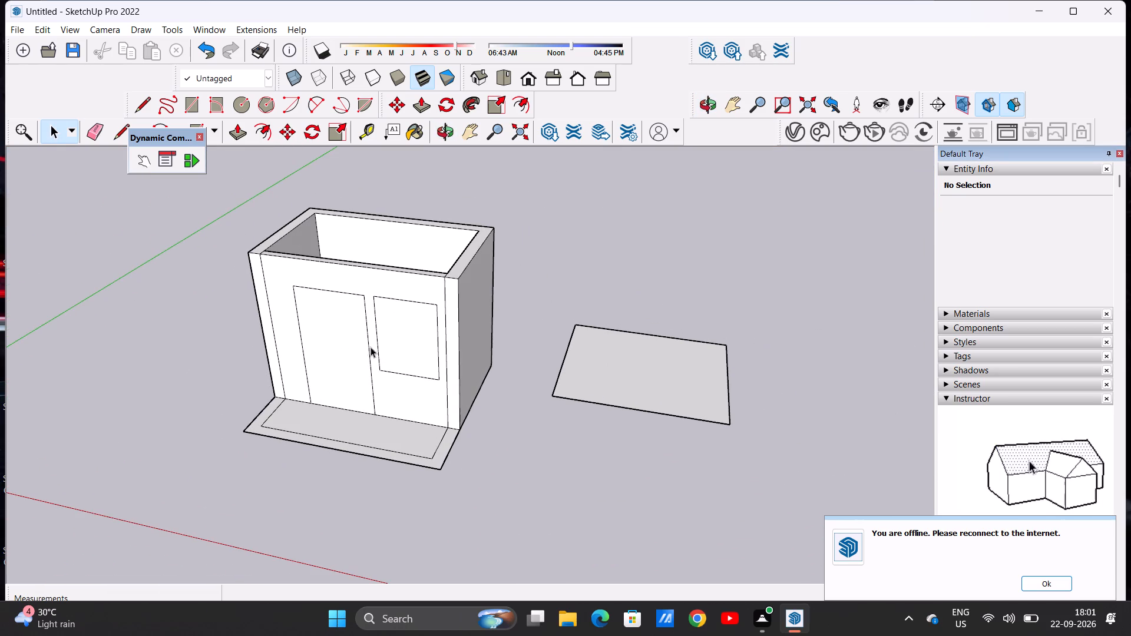
pyautogui.middleClick(372, 339)
pyautogui.moveTo(464, 294); pyautogui.dragTo(412, 355, button='middle')
pyautogui.middleClick(412, 356)
pyautogui.scroll(7, 312, 318)
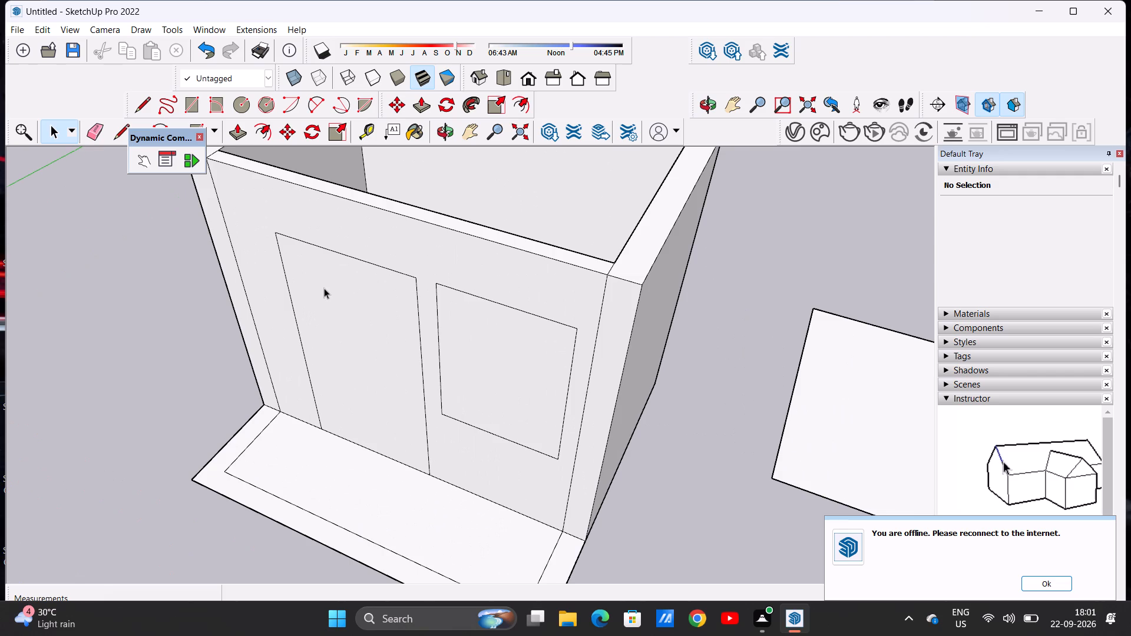
pyautogui.scroll(-2, 324, 288)
pyautogui.click(243, 132)
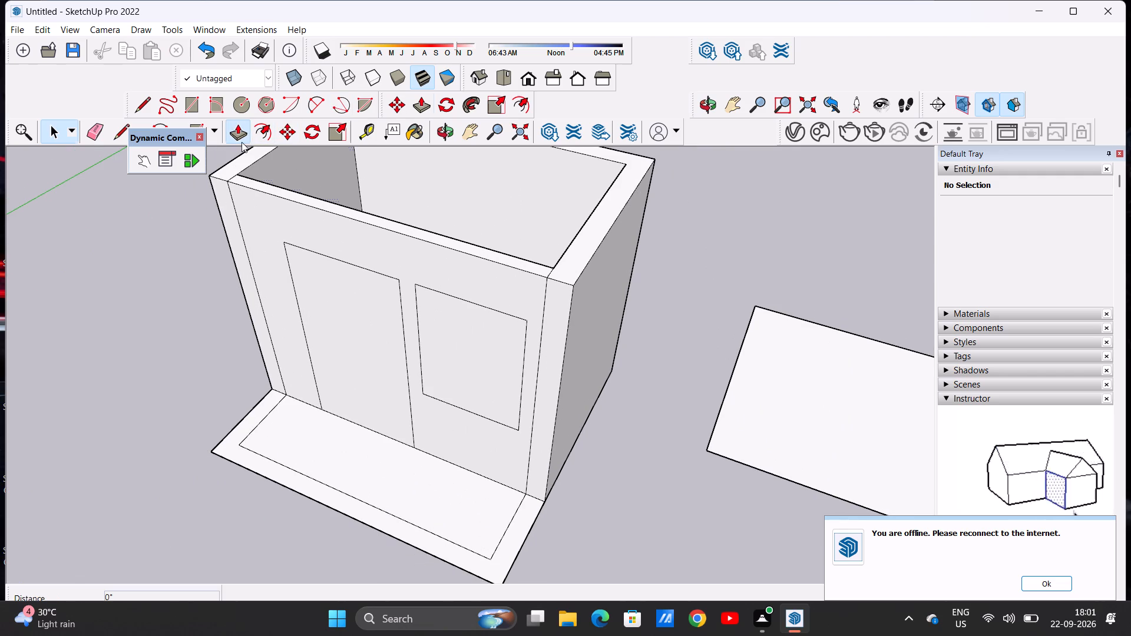
pyautogui.click(361, 303)
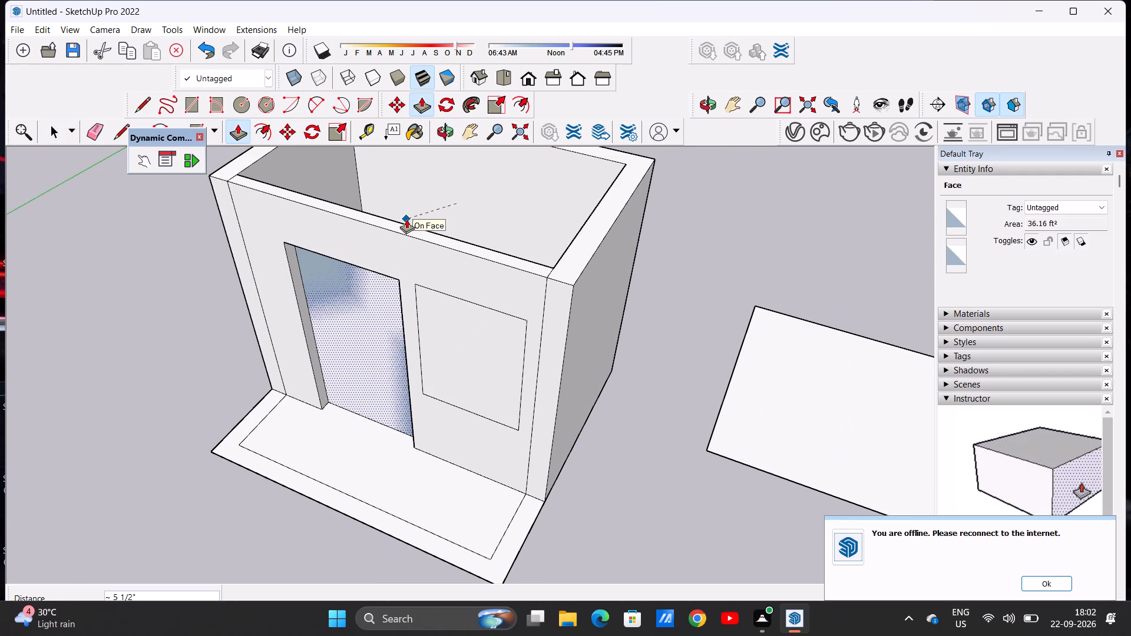
pyautogui.click(399, 227)
# Push/Pull the window outline beside the doorway back through the front wall to cut the window opening.
pyautogui.click(472, 340)
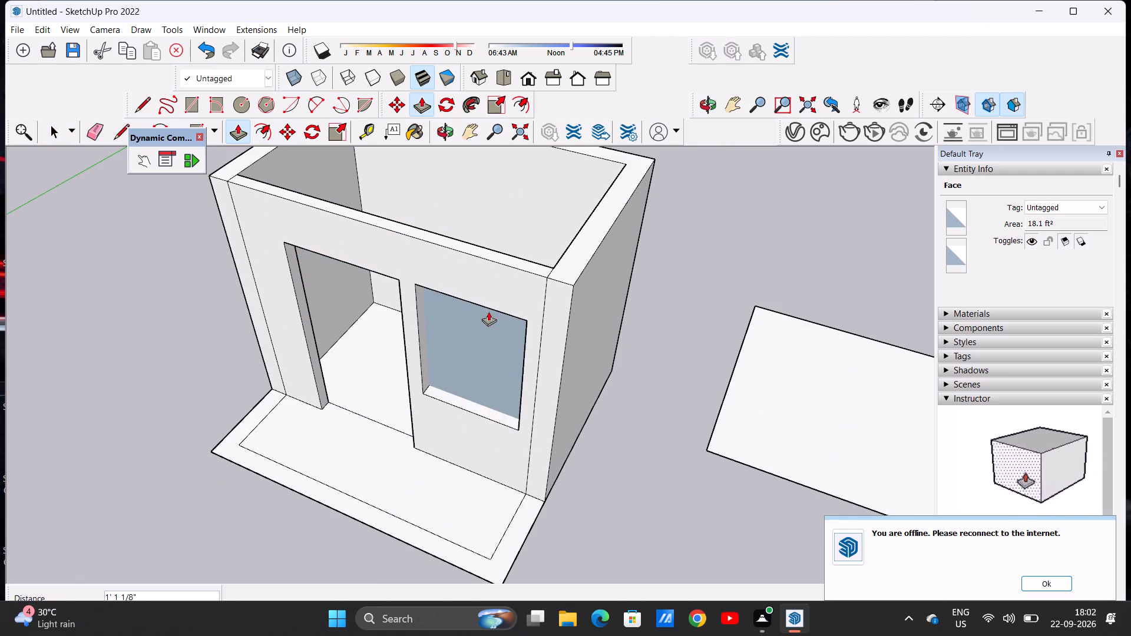
pyautogui.click(517, 258)
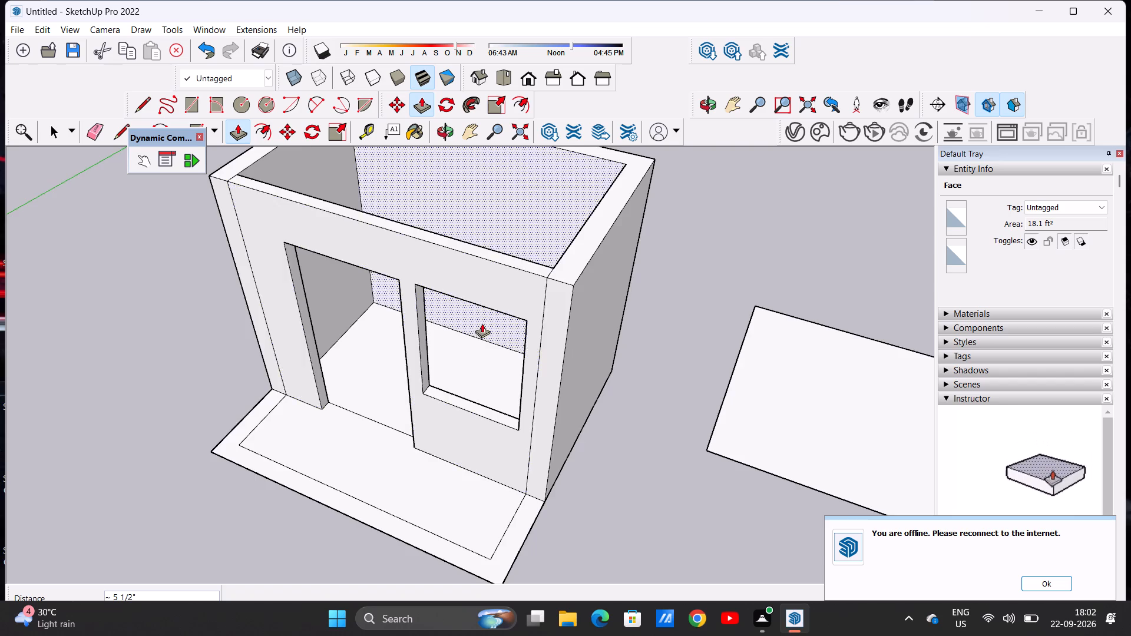
pyautogui.scroll(-5, 482, 323)
pyautogui.press('space')
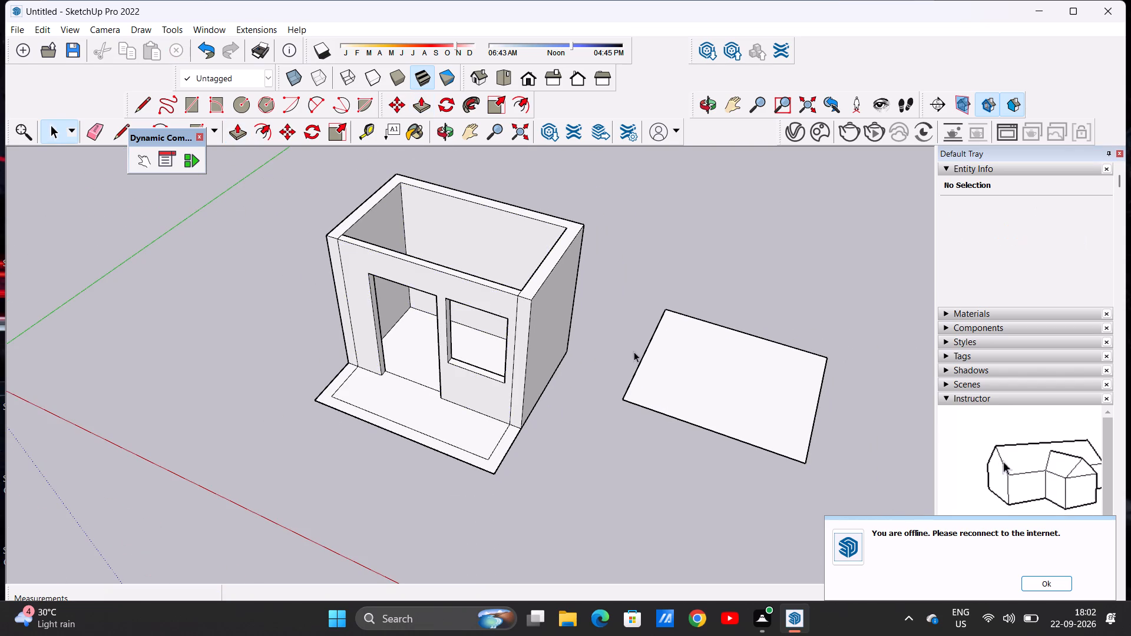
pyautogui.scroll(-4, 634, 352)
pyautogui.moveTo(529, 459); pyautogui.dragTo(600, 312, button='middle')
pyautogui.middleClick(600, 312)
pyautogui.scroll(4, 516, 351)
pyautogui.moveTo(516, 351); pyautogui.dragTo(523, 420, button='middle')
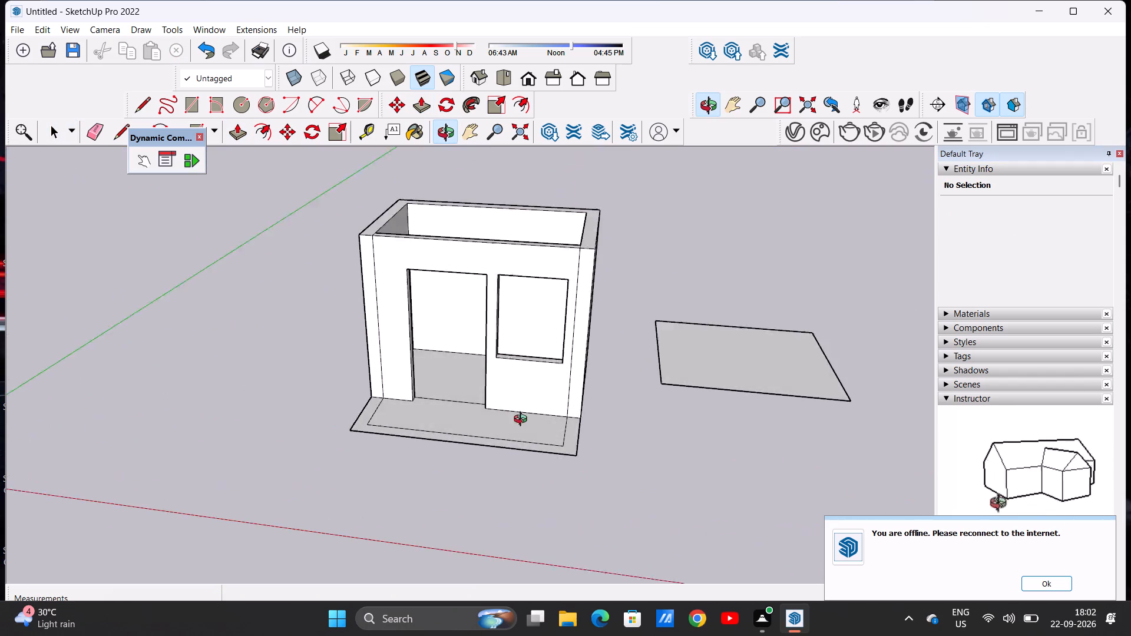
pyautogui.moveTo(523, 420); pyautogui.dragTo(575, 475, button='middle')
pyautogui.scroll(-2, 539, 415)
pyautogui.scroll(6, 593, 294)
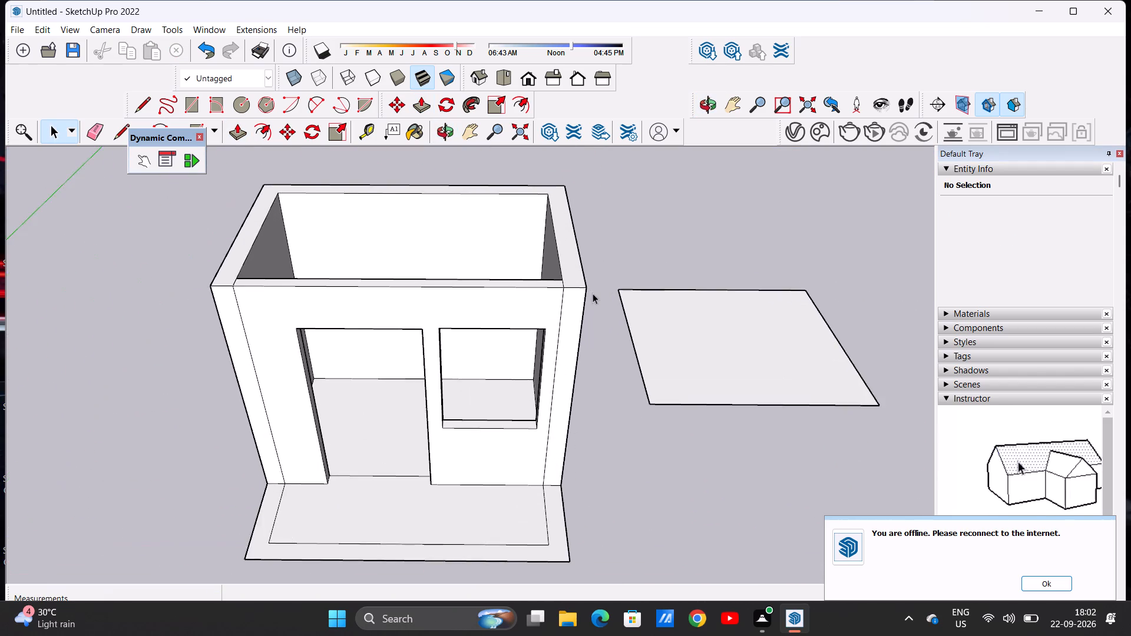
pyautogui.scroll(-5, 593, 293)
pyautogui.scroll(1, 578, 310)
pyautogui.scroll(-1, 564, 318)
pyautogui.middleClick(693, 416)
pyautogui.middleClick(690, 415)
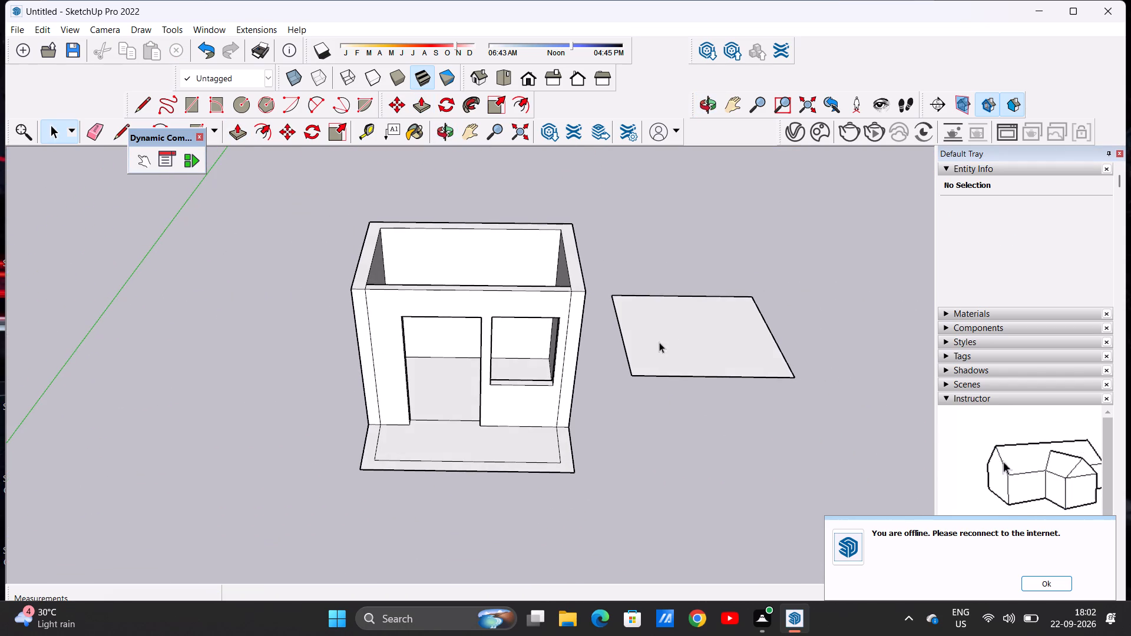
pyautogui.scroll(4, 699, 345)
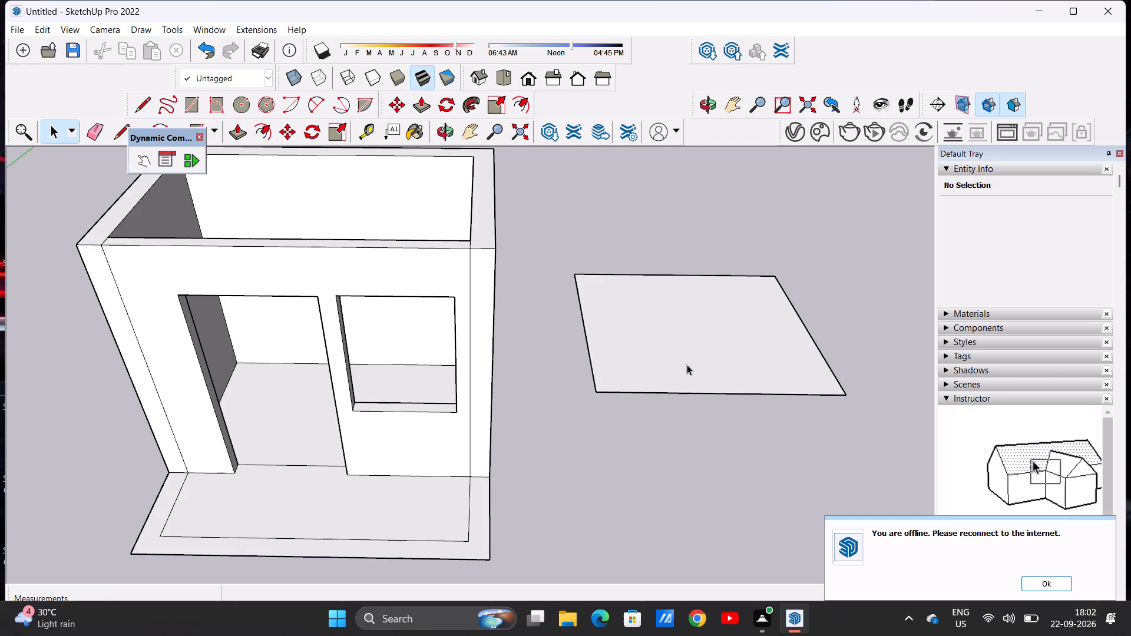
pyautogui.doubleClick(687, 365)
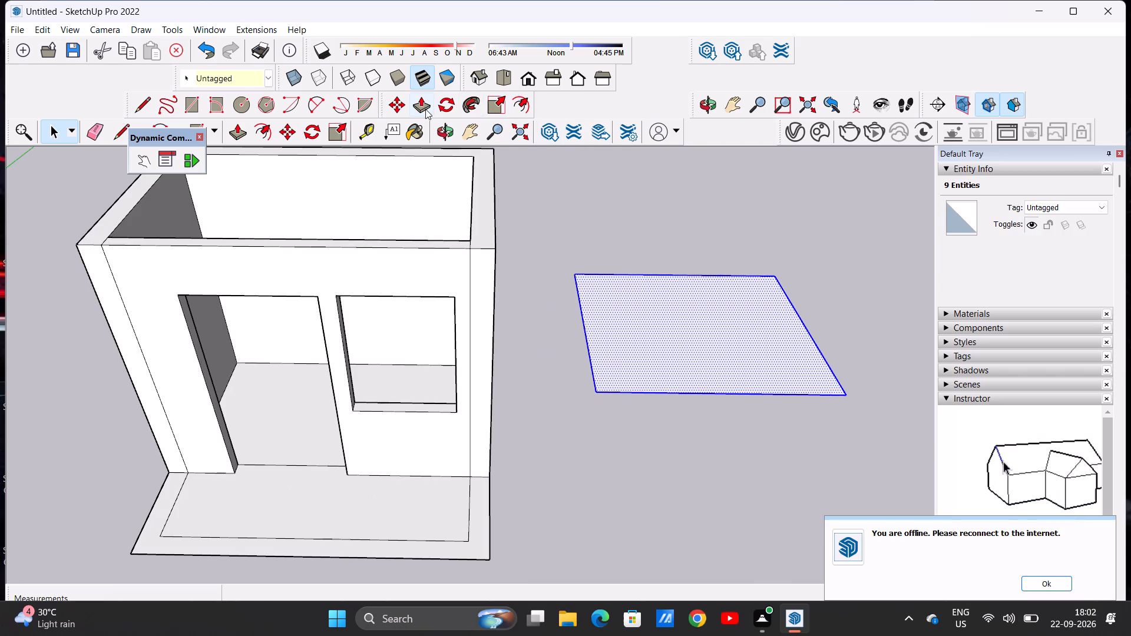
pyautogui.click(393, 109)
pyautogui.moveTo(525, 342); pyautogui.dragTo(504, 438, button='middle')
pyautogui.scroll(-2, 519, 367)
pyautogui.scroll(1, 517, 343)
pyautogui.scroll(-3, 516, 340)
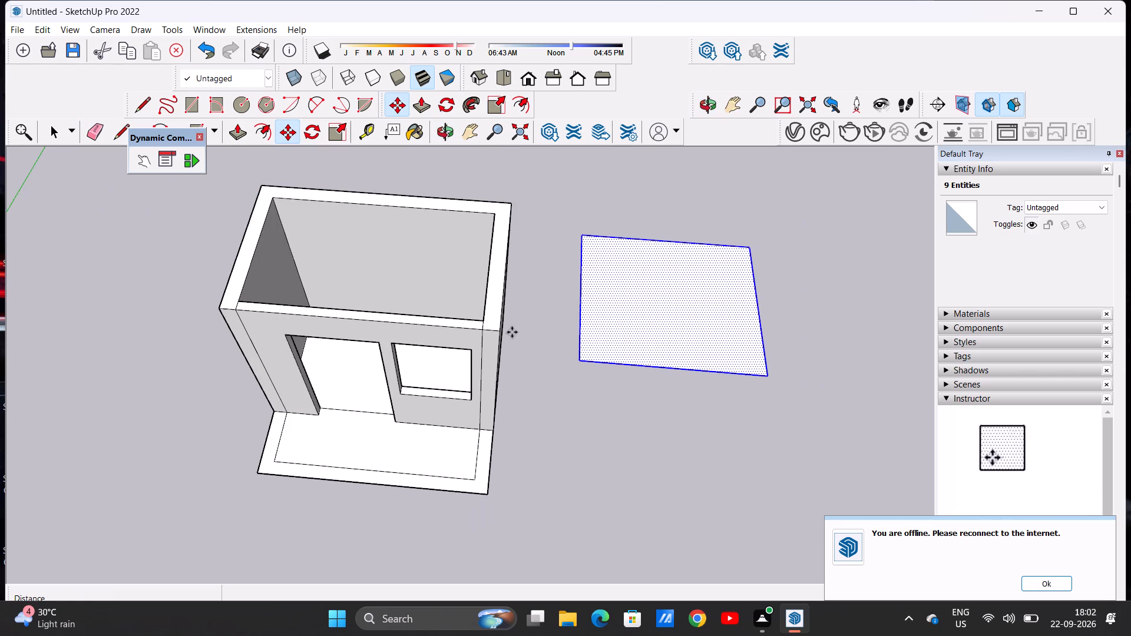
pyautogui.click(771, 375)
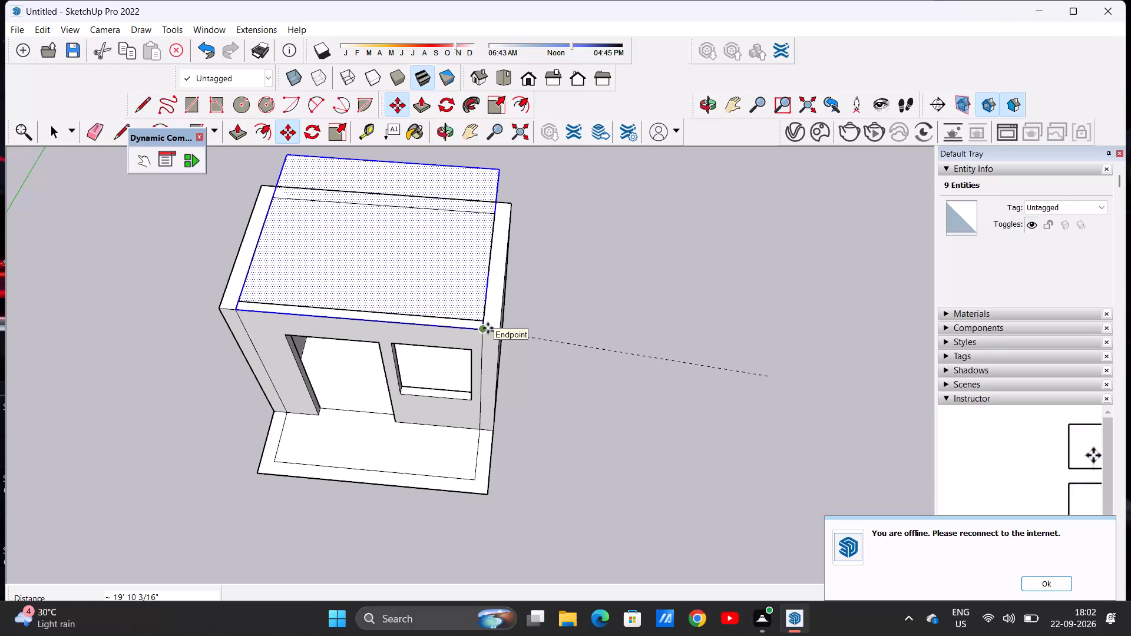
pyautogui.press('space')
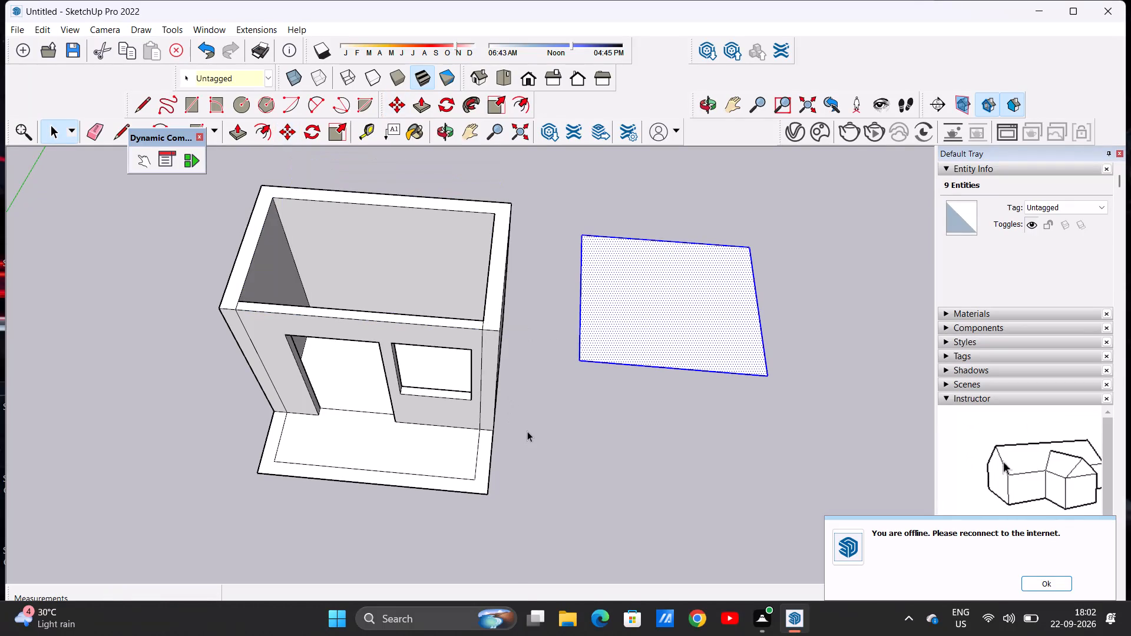
# Draw a 9" line from each front corner of the porch floor's inner outline straight out to the slab's front edge.
pyautogui.scroll(1, 689, 411)
pyautogui.scroll(-6, 689, 411)
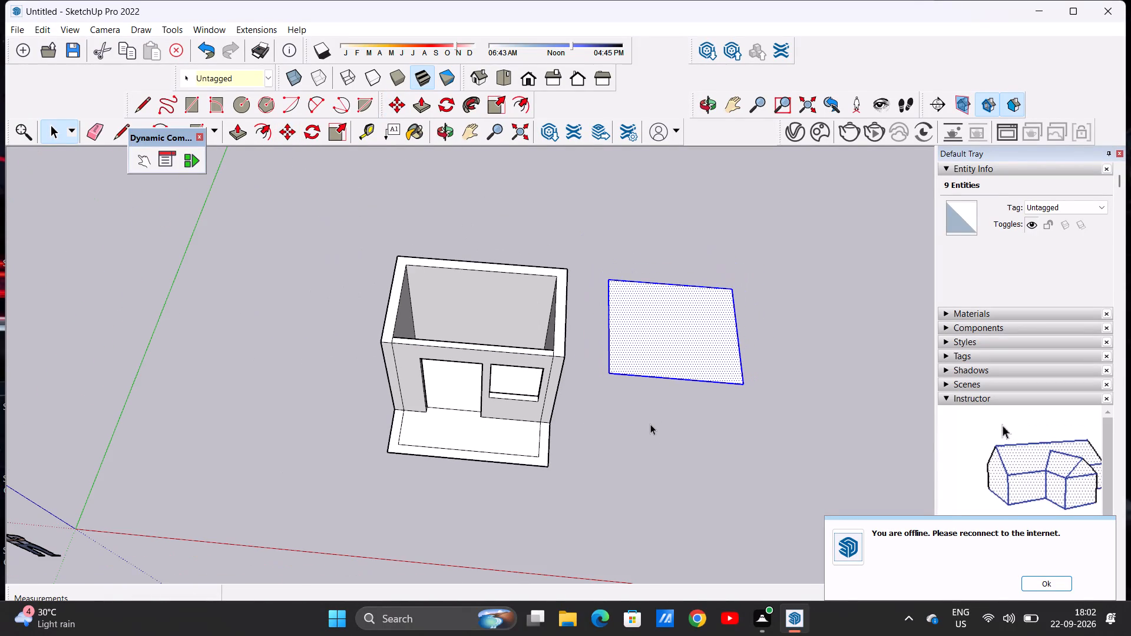
pyautogui.scroll(6, 626, 448)
pyautogui.scroll(-6, 603, 447)
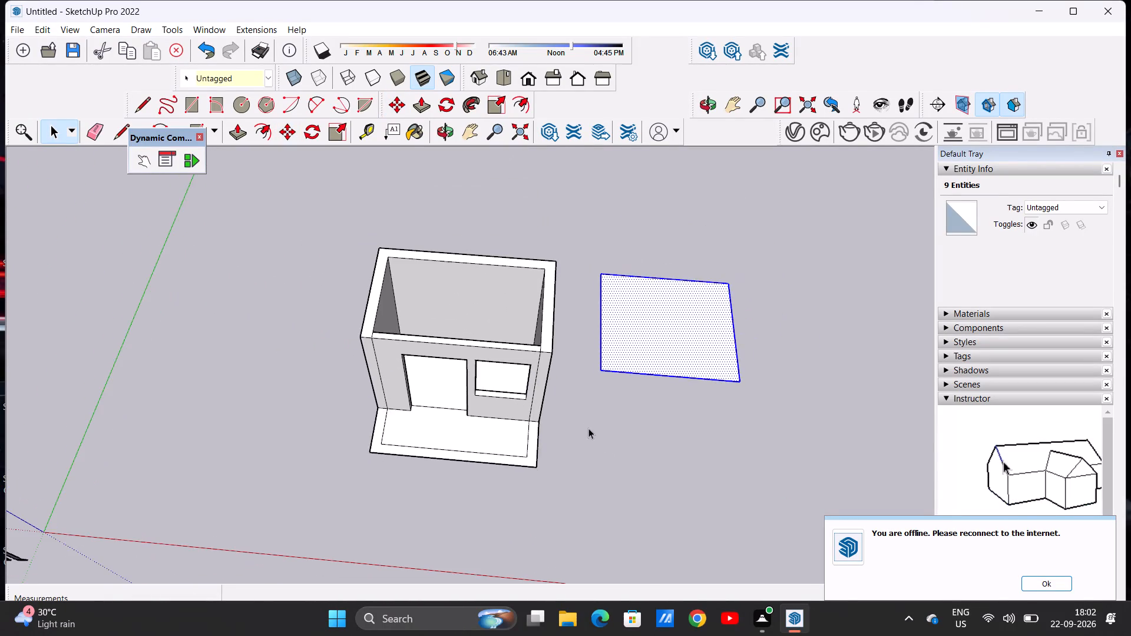
pyautogui.scroll(2, 636, 429)
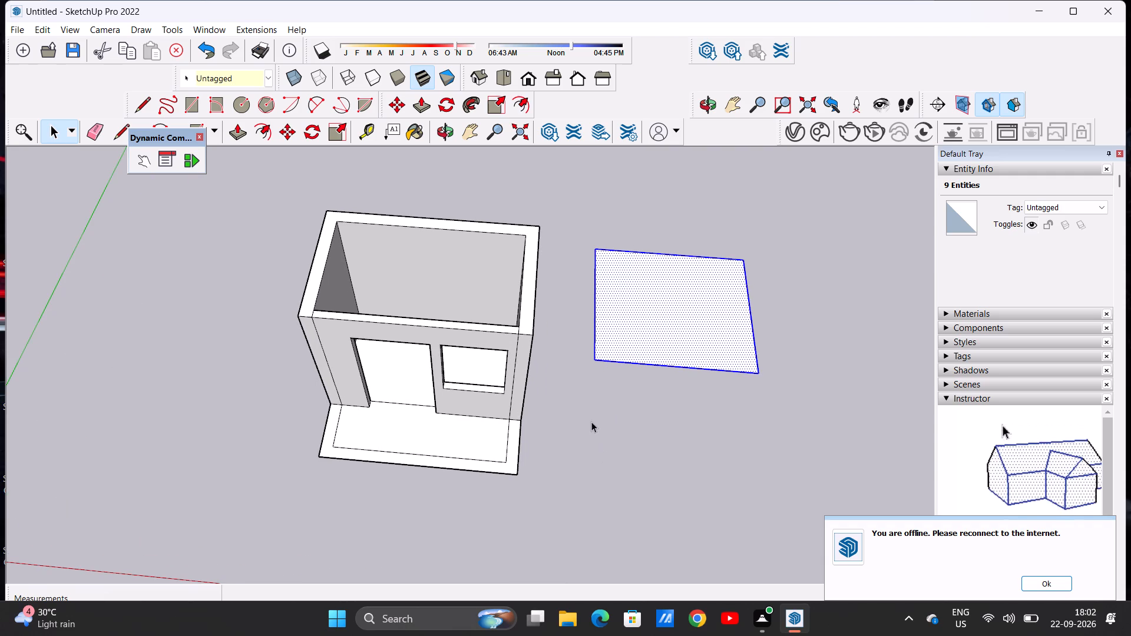
pyautogui.scroll(4, 591, 421)
pyautogui.scroll(-2, 591, 421)
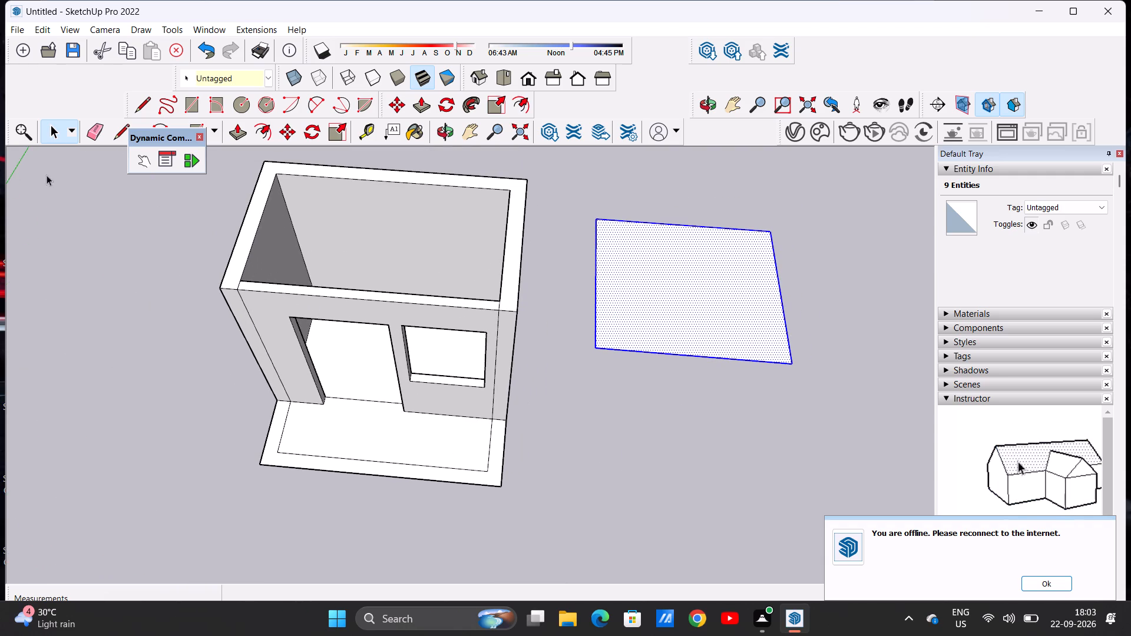
pyautogui.click(145, 103)
pyautogui.scroll(2, 283, 432)
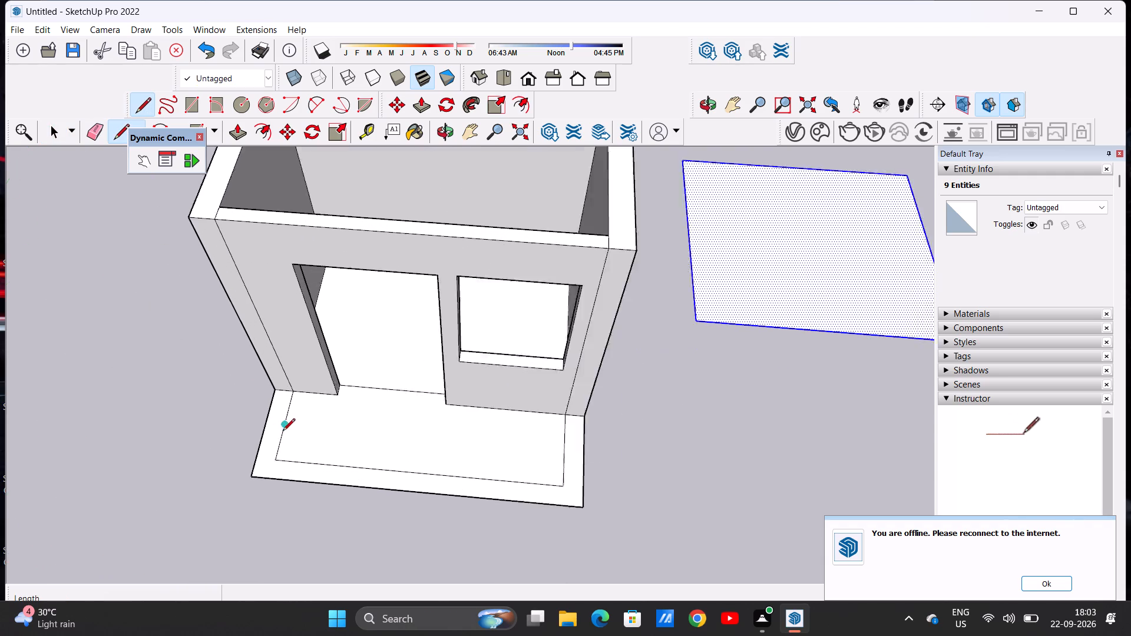
pyautogui.scroll(4, 283, 432)
pyautogui.scroll(-1, 275, 442)
pyautogui.click(277, 462)
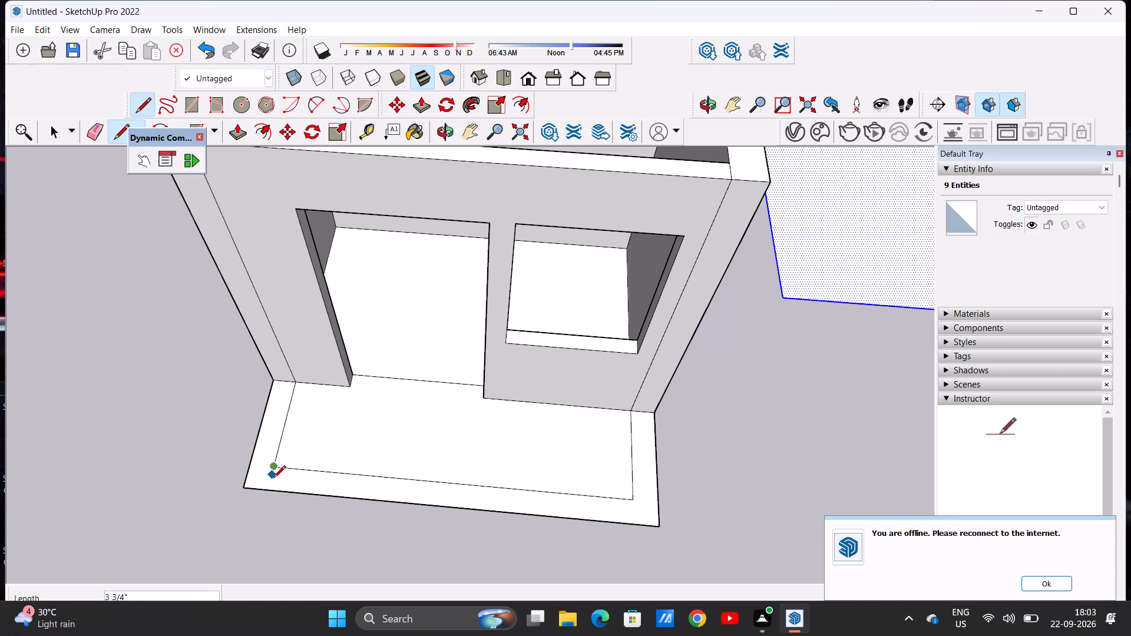
pyautogui.click(267, 490)
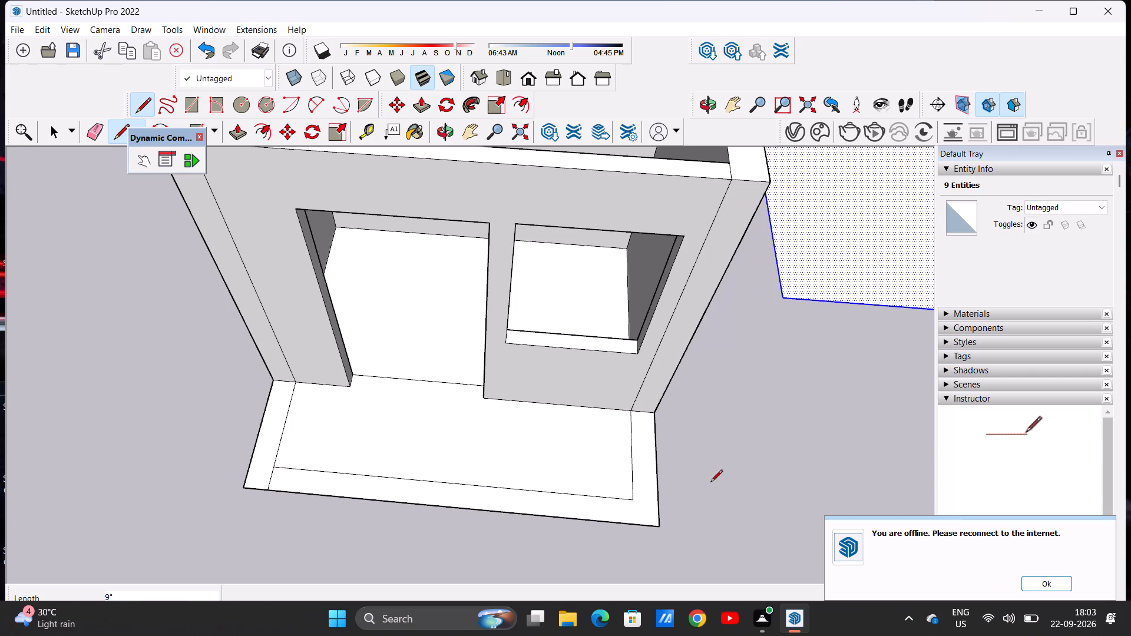
pyautogui.click(632, 503)
pyautogui.click(634, 522)
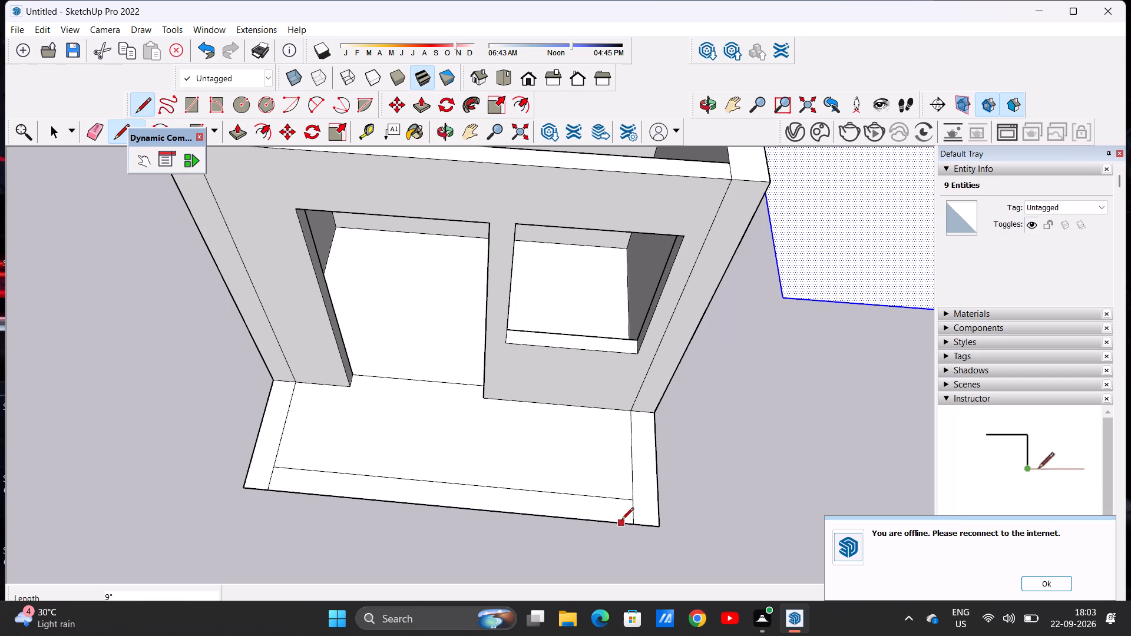
# Draw a 9" line from the inner outline's window-side front corner across to the porch slab's outer side edge.
pyautogui.scroll(6, 652, 501)
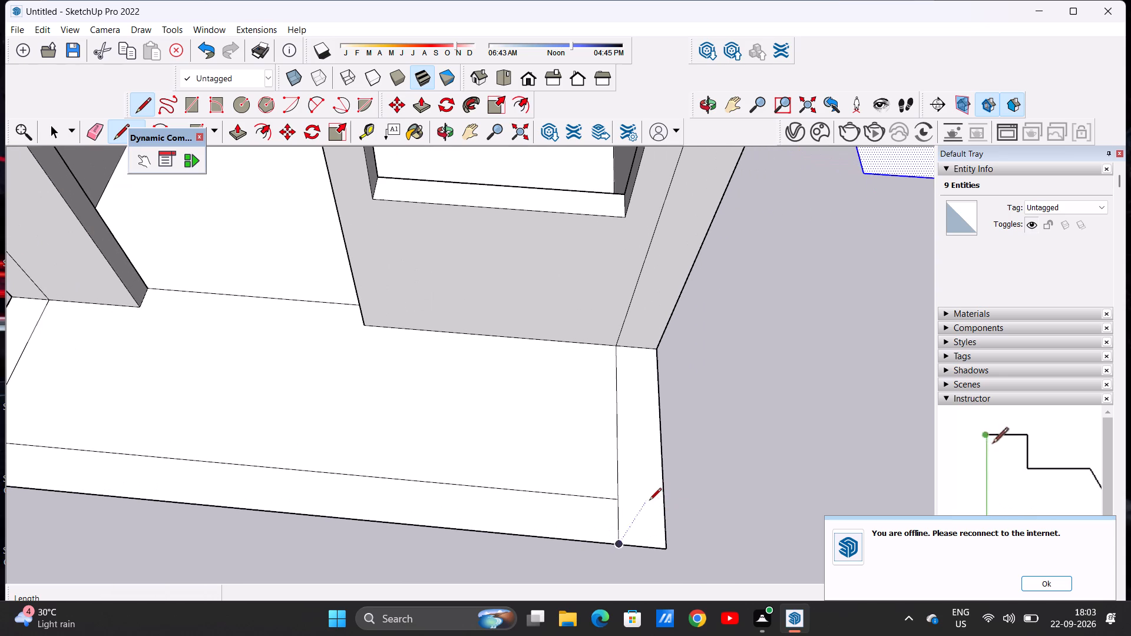
pyautogui.click(614, 500)
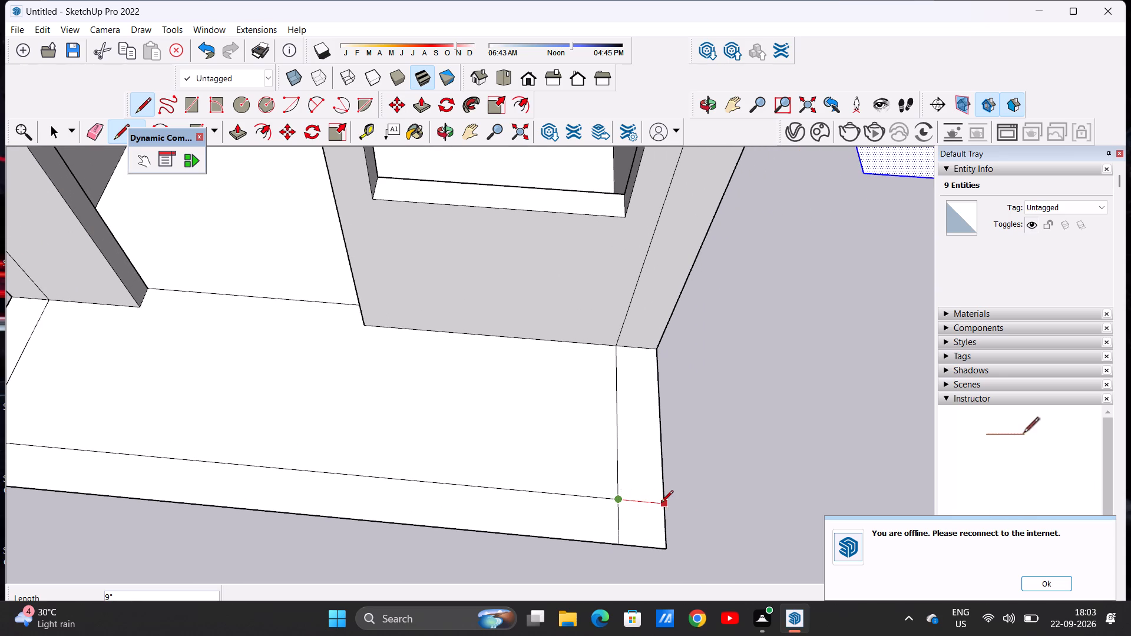
pyautogui.click(661, 503)
# Examine the porch floor's border lines and front strip from several angles.
pyautogui.scroll(-8, 661, 503)
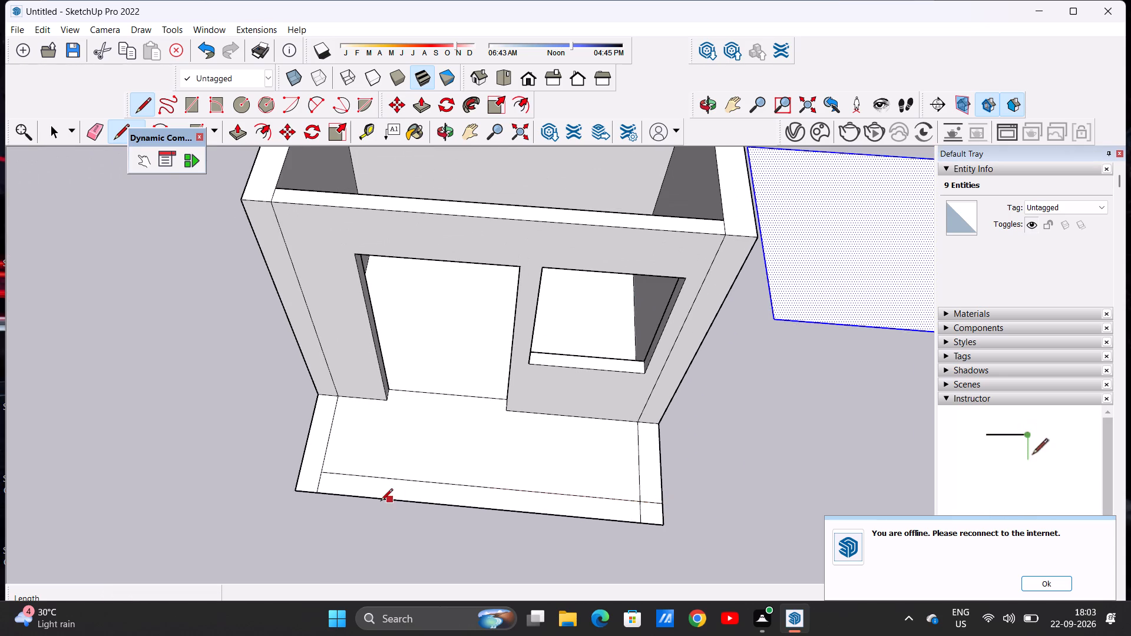
pyautogui.scroll(7, 439, 504)
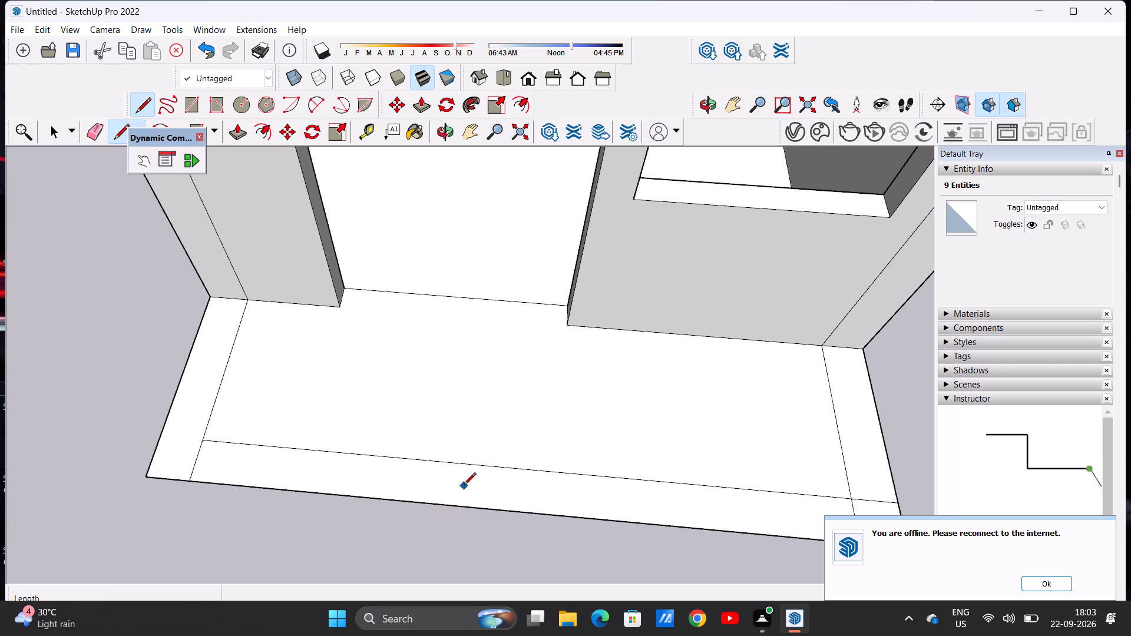
pyautogui.scroll(-7, 447, 538)
pyautogui.middleClick(464, 571)
pyautogui.moveTo(459, 566); pyautogui.dragTo(482, 450, button='middle')
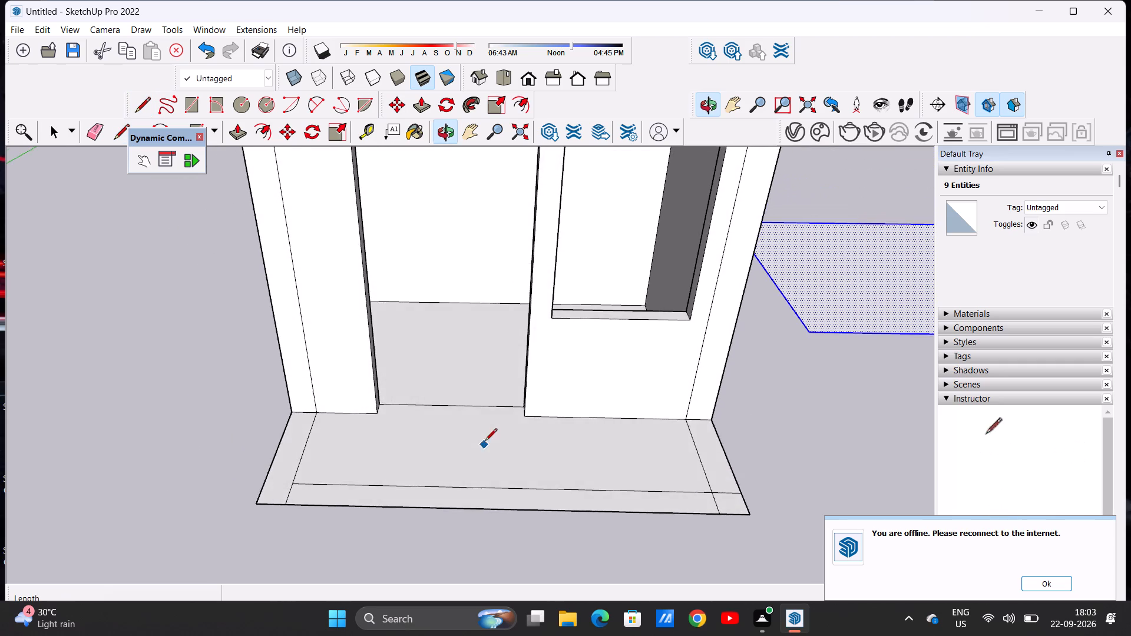
pyautogui.scroll(-1, 484, 448)
pyautogui.scroll(1, 484, 449)
pyautogui.scroll(-8, 484, 449)
pyautogui.scroll(1, 493, 485)
pyautogui.scroll(-1, 493, 485)
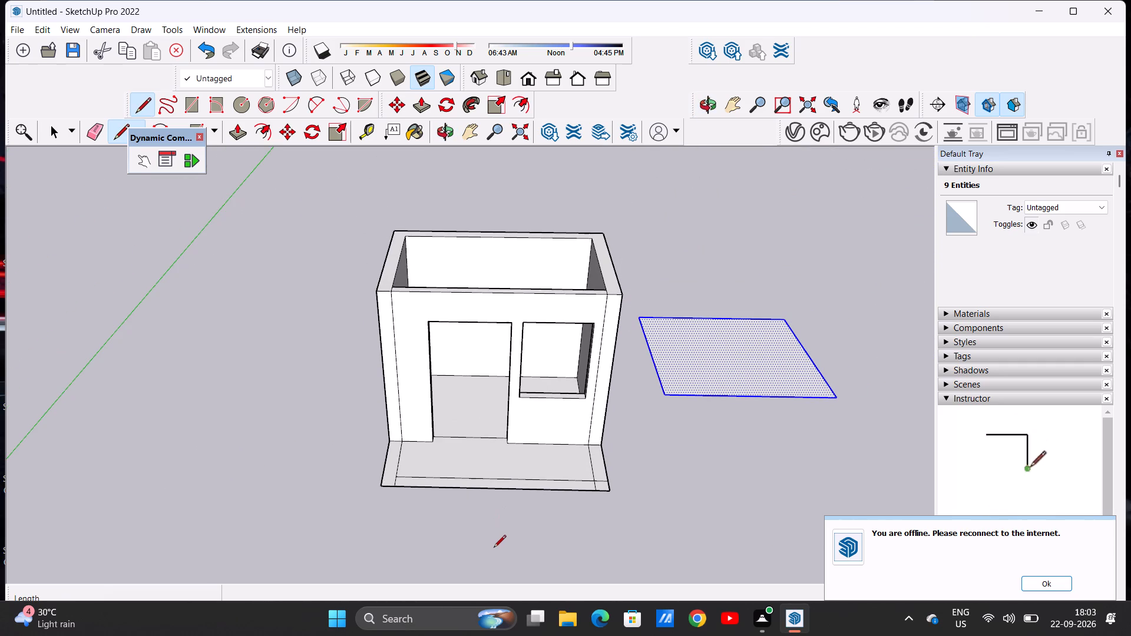
pyautogui.moveTo(495, 541); pyautogui.dragTo(498, 471, button='middle')
pyautogui.middleClick(498, 471)
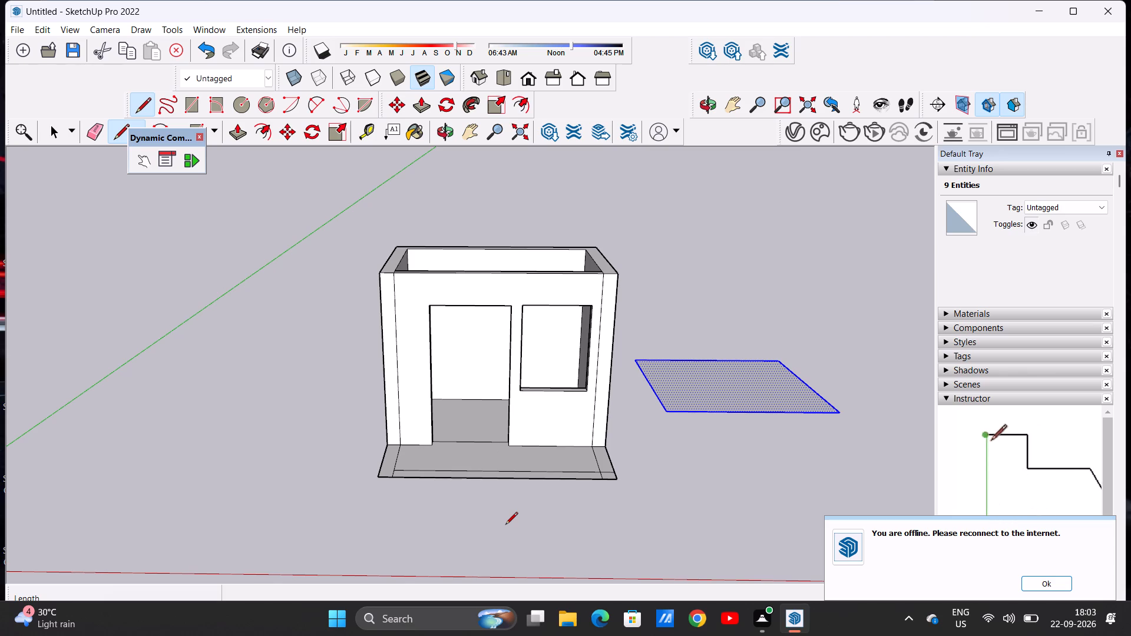
pyautogui.moveTo(490, 513); pyautogui.dragTo(491, 527, button='middle')
pyautogui.moveTo(488, 555); pyautogui.dragTo(486, 628, button='middle')
pyautogui.middleClick(488, 632)
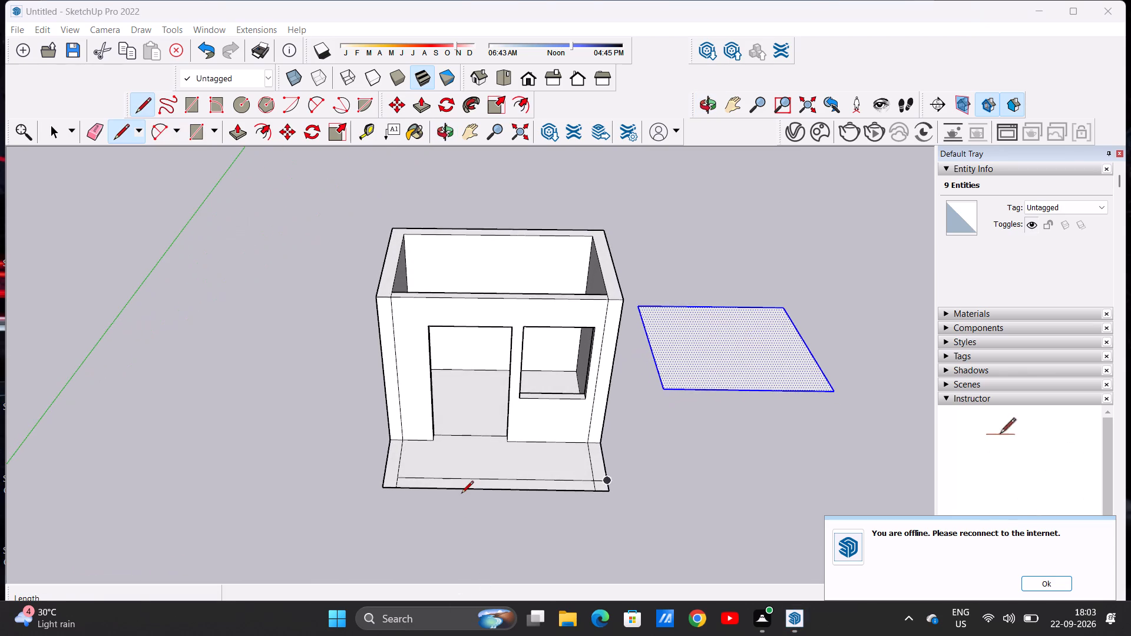
pyautogui.scroll(12, 459, 493)
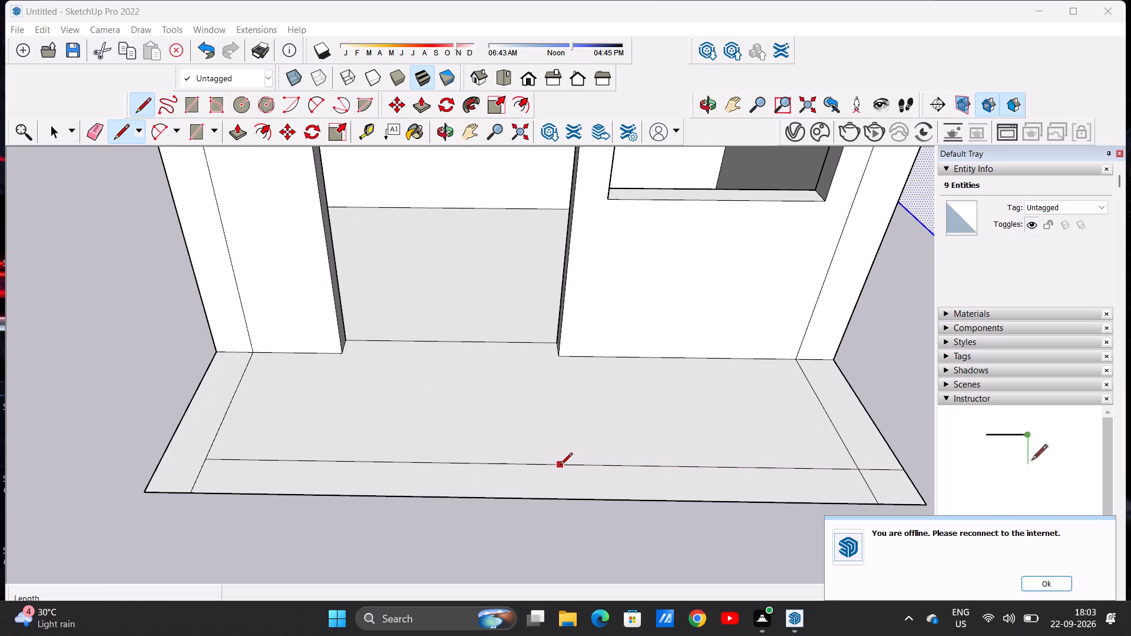
# Draw a 9" line from the midpoint of the porch floor's inner front line straight out to the slab's front edge.
pyautogui.click(553, 465)
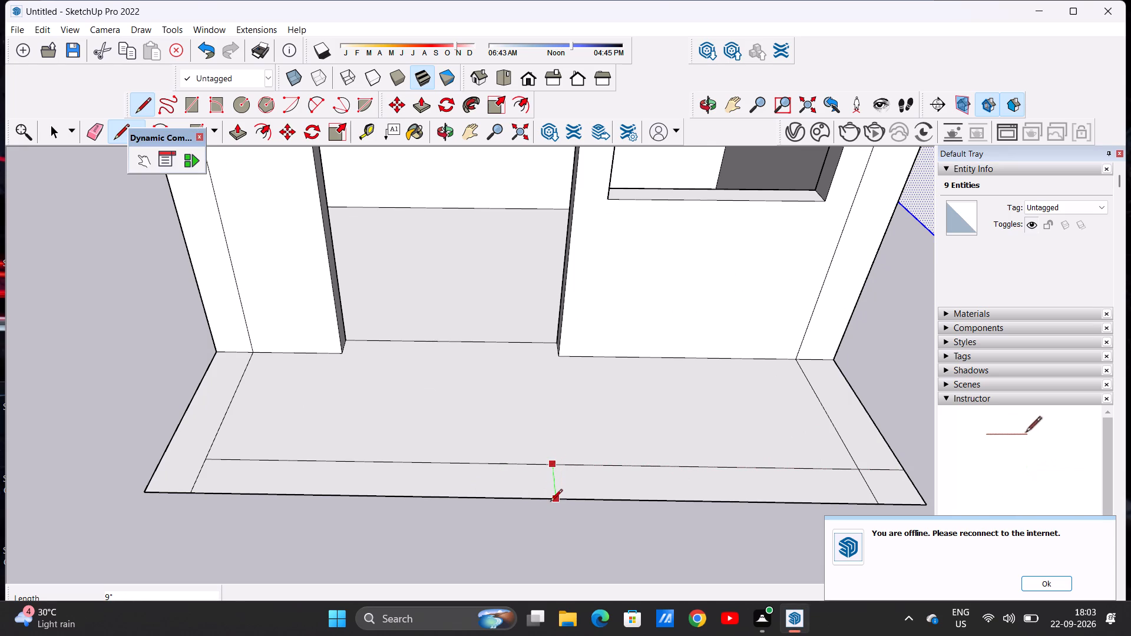
pyautogui.click(550, 502)
pyautogui.press('space')
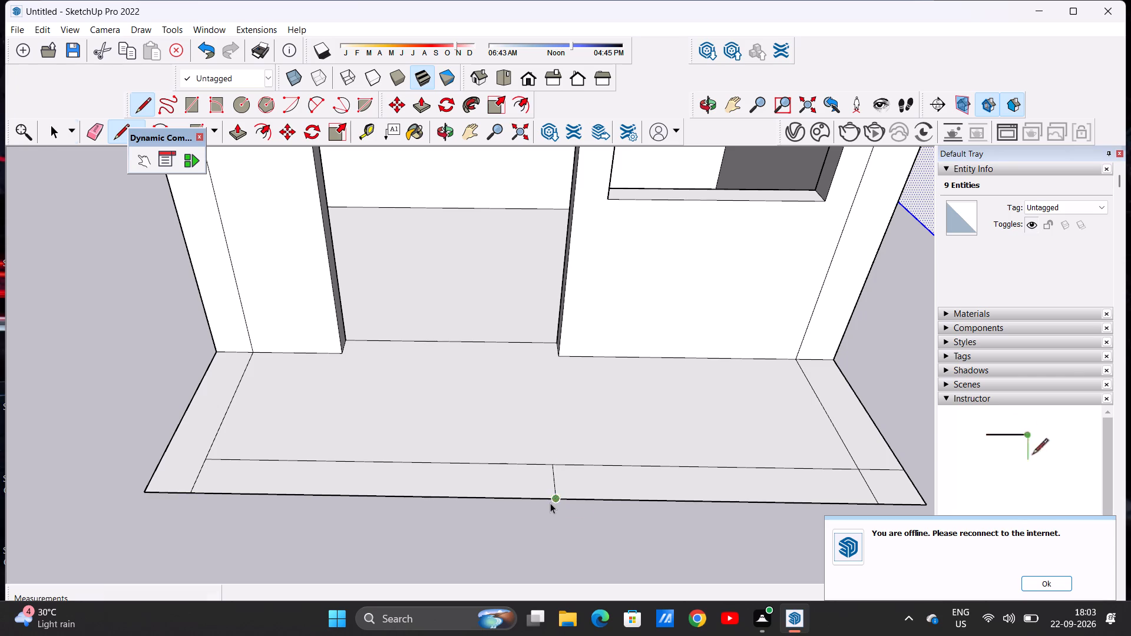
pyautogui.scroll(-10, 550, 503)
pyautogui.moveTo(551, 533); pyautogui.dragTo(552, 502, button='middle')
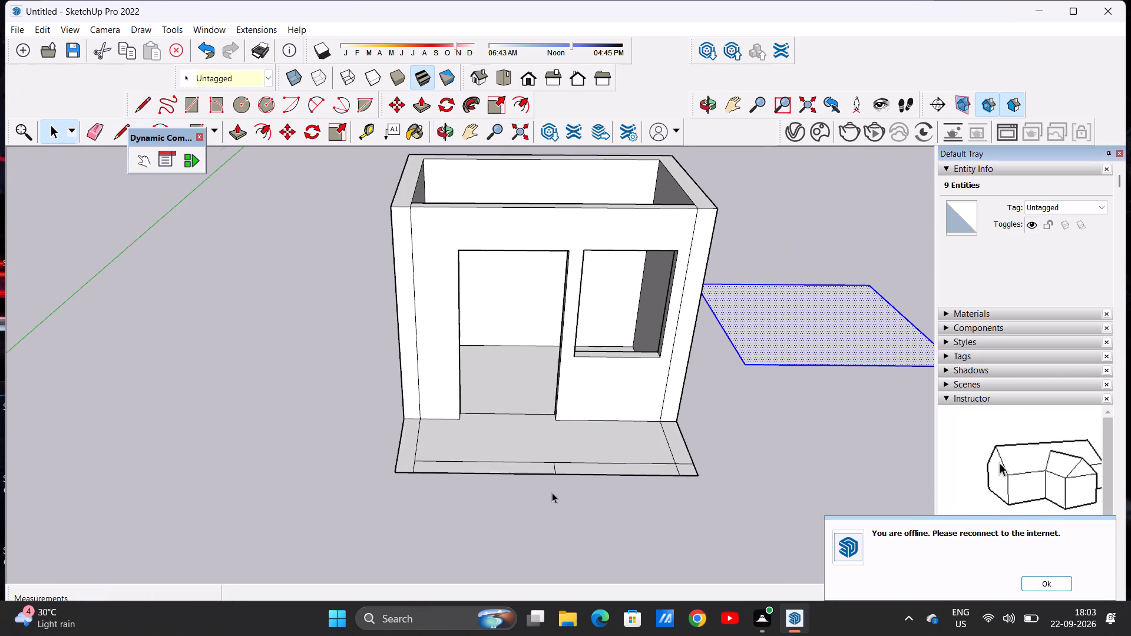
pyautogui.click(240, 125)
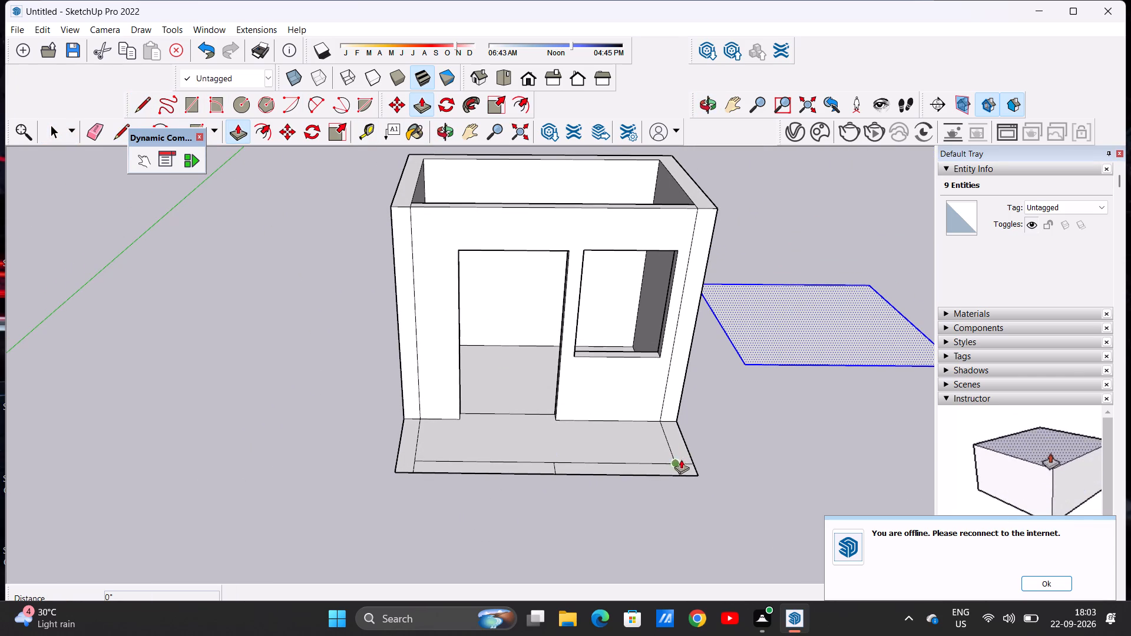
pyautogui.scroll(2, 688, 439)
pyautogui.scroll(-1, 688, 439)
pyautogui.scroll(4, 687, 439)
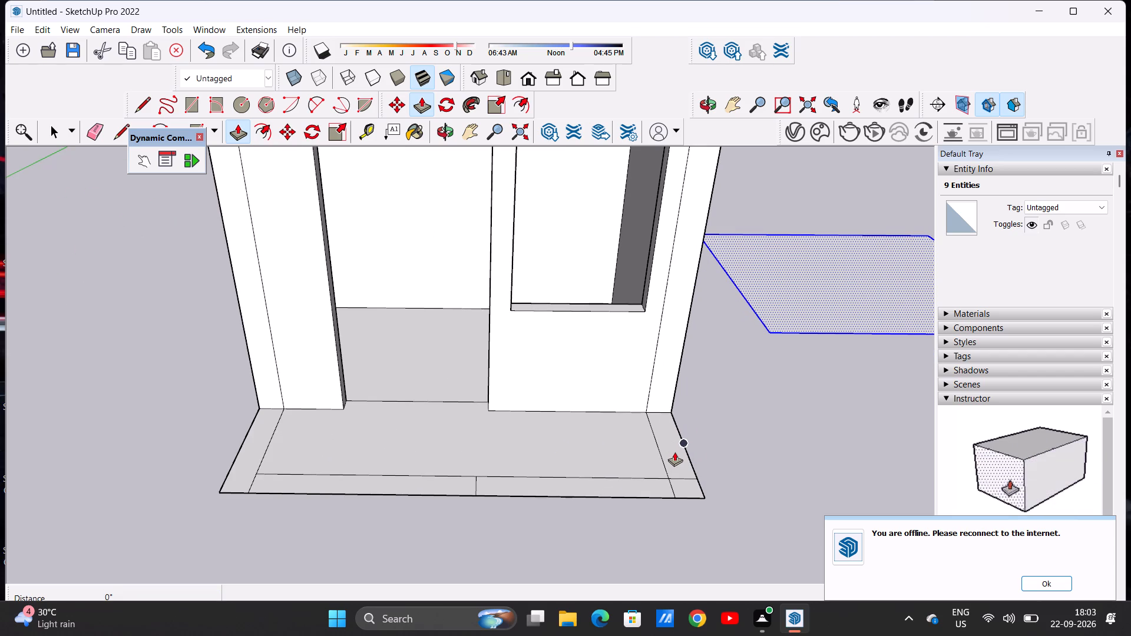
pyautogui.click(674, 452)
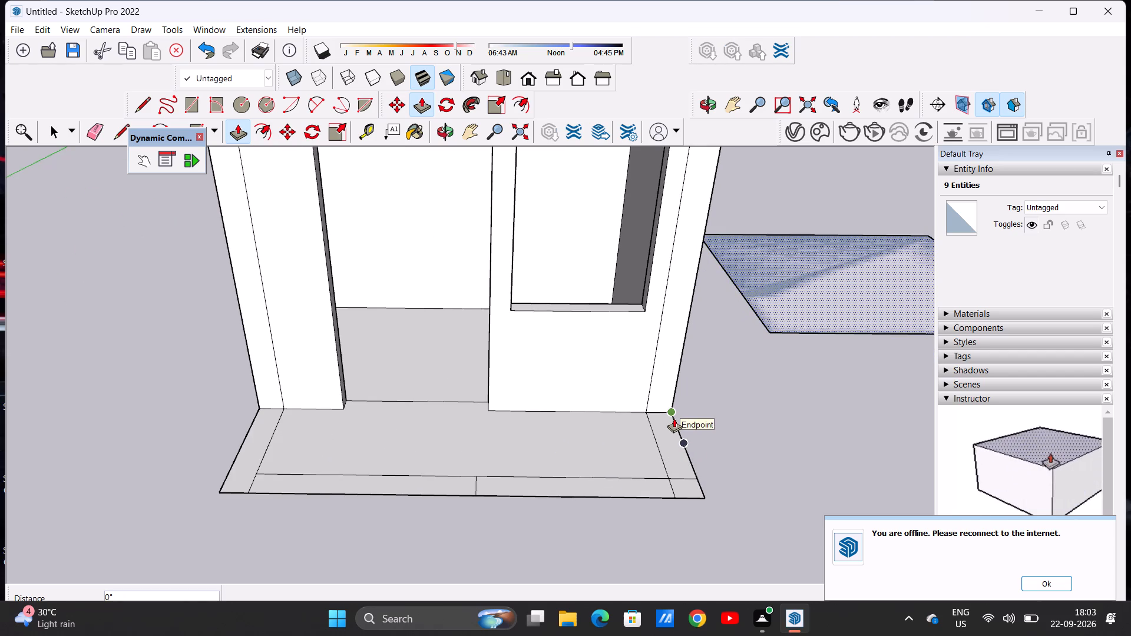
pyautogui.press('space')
# Clear the selection and Push/Pull the window-side border strip of the porch floor up about 4' 2" as a low wall.
pyautogui.click(761, 448)
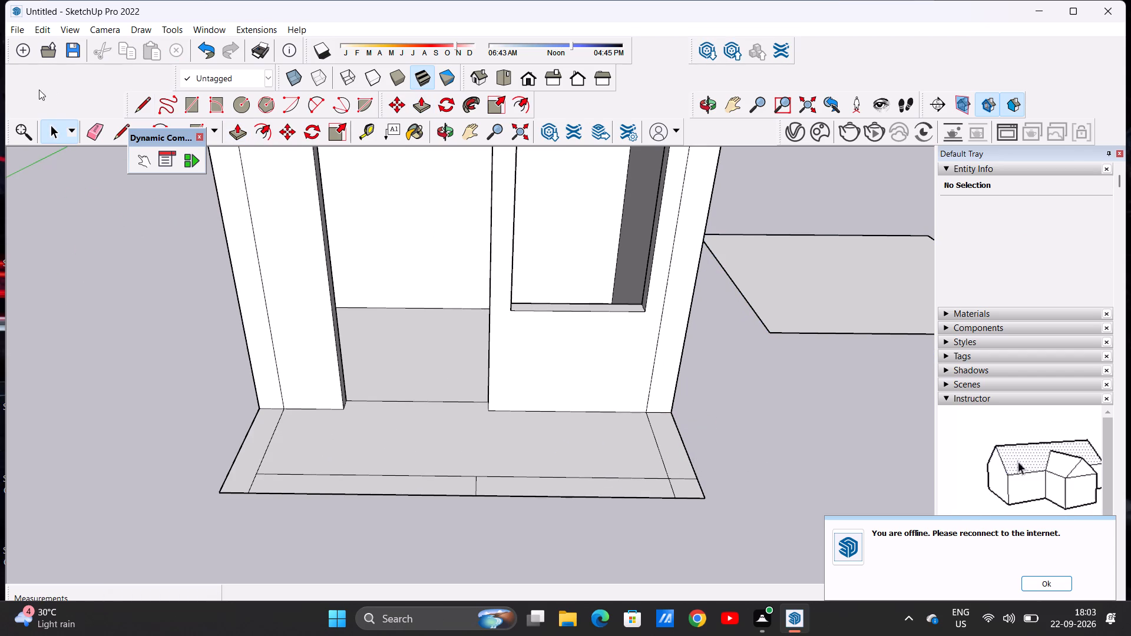
pyautogui.click(226, 132)
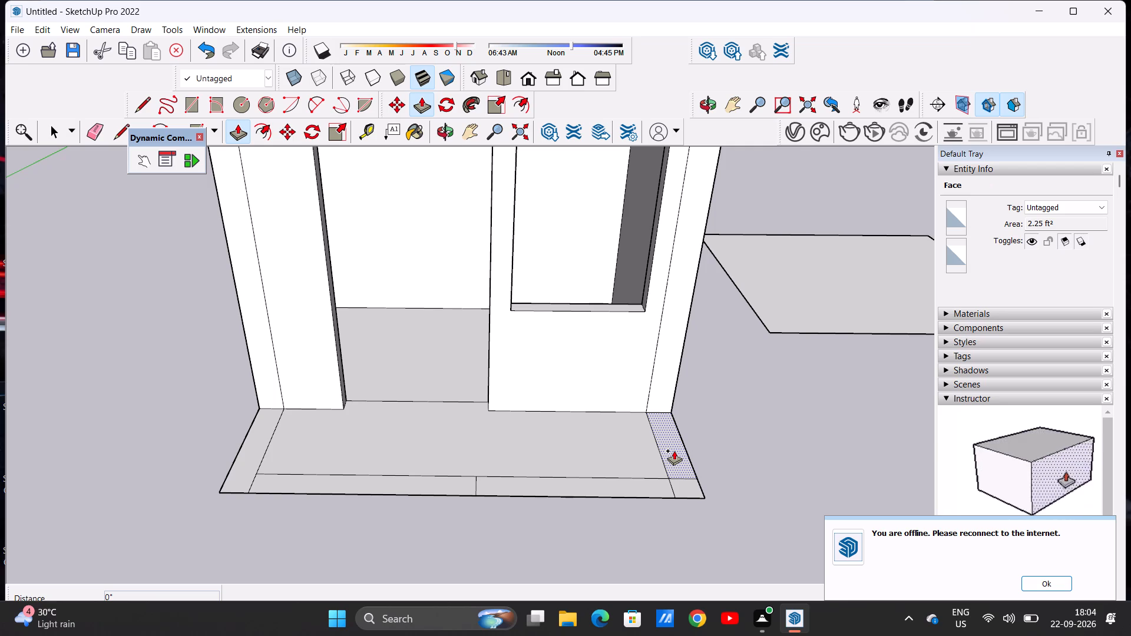
pyautogui.click(674, 450)
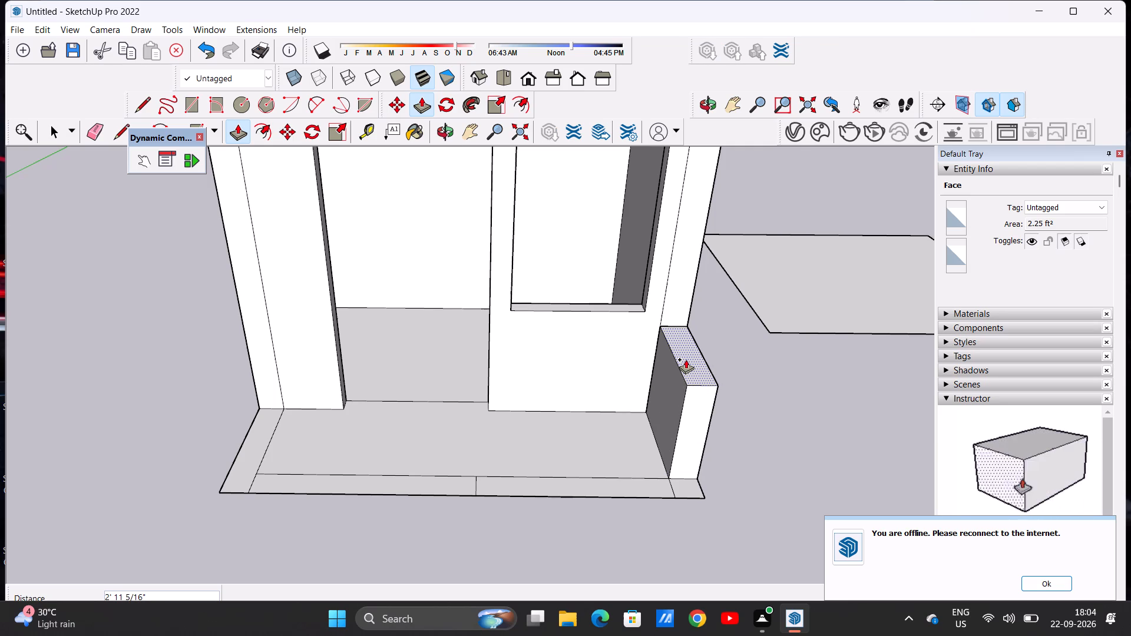
pyautogui.scroll(-7, 688, 363)
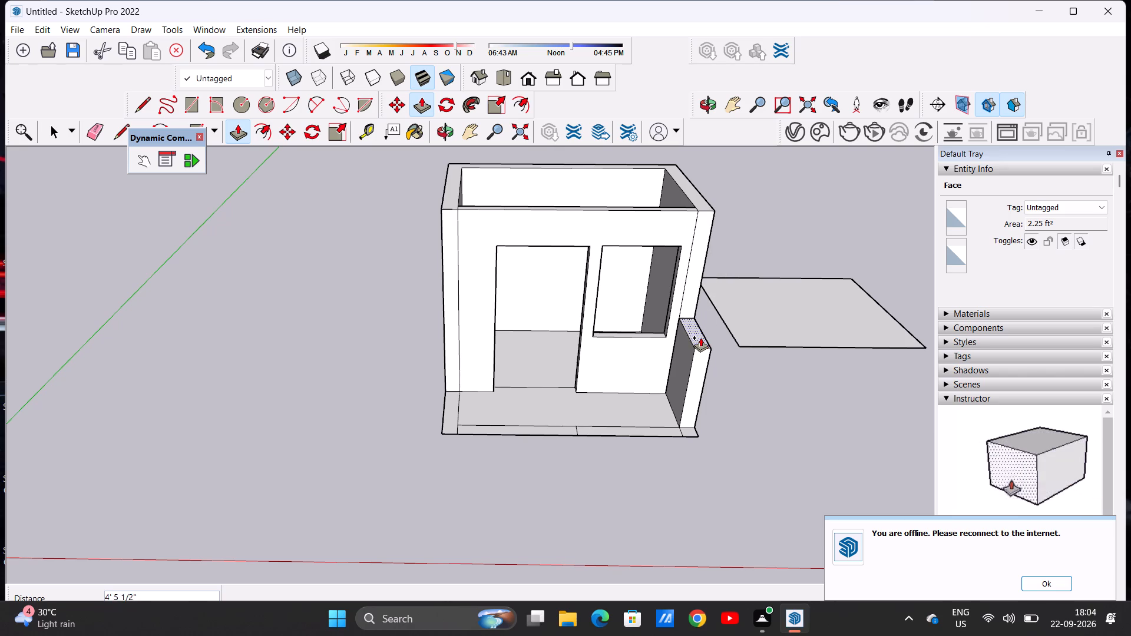
pyautogui.click(700, 343)
# Push/Pull the 9" corner square at the window-side front of the porch floor up 10' as a post.
pyautogui.moveTo(730, 395); pyautogui.dragTo(705, 358, button='middle')
pyautogui.moveTo(696, 340); pyautogui.dragTo(696, 311, button='middle')
pyautogui.scroll(6, 687, 398)
pyautogui.scroll(-1, 695, 445)
pyautogui.scroll(2, 695, 445)
pyautogui.scroll(-1, 698, 445)
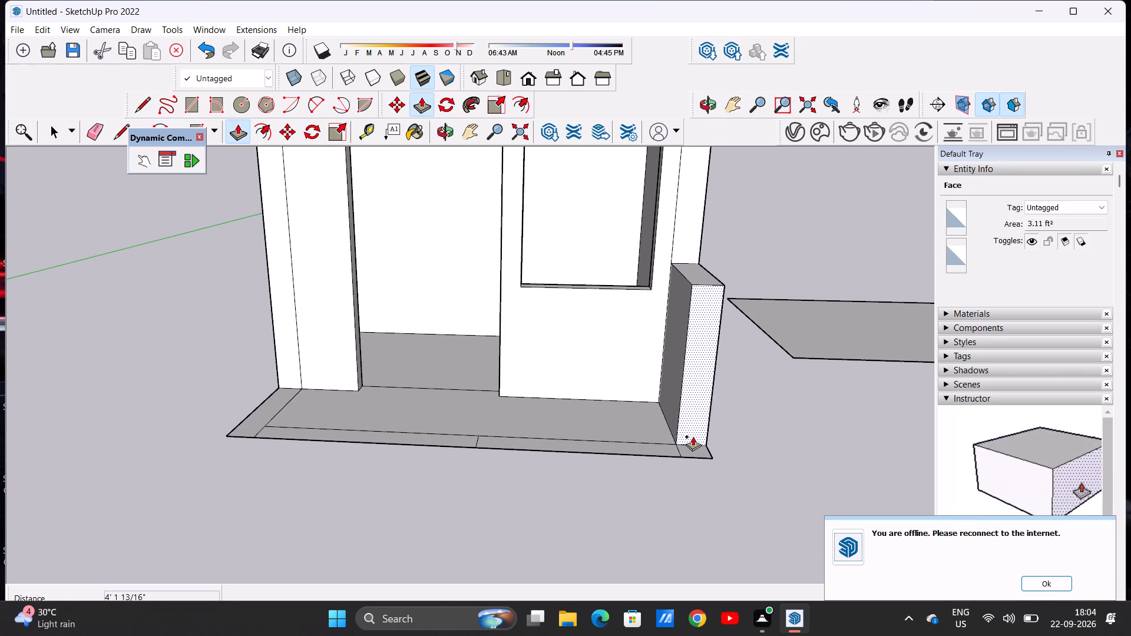
pyautogui.scroll(3, 693, 436)
pyautogui.moveTo(692, 438); pyautogui.dragTo(693, 490, button='middle')
pyautogui.middleClick(693, 490)
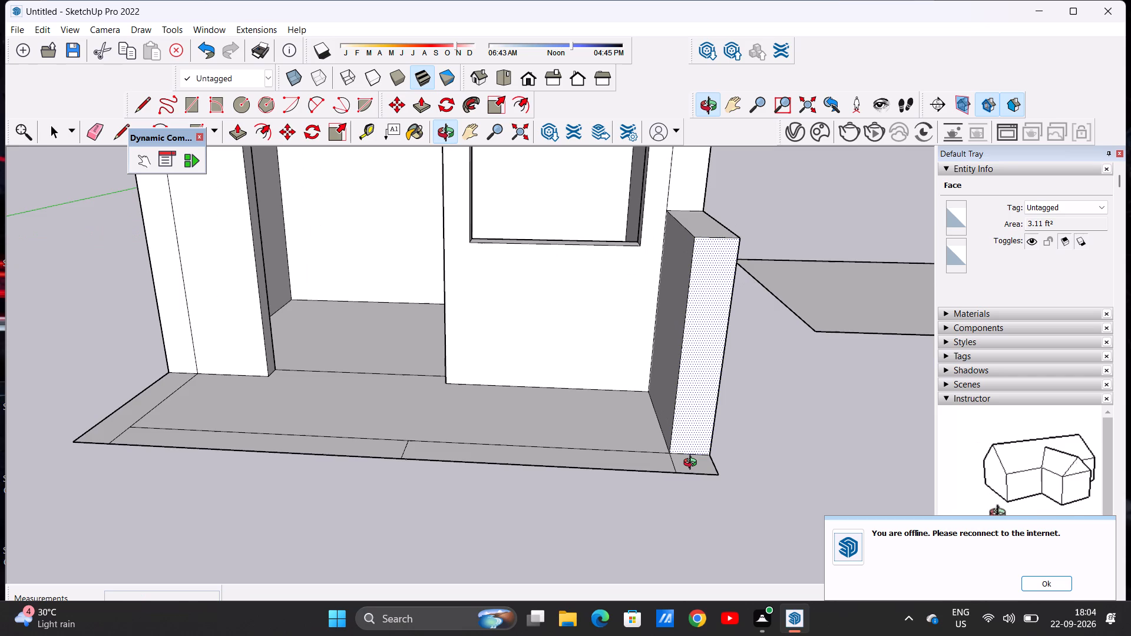
pyautogui.click(237, 131)
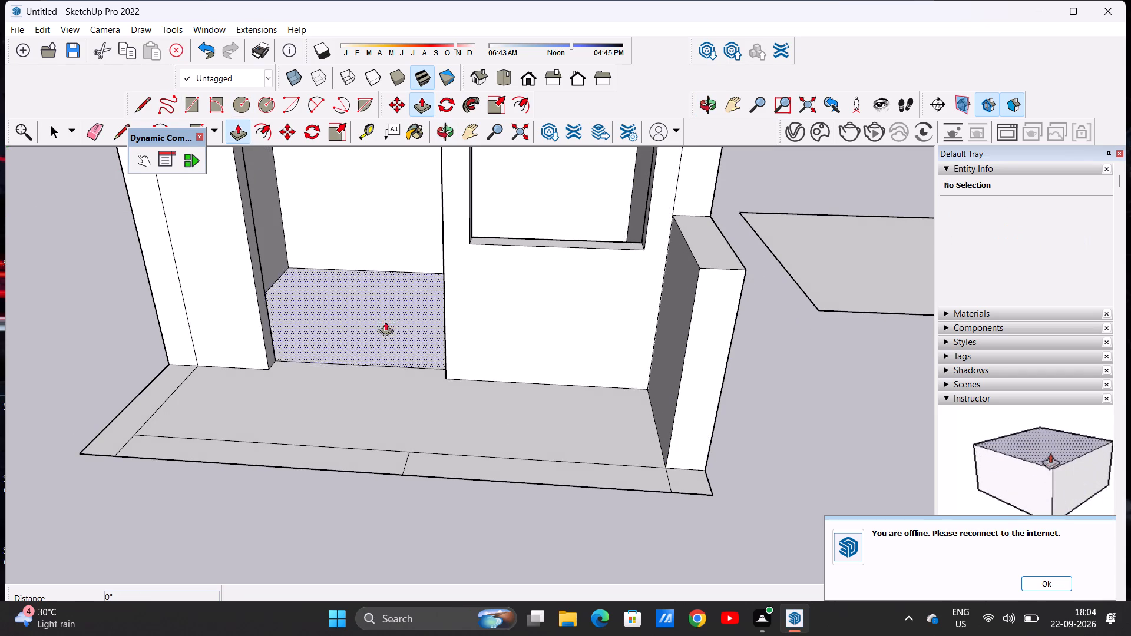
pyautogui.click(696, 477)
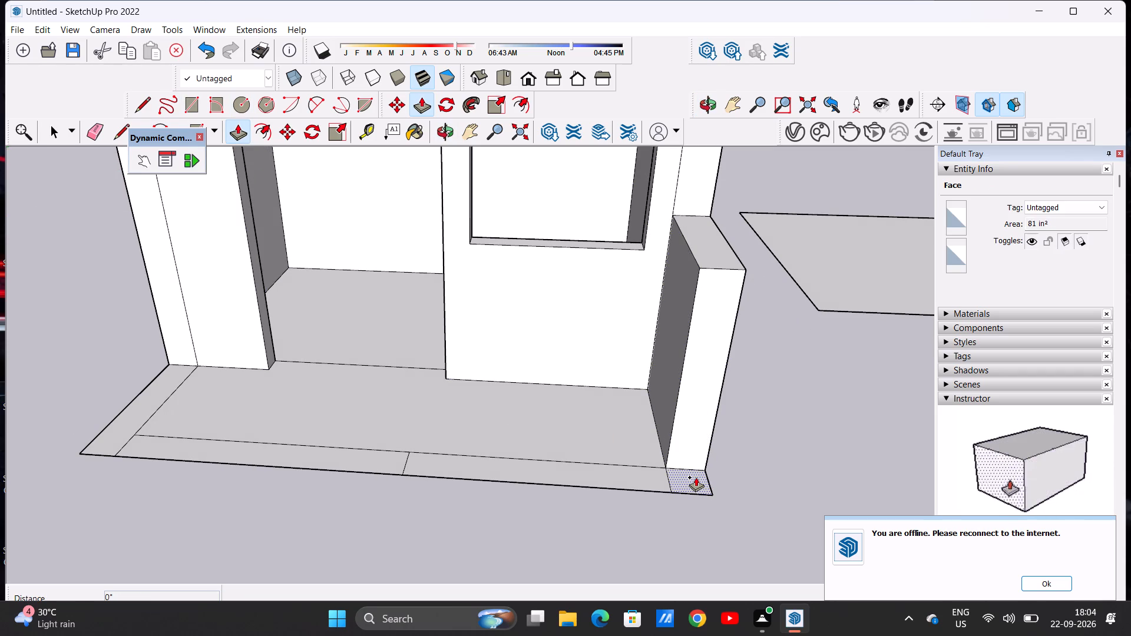
pyautogui.scroll(-9, 679, 367)
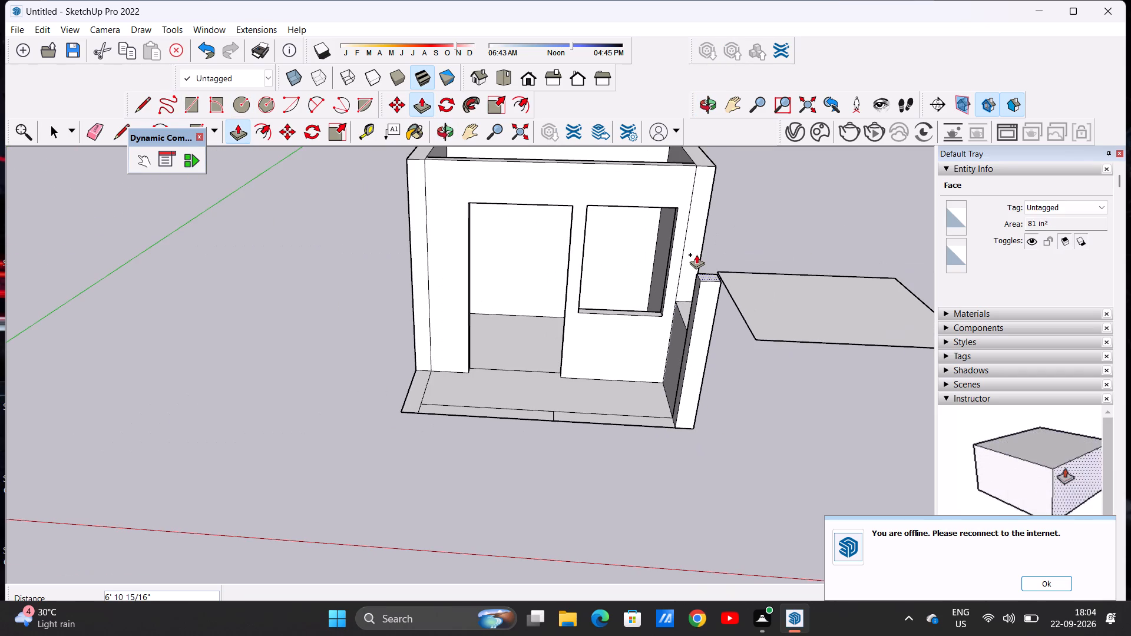
pyautogui.write("10'")
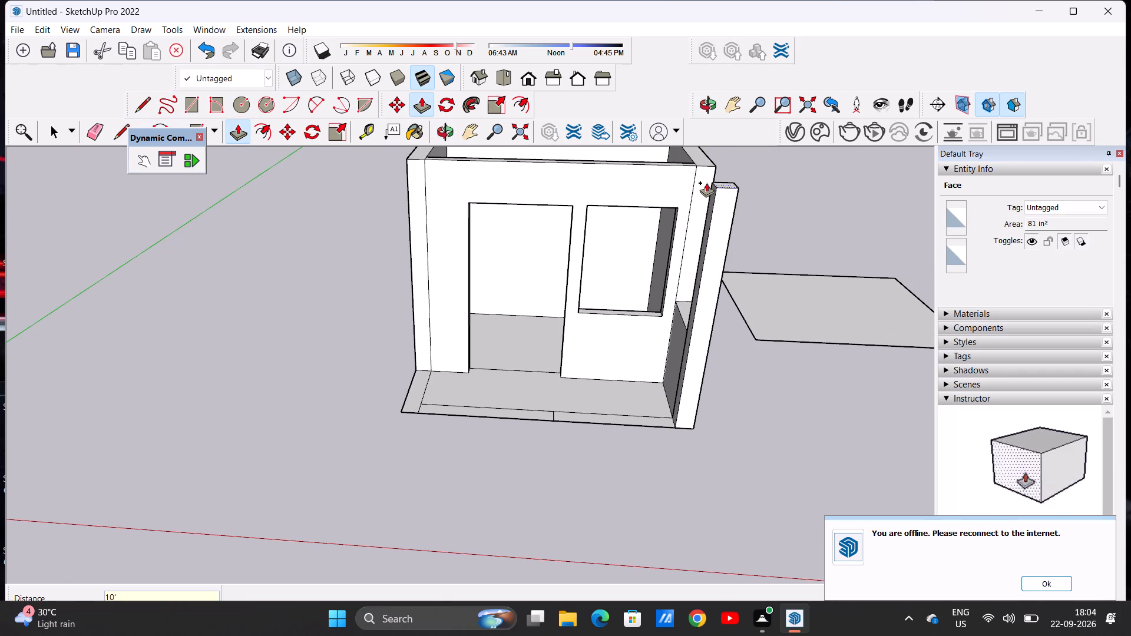
pyautogui.press('Return')
# Push/Pull the doorway-side border strip of the porch floor up 10' as a side wall.
pyautogui.scroll(-1, 429, 402)
pyautogui.scroll(4, 429, 401)
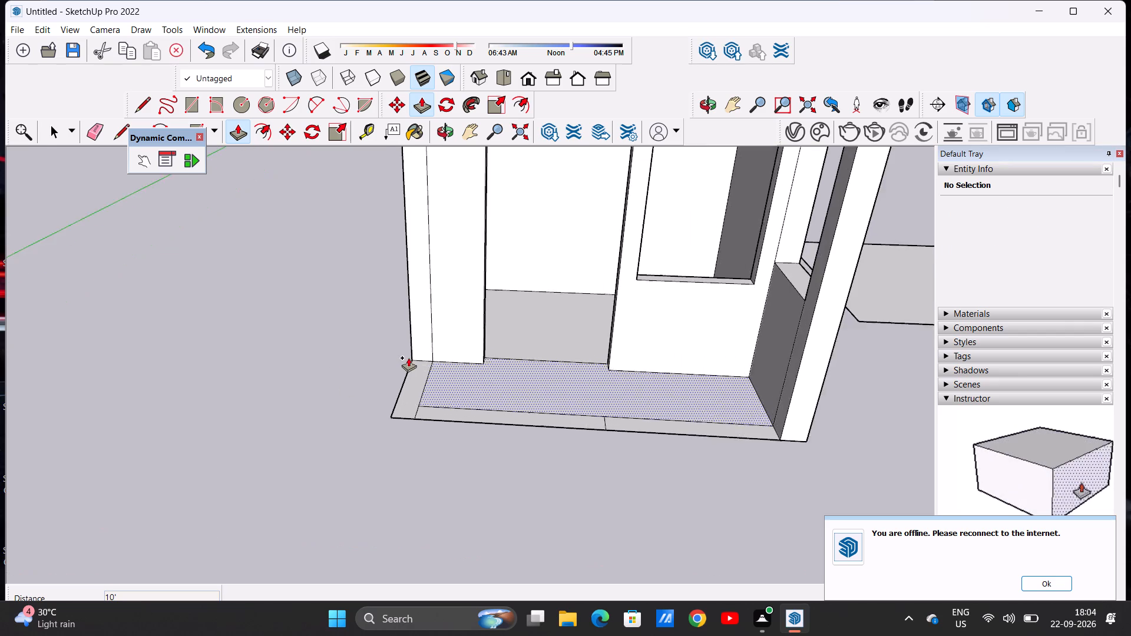
pyautogui.scroll(5, 408, 357)
pyautogui.click(418, 400)
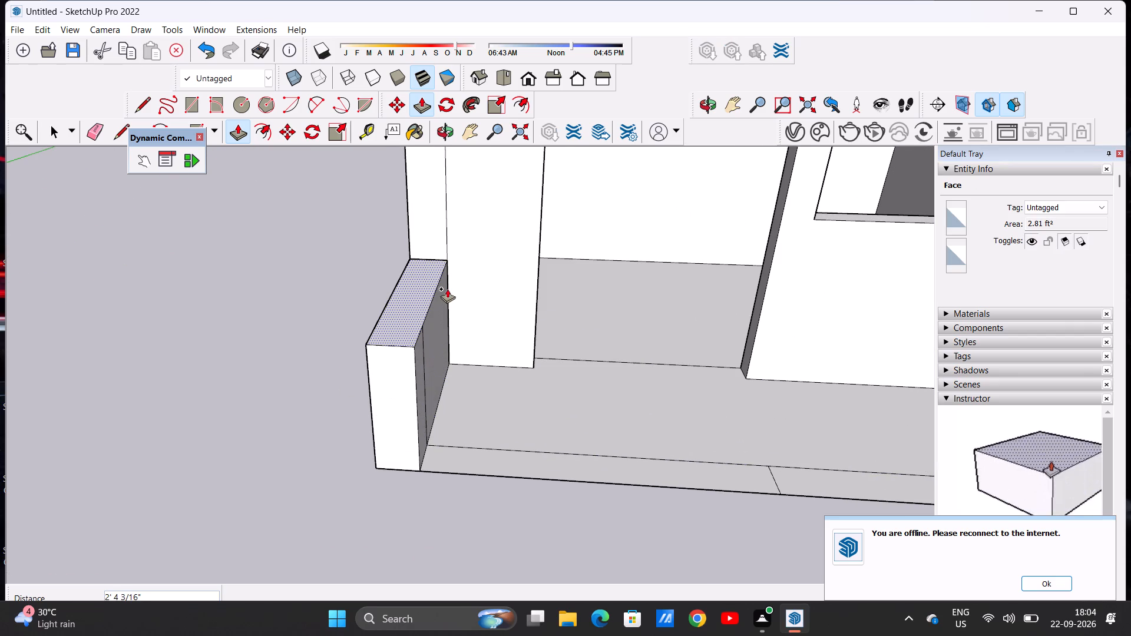
pyautogui.write("10'")
pyautogui.press('Return')
# Push/Pull the doorway-side half of the porch's front strip up 15' as a tall front wall.
pyautogui.scroll(-4, 292, 635)
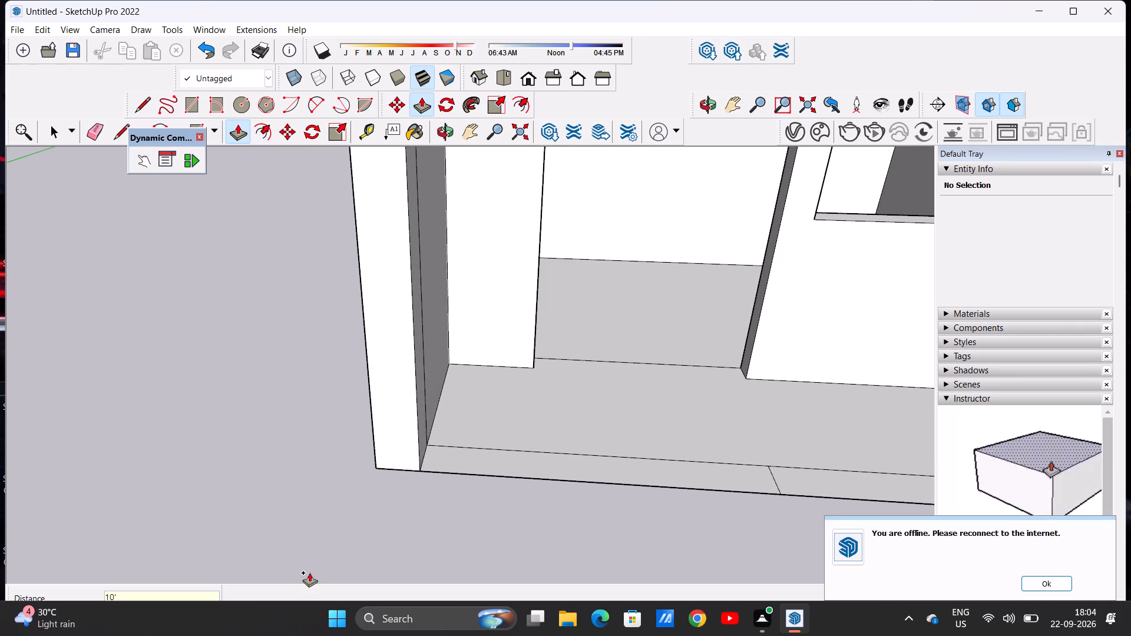
pyautogui.scroll(1, 309, 572)
pyautogui.scroll(-5, 309, 572)
pyautogui.scroll(1, 341, 536)
pyautogui.scroll(-2, 344, 543)
pyautogui.scroll(1, 348, 557)
pyautogui.scroll(-11, 349, 564)
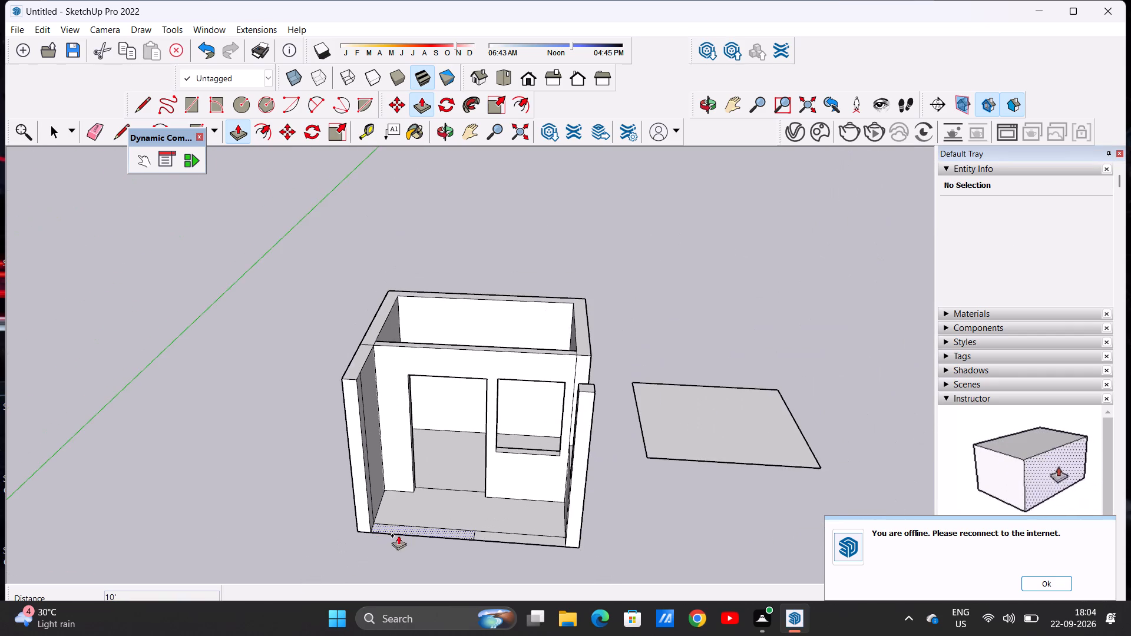
pyautogui.scroll(11, 449, 534)
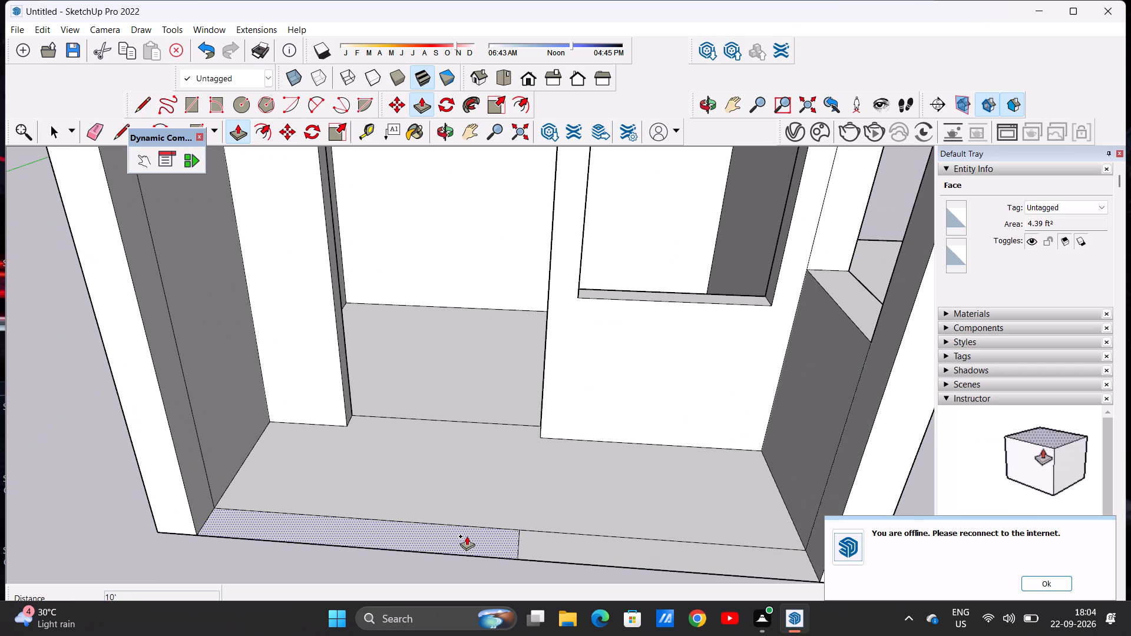
pyautogui.click(467, 536)
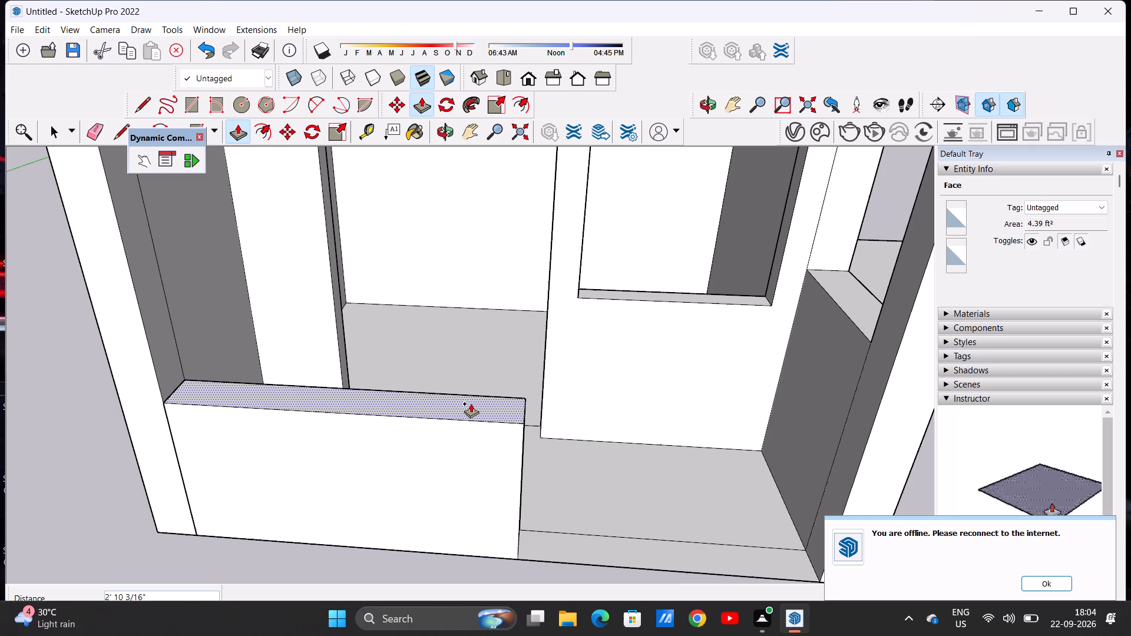
pyautogui.write("15'")
pyautogui.press('Return')
# Examine the raised porch walls, tall front wall and corner post from several angles.
pyautogui.scroll(-3, 471, 403)
pyautogui.scroll(1, 472, 401)
pyautogui.scroll(-6, 472, 400)
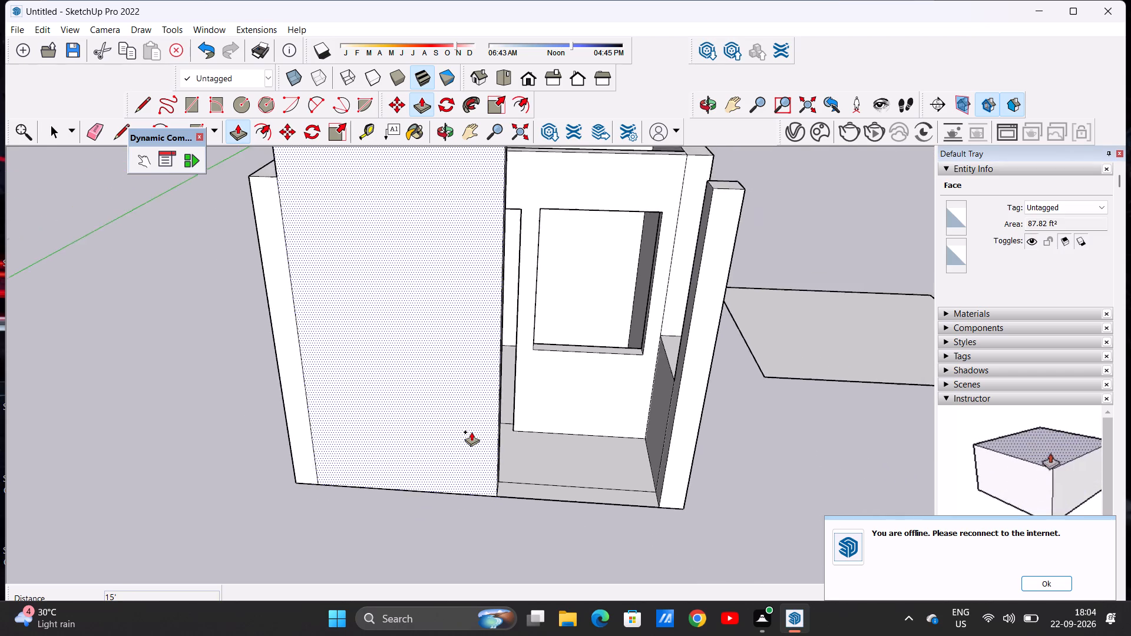
pyautogui.scroll(2, 471, 432)
pyautogui.scroll(-4, 471, 432)
pyautogui.scroll(1, 471, 439)
pyautogui.scroll(-3, 471, 446)
pyautogui.scroll(1, 471, 460)
pyautogui.scroll(-1, 471, 461)
pyautogui.scroll(1, 471, 462)
pyautogui.scroll(-5, 471, 462)
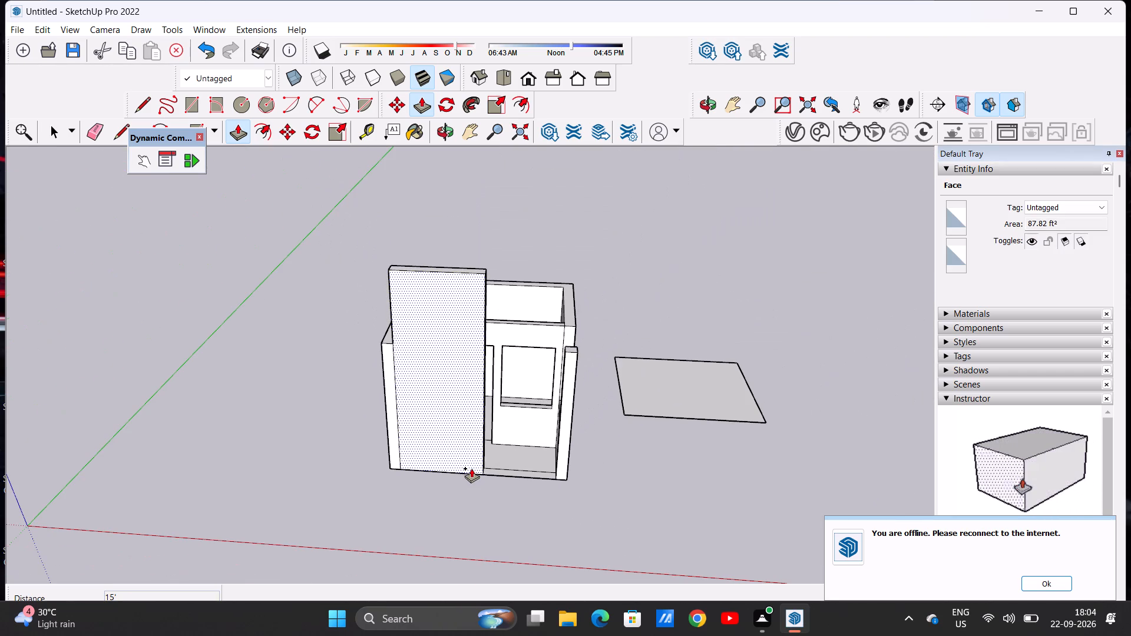
pyautogui.press('space')
pyautogui.moveTo(473, 494); pyautogui.dragTo(465, 350, button='middle')
pyautogui.scroll(5, 496, 344)
pyautogui.moveTo(497, 337); pyautogui.dragTo(392, 416, button='middle')
pyautogui.moveTo(366, 433); pyautogui.dragTo(356, 440, button='middle')
pyautogui.moveTo(325, 459); pyautogui.dragTo(293, 469, button='middle')
pyautogui.middleClick(259, 477)
pyautogui.middleClick(254, 478)
pyautogui.middleClick(247, 480)
pyautogui.middleClick(237, 484)
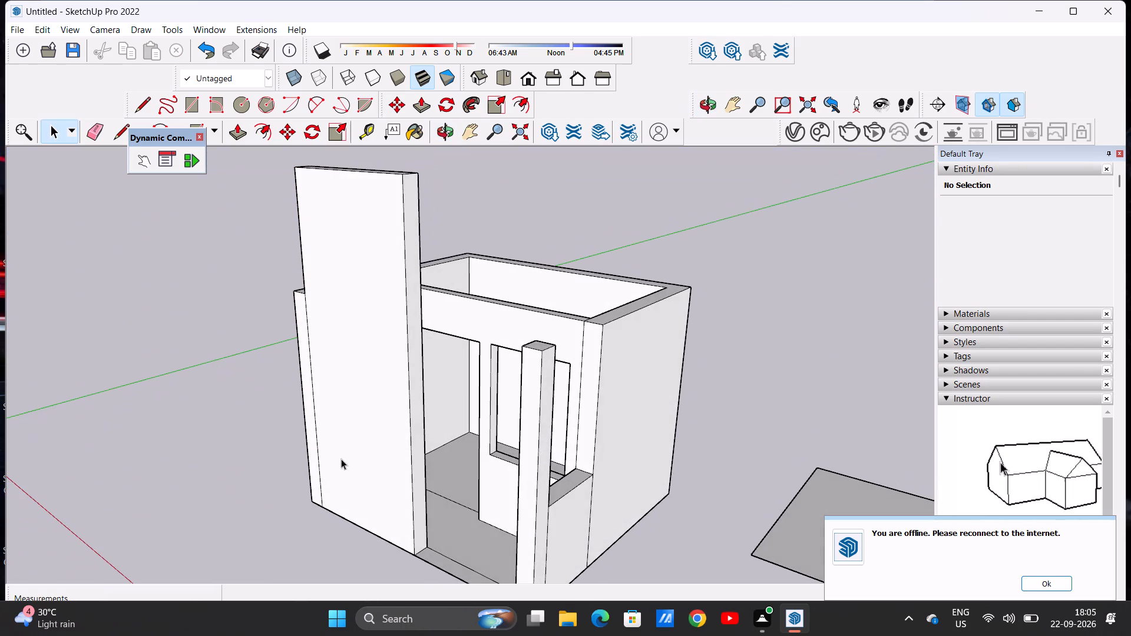
pyautogui.scroll(-7, 348, 448)
pyautogui.middleClick(193, 453)
pyautogui.moveTo(419, 472); pyautogui.dragTo(270, 505, button='middle')
pyautogui.middleClick(173, 528)
pyautogui.moveTo(171, 528); pyautogui.dragTo(125, 568, button='middle')
pyautogui.scroll(4, 448, 322)
pyautogui.moveTo(457, 424); pyautogui.dragTo(434, 488, button='middle')
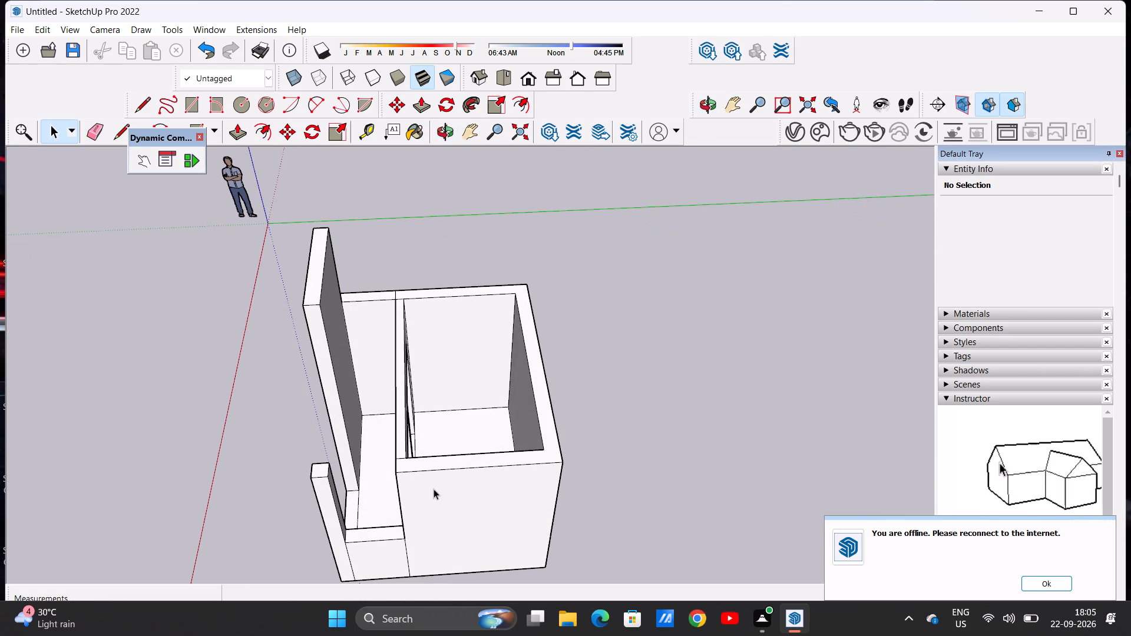
pyautogui.middleClick(609, 413)
pyautogui.middleClick(361, 529)
pyautogui.moveTo(363, 526); pyautogui.dragTo(649, 400, button='middle')
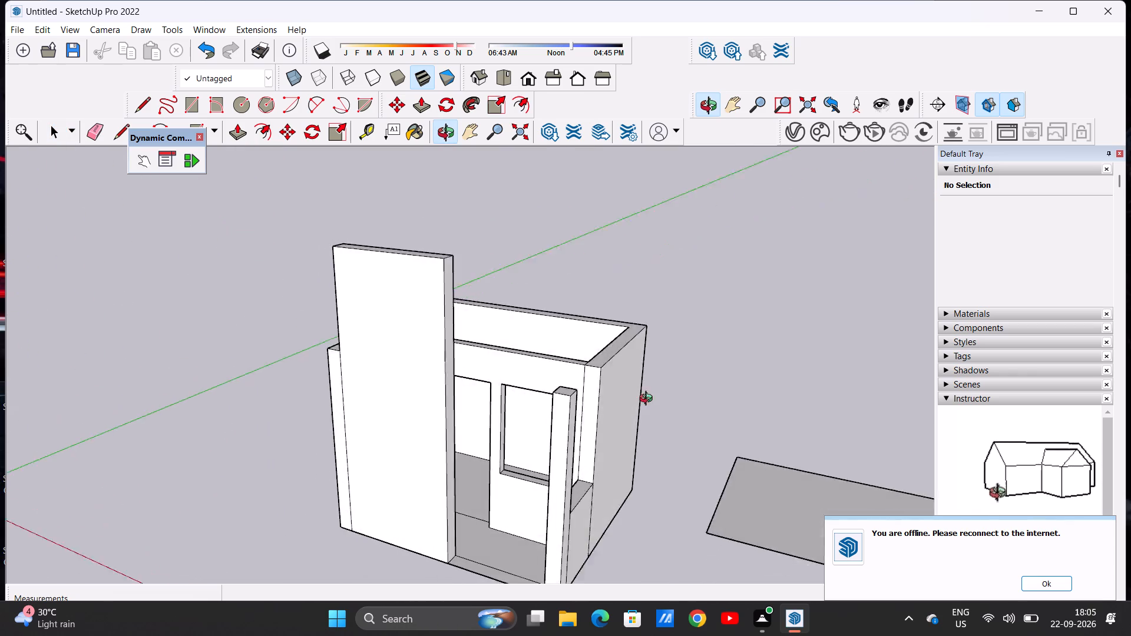
pyautogui.moveTo(649, 400); pyautogui.dragTo(614, 515, button='middle')
pyautogui.middleClick(614, 515)
pyautogui.middleClick(613, 515)
pyautogui.moveTo(600, 518); pyautogui.dragTo(590, 521, button='middle')
pyautogui.scroll(4, 551, 308)
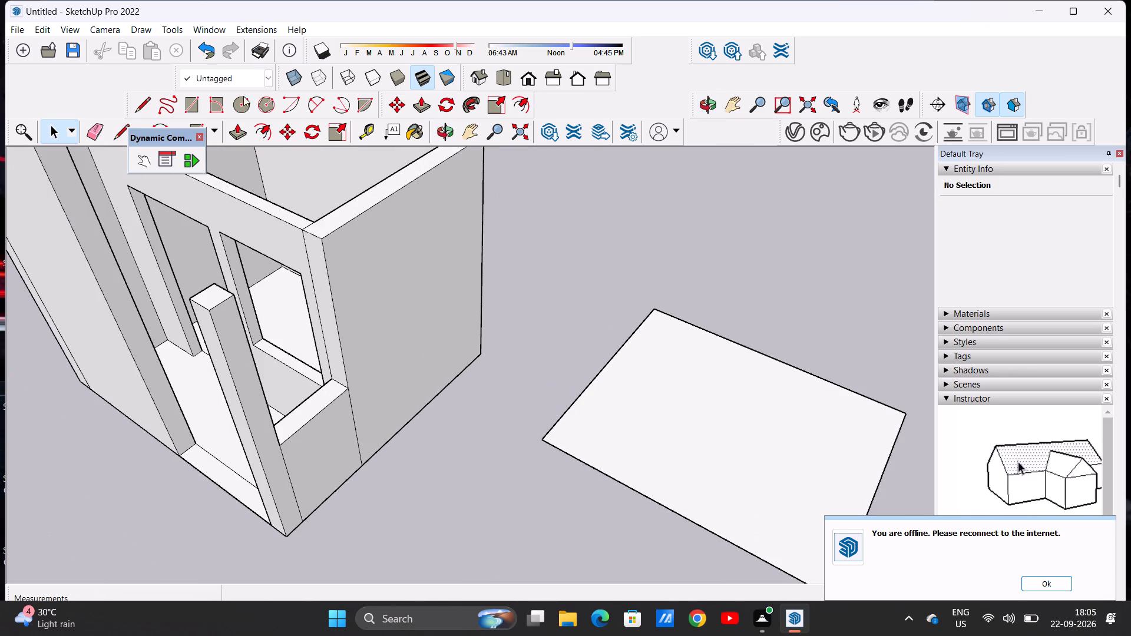
# Draw a 9" horizontal line across the front wall's window-side end strip, a little below its top.
pyautogui.click(146, 100)
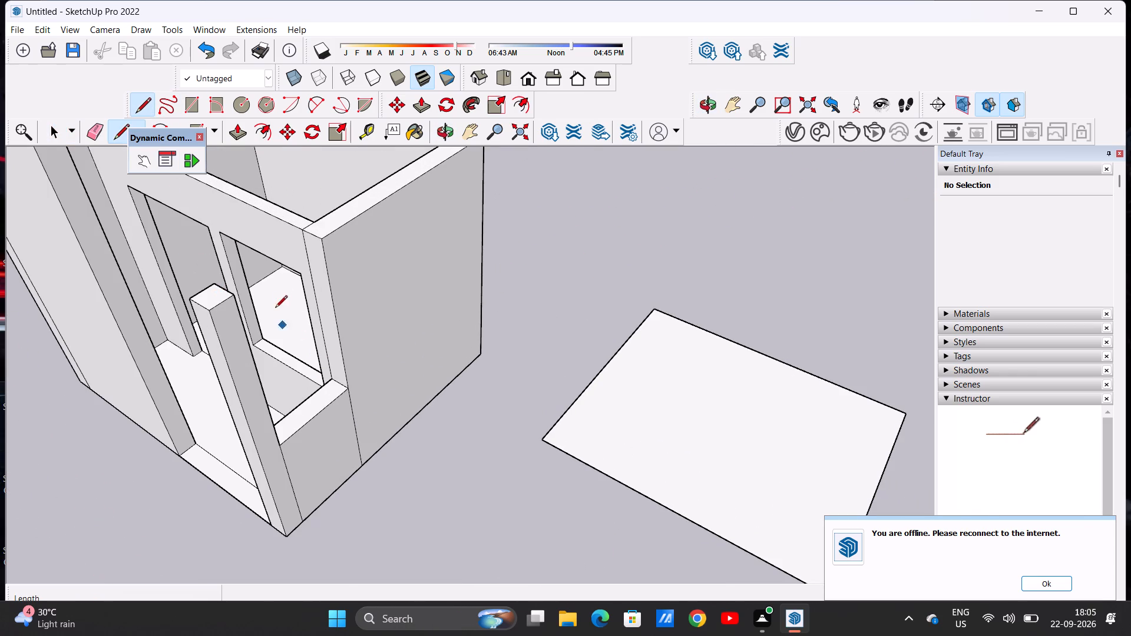
pyautogui.scroll(9, 305, 273)
pyautogui.scroll(-1, 306, 241)
pyautogui.scroll(3, 306, 241)
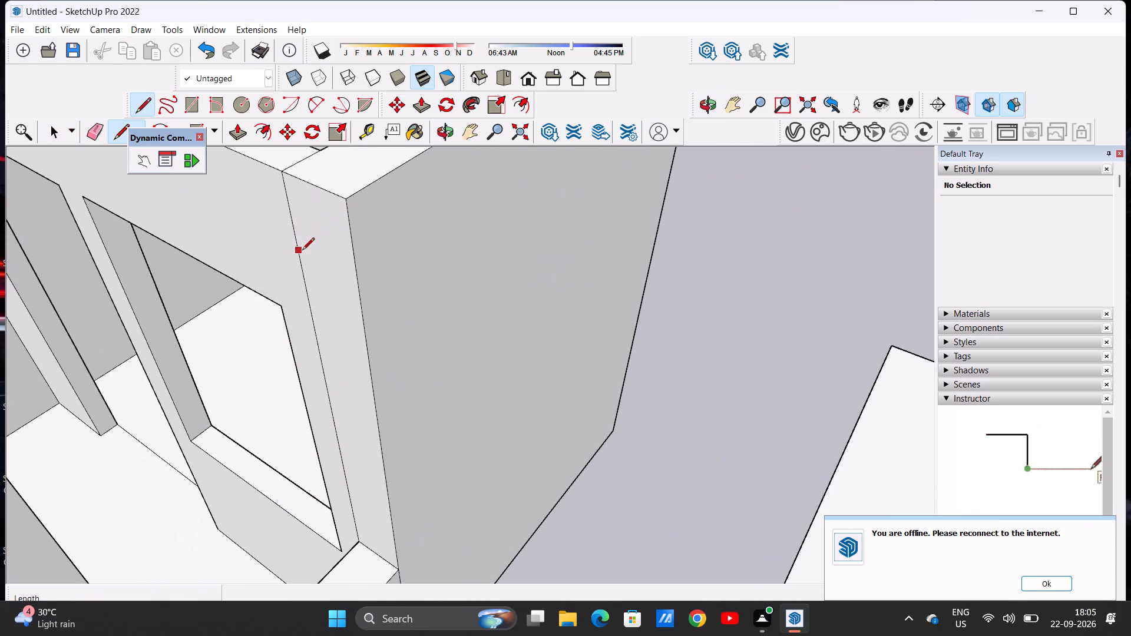
pyautogui.click(299, 256)
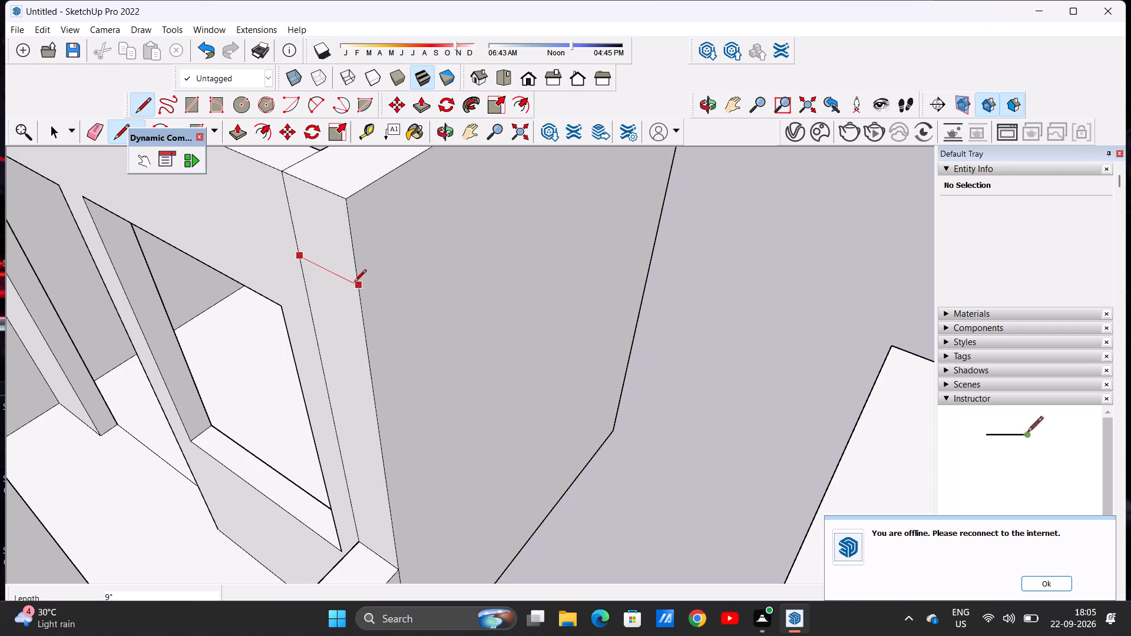
pyautogui.click(355, 287)
# Push/Pull the small face above that line out about 3' to the corner post, forming a beam over the low side wall.
pyautogui.scroll(-1, 338, 269)
pyautogui.scroll(1, 338, 269)
pyautogui.scroll(-12, 338, 269)
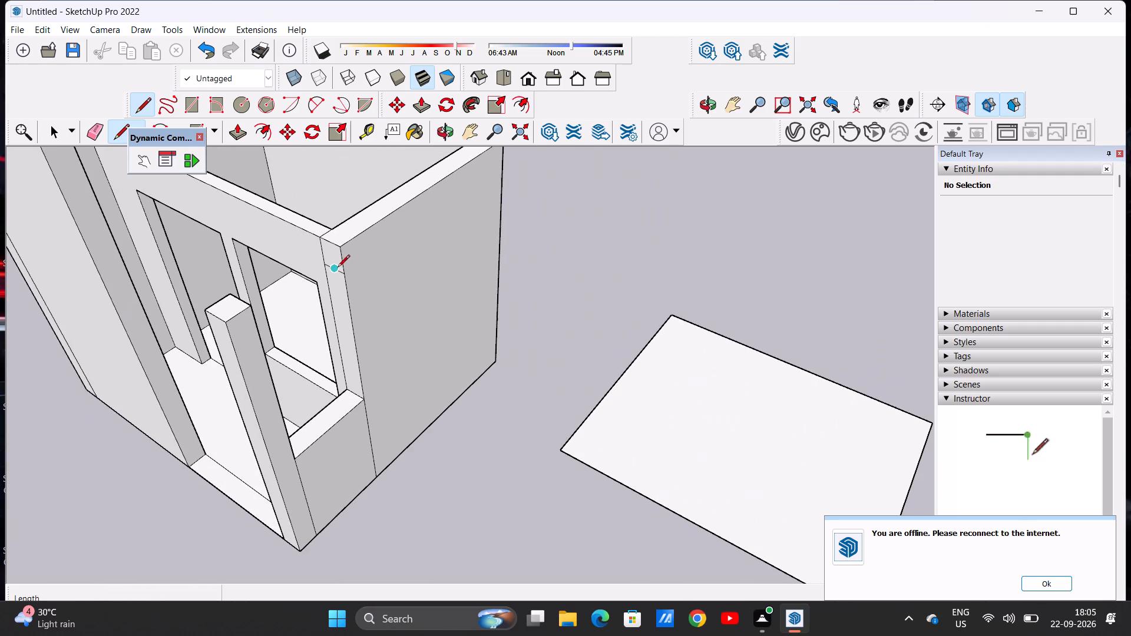
pyautogui.click(240, 130)
pyautogui.scroll(2, 325, 244)
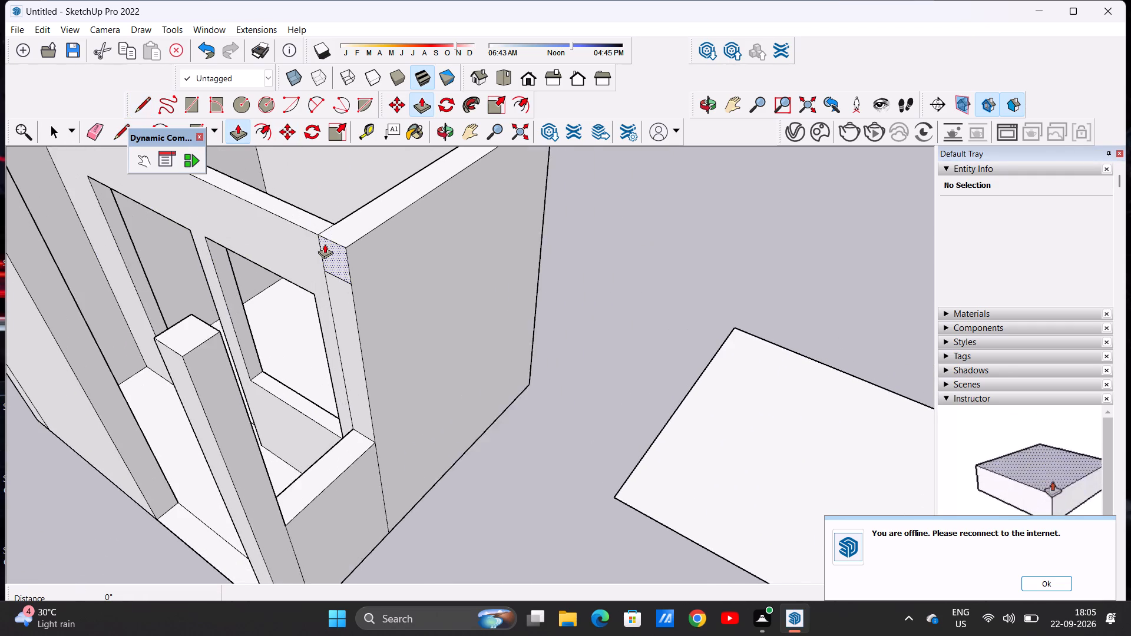
pyautogui.scroll(2, 325, 244)
pyautogui.click(338, 259)
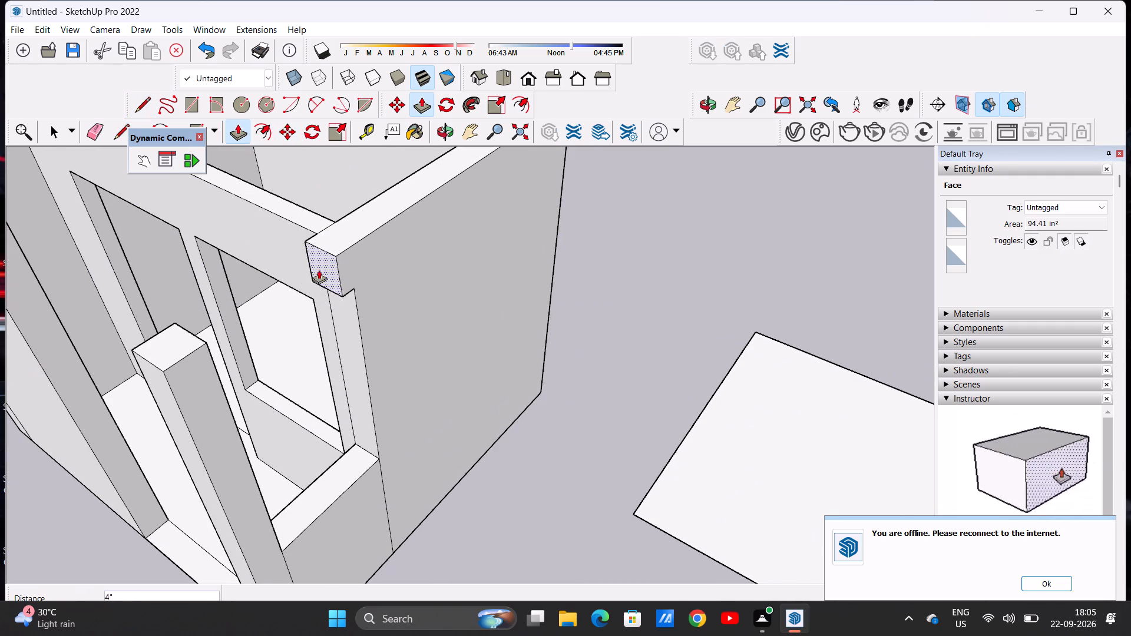
pyautogui.click(204, 341)
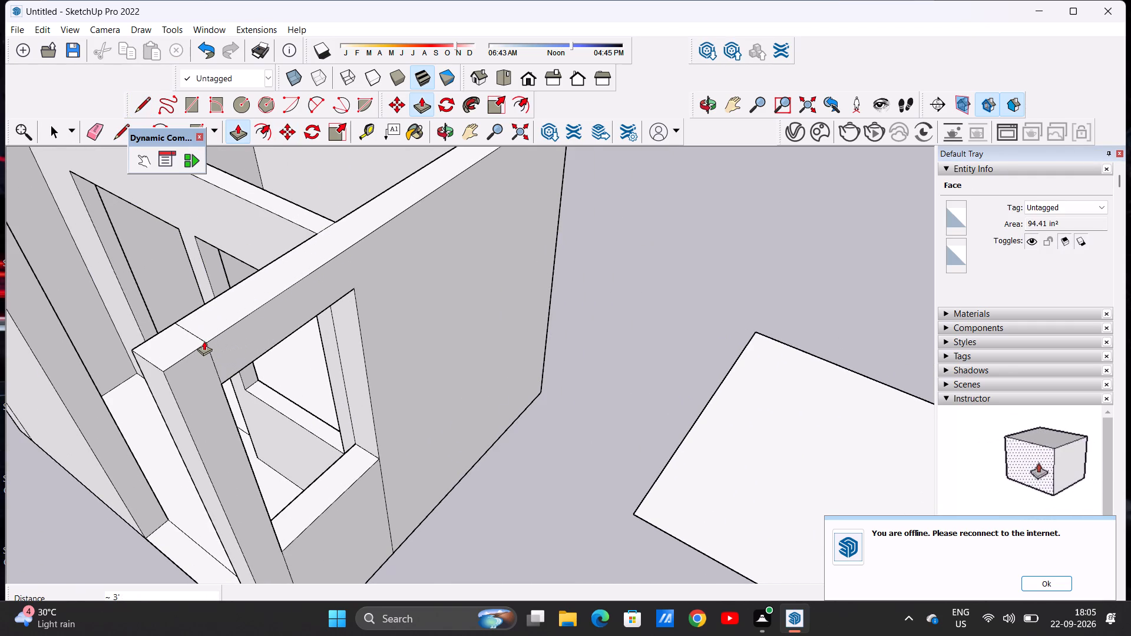
# Examine the porch's side beam, corner post, tall front wall and open front from above and at eye level.
pyautogui.press('space')
pyautogui.scroll(-11, 204, 341)
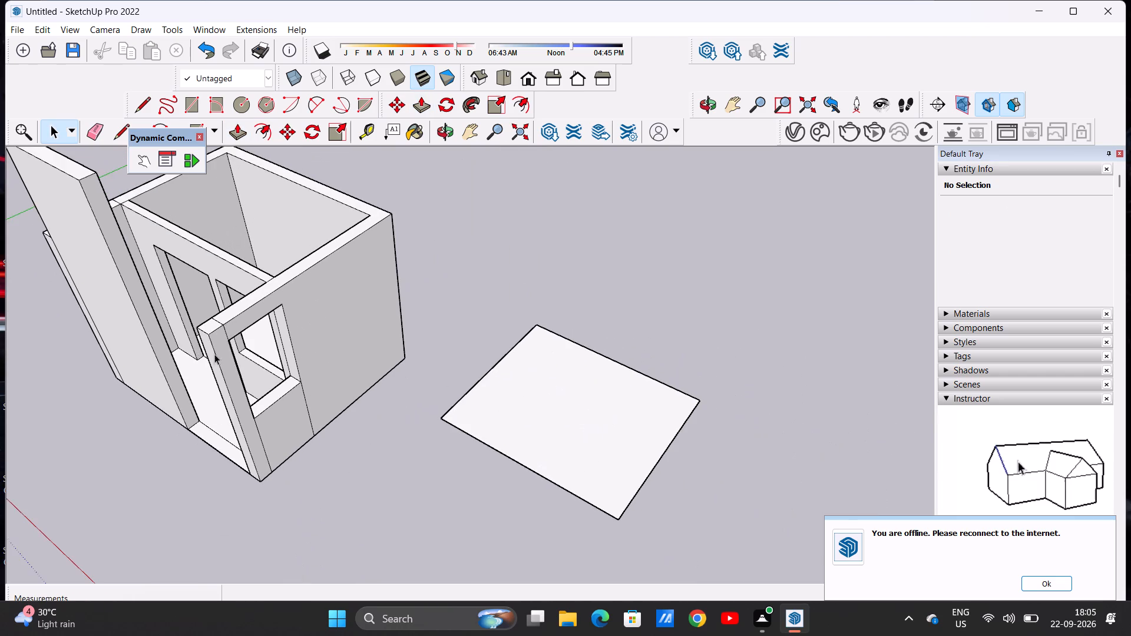
pyautogui.moveTo(220, 443); pyautogui.dragTo(213, 433, button='middle')
pyautogui.middleClick(213, 433)
pyautogui.moveTo(209, 415); pyautogui.dragTo(209, 405, button='middle')
pyautogui.moveTo(209, 404); pyautogui.dragTo(209, 390, button='middle')
pyautogui.moveTo(209, 387); pyautogui.dragTo(209, 379, button='middle')
pyautogui.middleClick(214, 380)
pyautogui.moveTo(217, 383); pyautogui.dragTo(283, 436, button='middle')
pyautogui.middleClick(283, 436)
pyautogui.middleClick(283, 436)
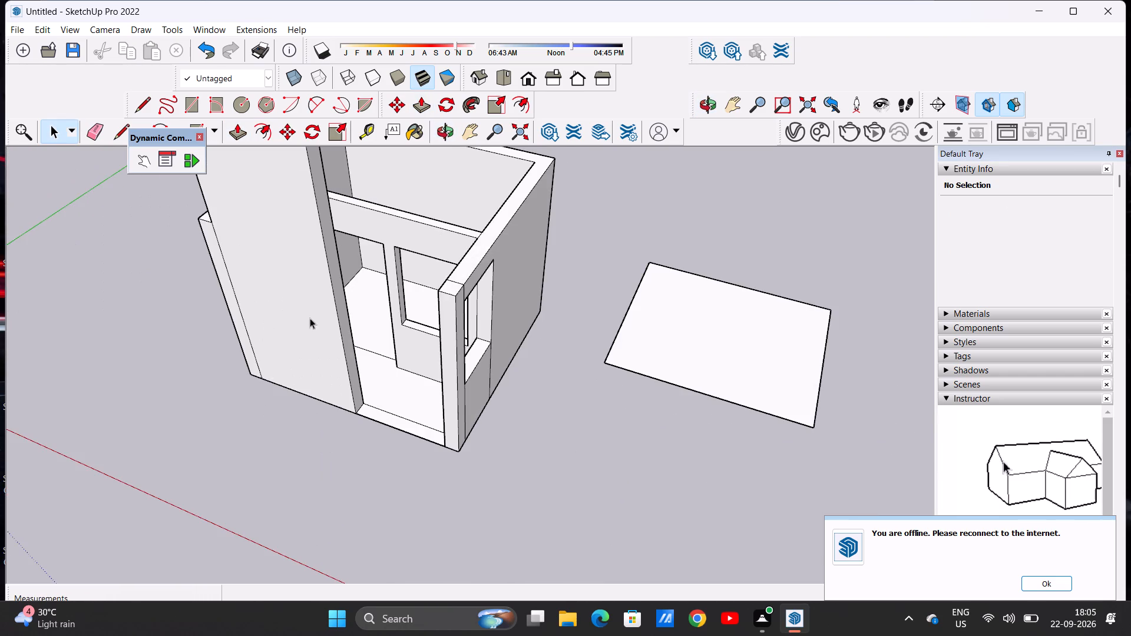
pyautogui.scroll(1, 310, 318)
pyautogui.scroll(-6, 312, 327)
pyautogui.moveTo(396, 265); pyautogui.dragTo(335, 410, button='middle')
pyautogui.middleClick(334, 410)
pyautogui.scroll(7, 349, 316)
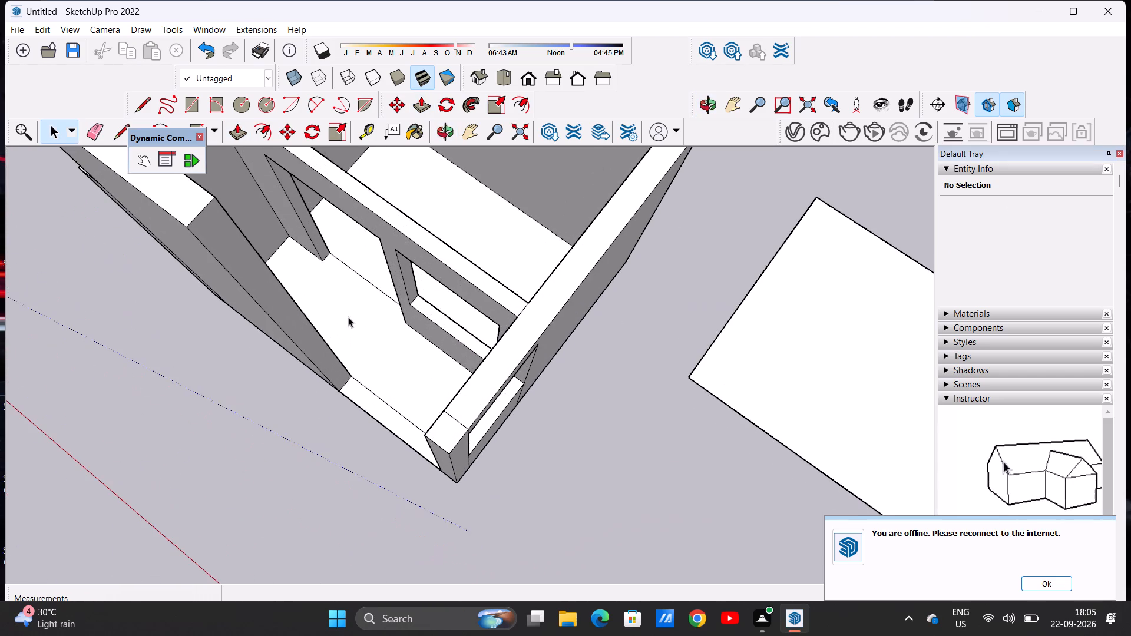
pyautogui.moveTo(363, 354); pyautogui.dragTo(368, 207, button='middle')
pyautogui.middleClick(368, 207)
pyautogui.middleClick(392, 229)
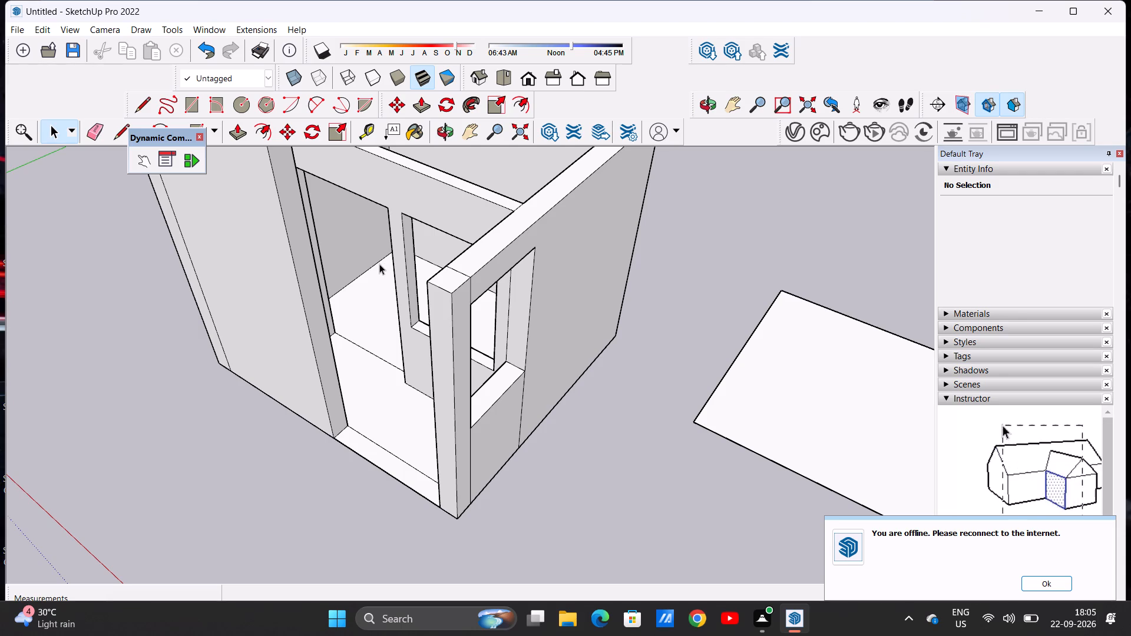
pyautogui.scroll(-11, 379, 264)
pyautogui.moveTo(385, 230); pyautogui.dragTo(317, 329, button='middle')
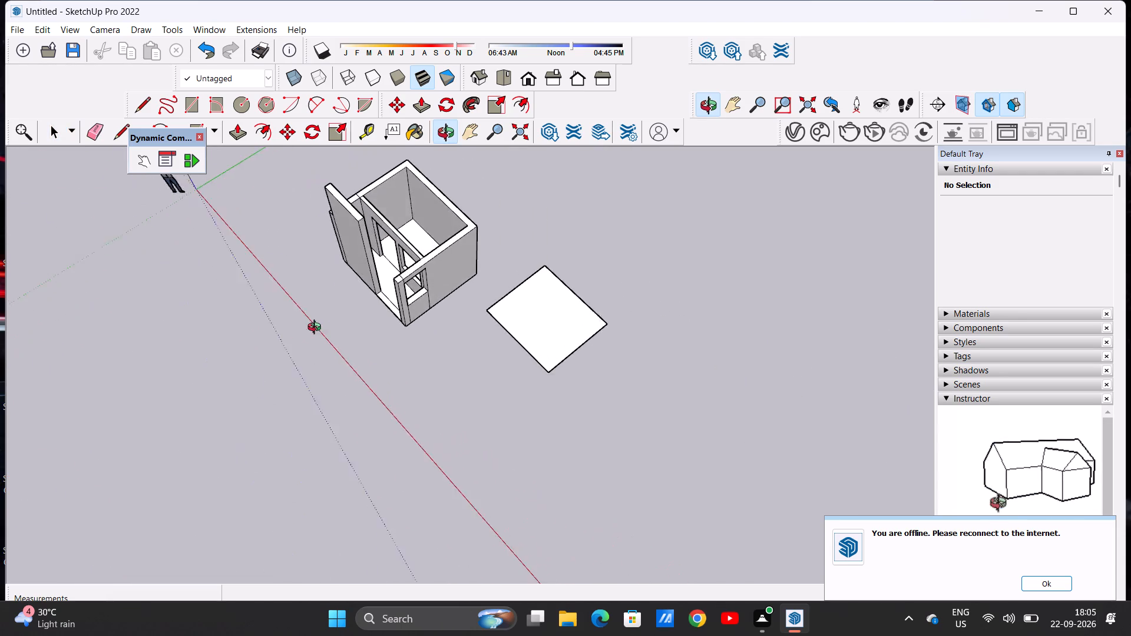
pyautogui.moveTo(317, 329); pyautogui.dragTo(306, 339, button='middle')
pyautogui.scroll(1, 305, 339)
pyautogui.scroll(5, 368, 253)
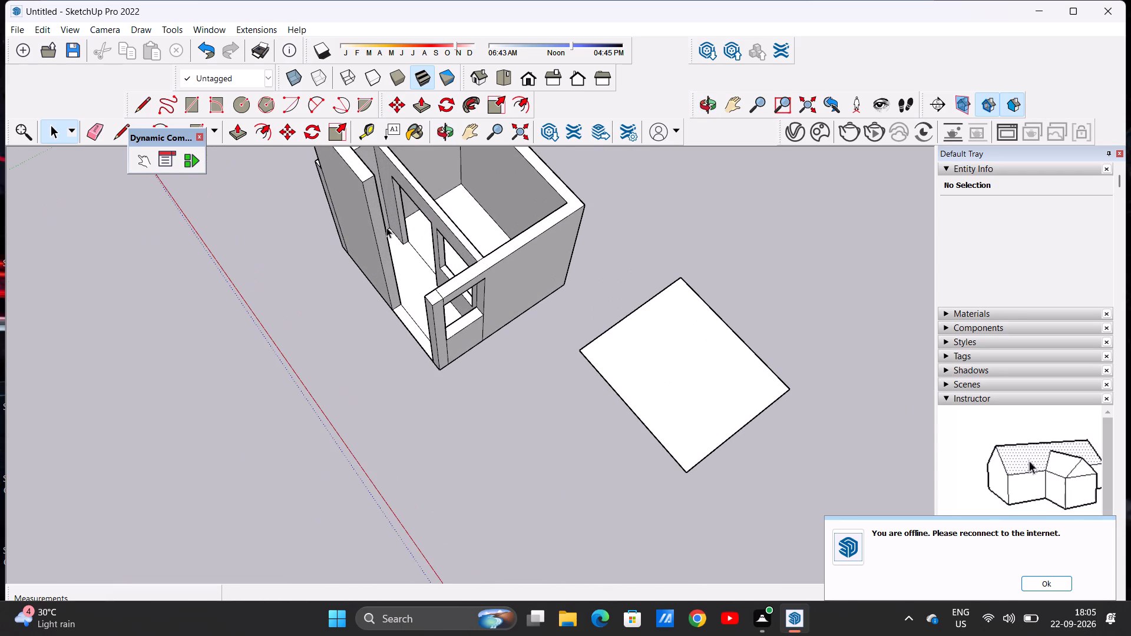
pyautogui.scroll(-6, 386, 227)
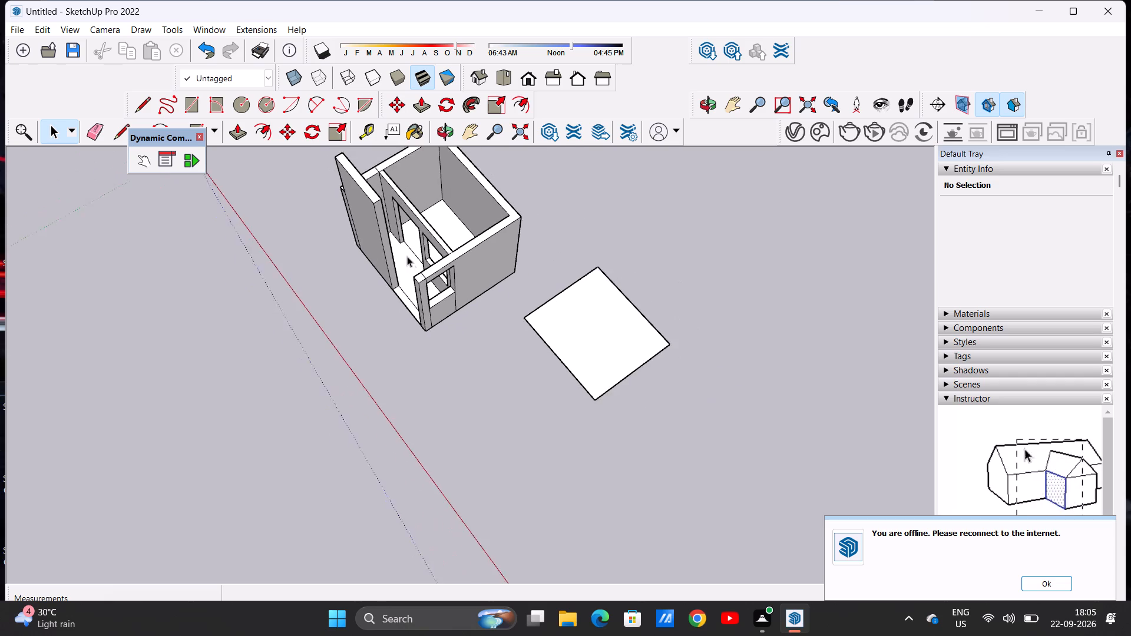
pyautogui.scroll(-2, 407, 256)
pyautogui.scroll(6, 453, 225)
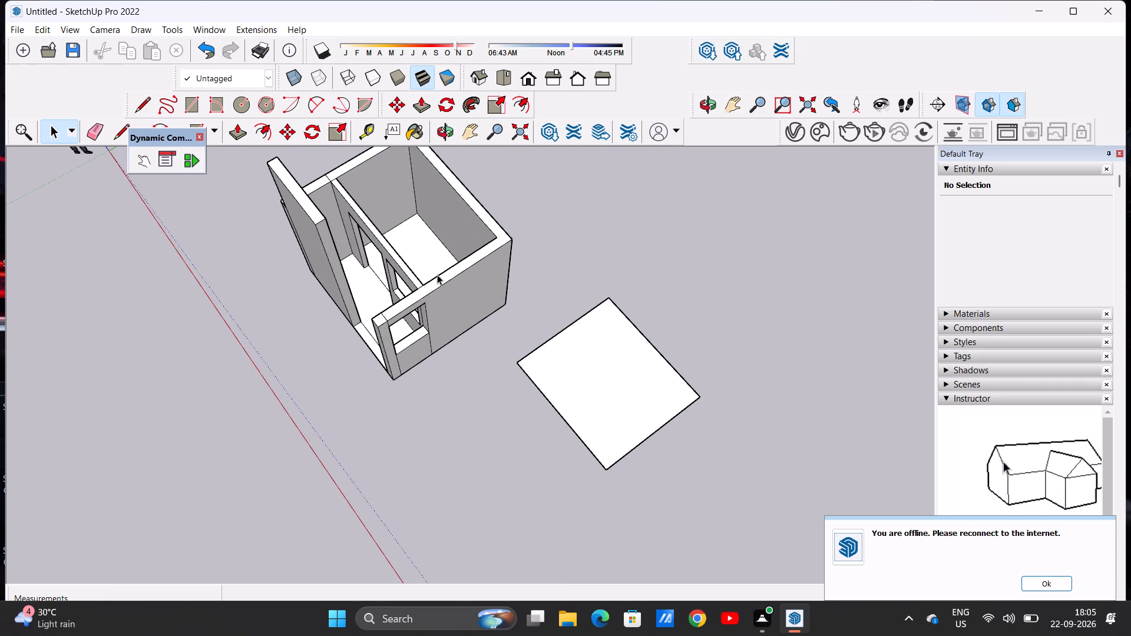
pyautogui.moveTo(432, 275); pyautogui.dragTo(487, 184, button='middle')
pyautogui.middleClick(488, 184)
pyautogui.moveTo(490, 184); pyautogui.dragTo(496, 189, button='middle')
pyautogui.middleClick(515, 203)
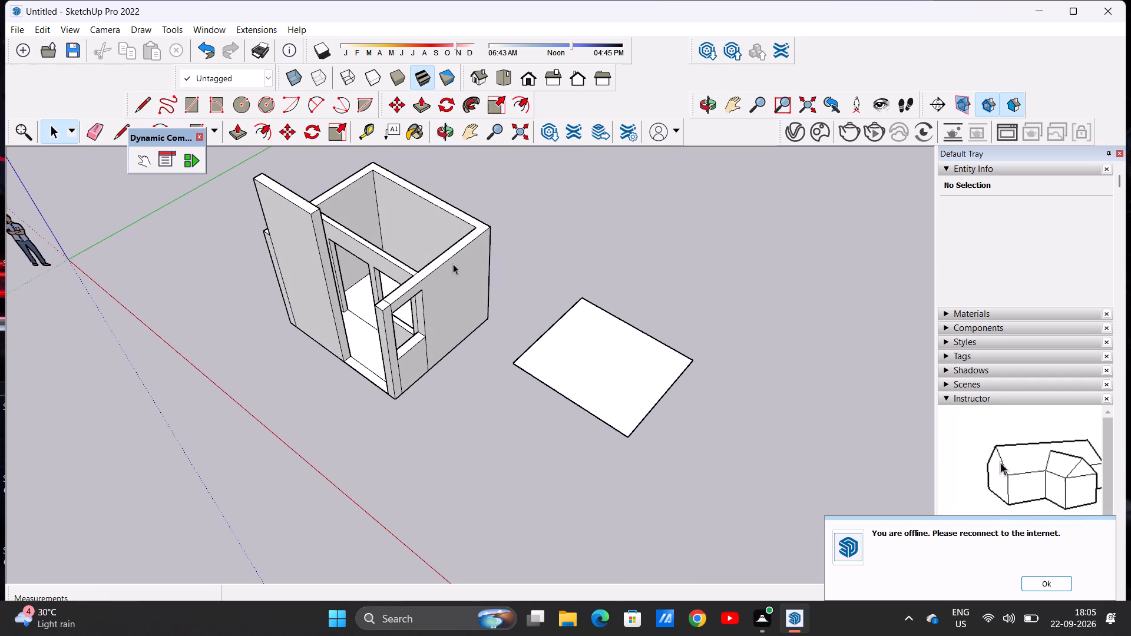
pyautogui.scroll(1, 386, 281)
pyautogui.scroll(-1, 383, 279)
pyautogui.scroll(4, 379, 273)
pyautogui.moveTo(310, 316); pyautogui.dragTo(346, 280, button='middle')
pyautogui.middleClick(353, 273)
pyautogui.middleClick(432, 206)
pyautogui.moveTo(438, 203); pyautogui.dragTo(447, 196, button='middle')
pyautogui.moveTo(449, 194); pyautogui.dragTo(462, 185, button='middle')
pyautogui.moveTo(424, 343); pyautogui.dragTo(467, 208, button='middle')
pyautogui.scroll(1, 467, 208)
pyautogui.scroll(-1, 425, 340)
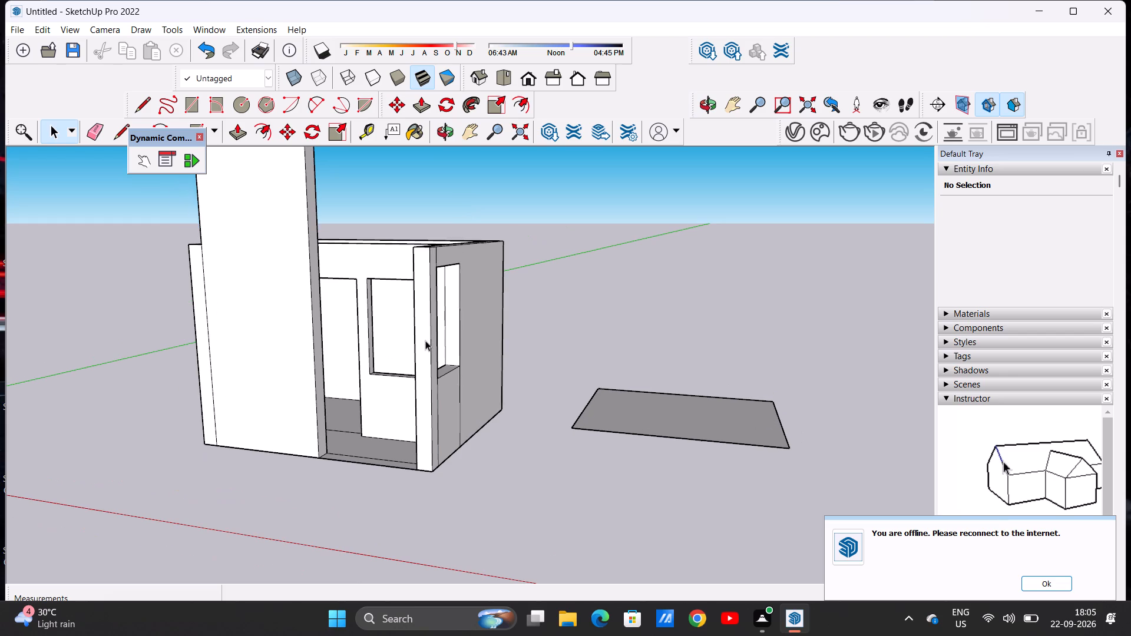
pyautogui.scroll(1, 336, 360)
pyautogui.middleClick(336, 358)
pyautogui.moveTo(337, 357); pyautogui.dragTo(429, 360, button='middle')
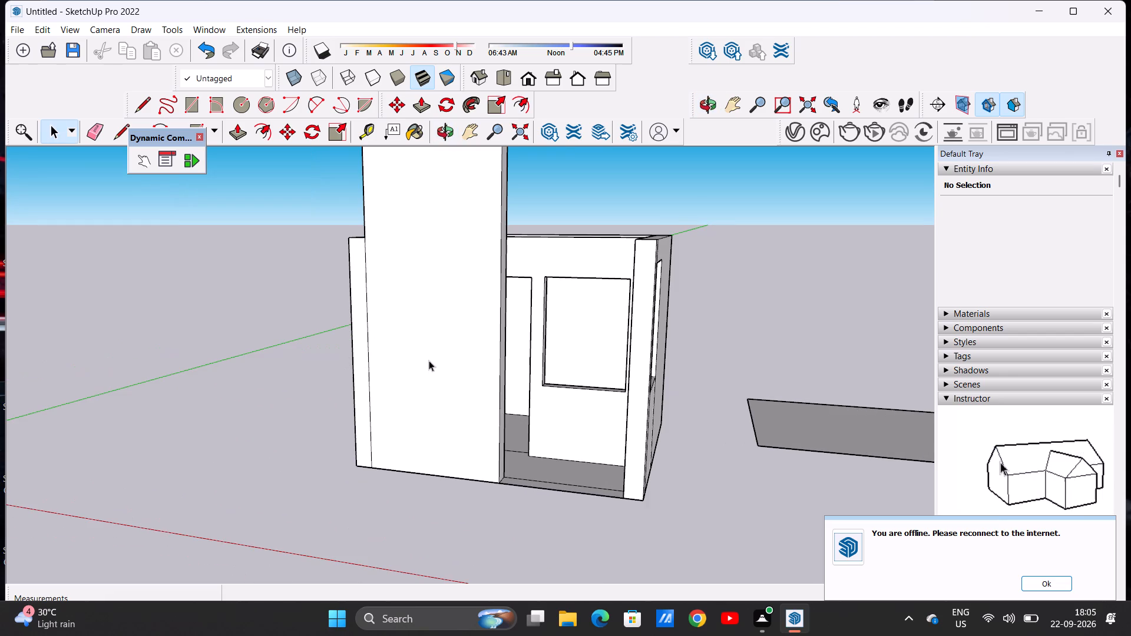
pyautogui.moveTo(429, 360); pyautogui.dragTo(434, 363, button='middle')
pyautogui.middleClick(434, 365)
pyautogui.scroll(7, 555, 336)
pyautogui.scroll(-6, 556, 335)
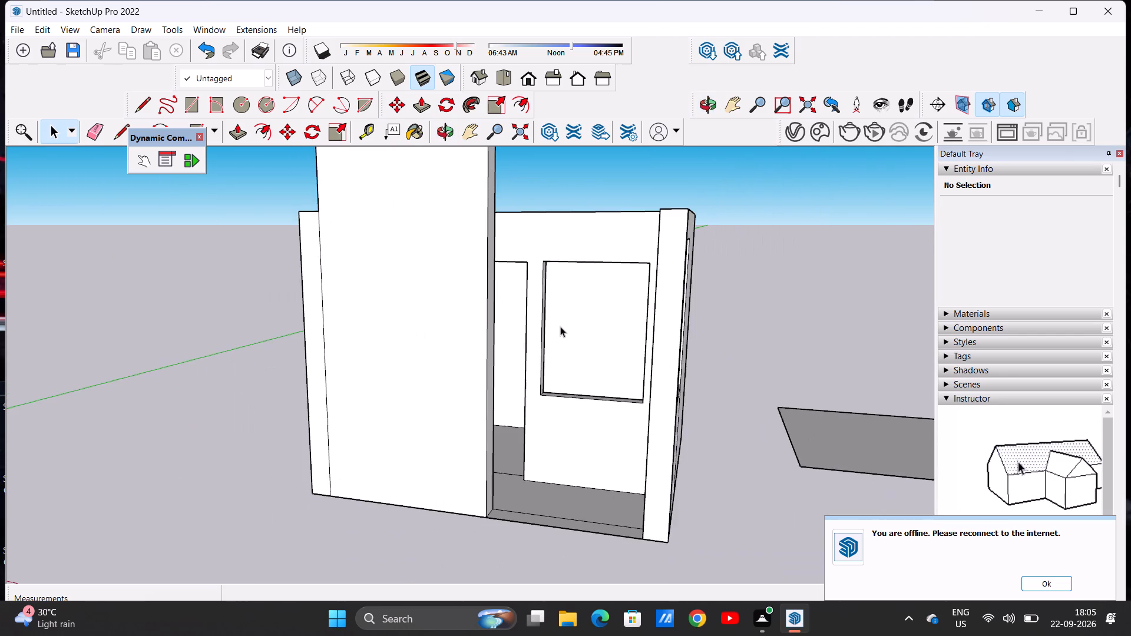
pyautogui.middleClick(560, 325)
pyautogui.moveTo(575, 340); pyautogui.dragTo(598, 360, button='middle')
pyautogui.moveTo(606, 369); pyautogui.dragTo(613, 373, button='middle')
pyautogui.middleClick(654, 407)
pyautogui.moveTo(661, 411); pyautogui.dragTo(680, 419, button='middle')
pyautogui.moveTo(652, 336); pyautogui.dragTo(749, 316, button='middle')
pyautogui.middleClick(749, 316)
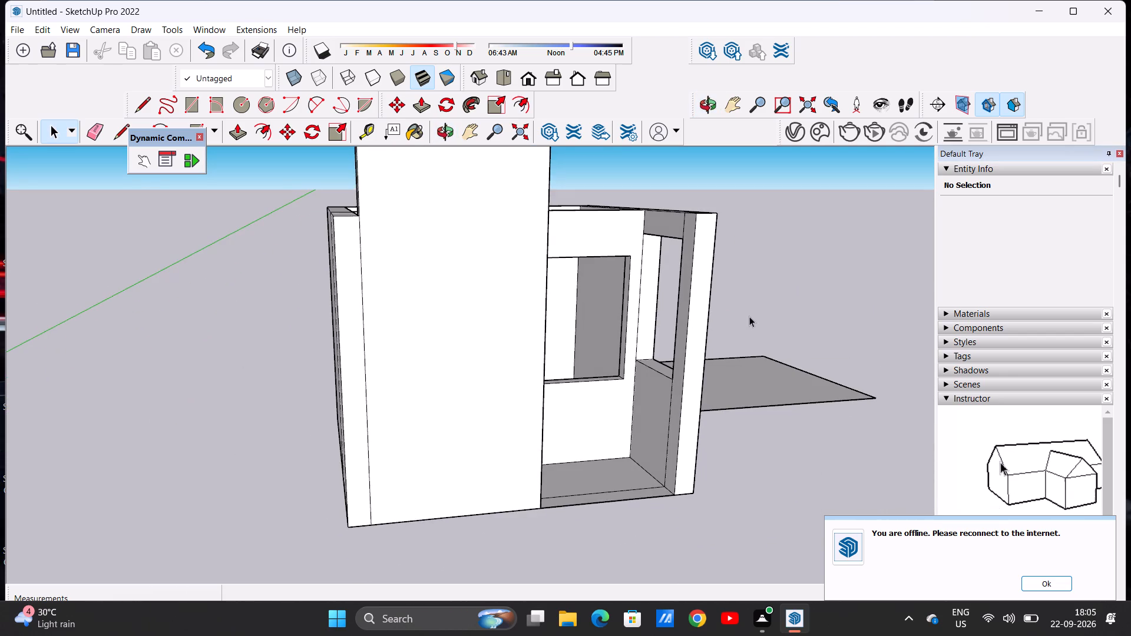
pyautogui.scroll(6, 676, 237)
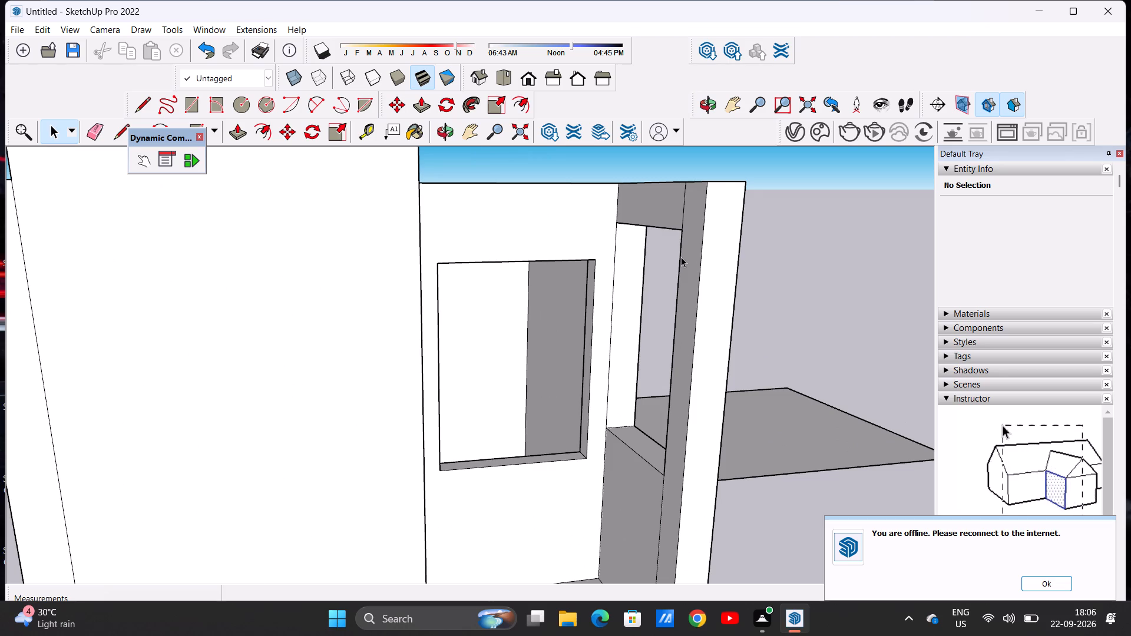
pyautogui.scroll(-9, 681, 257)
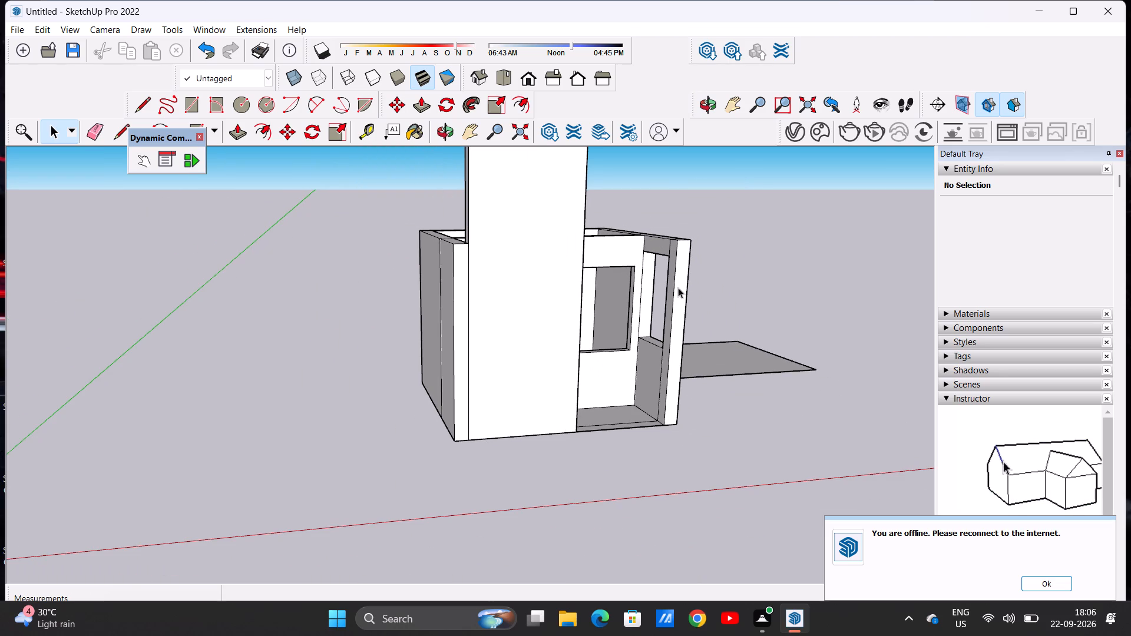
pyautogui.moveTo(647, 336); pyautogui.dragTo(520, 313, button='middle')
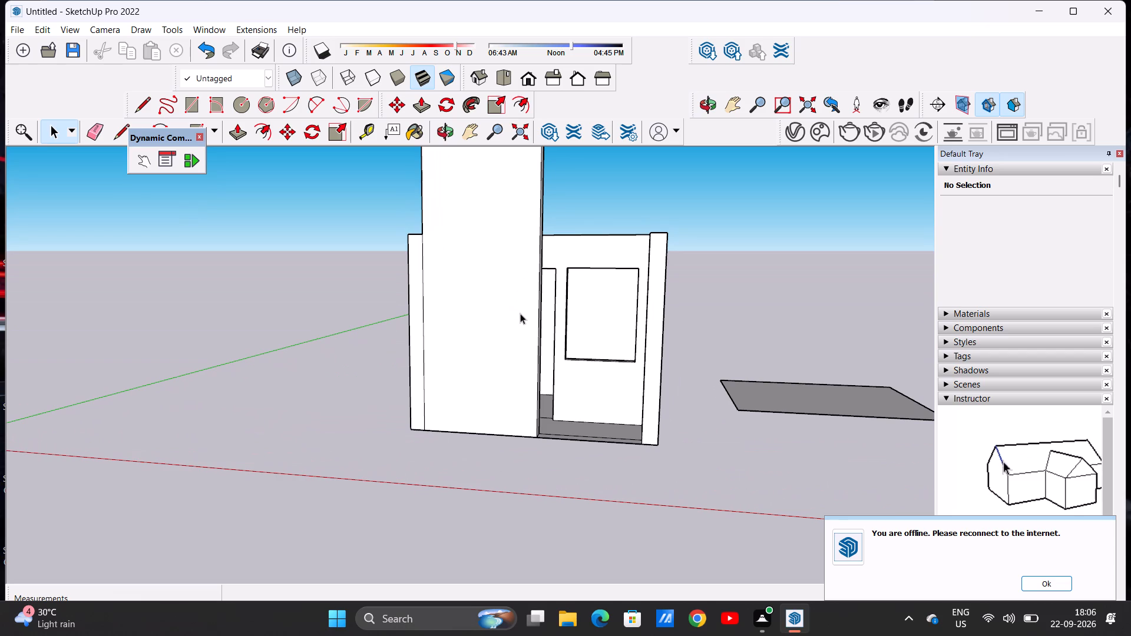
pyautogui.scroll(5, 654, 240)
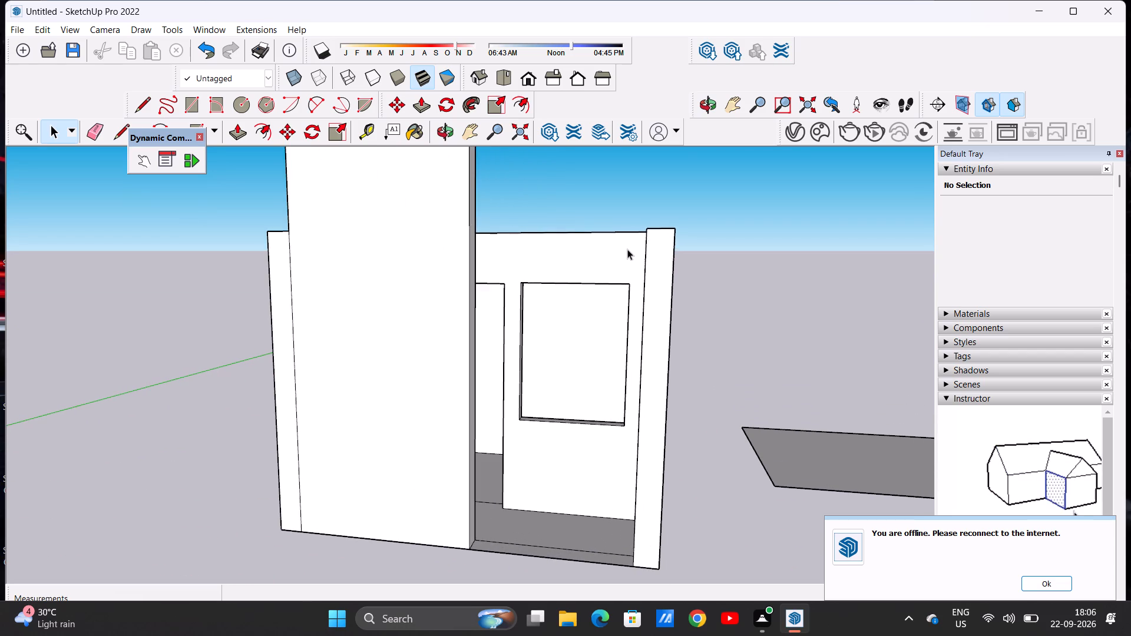
pyautogui.scroll(-3, 627, 249)
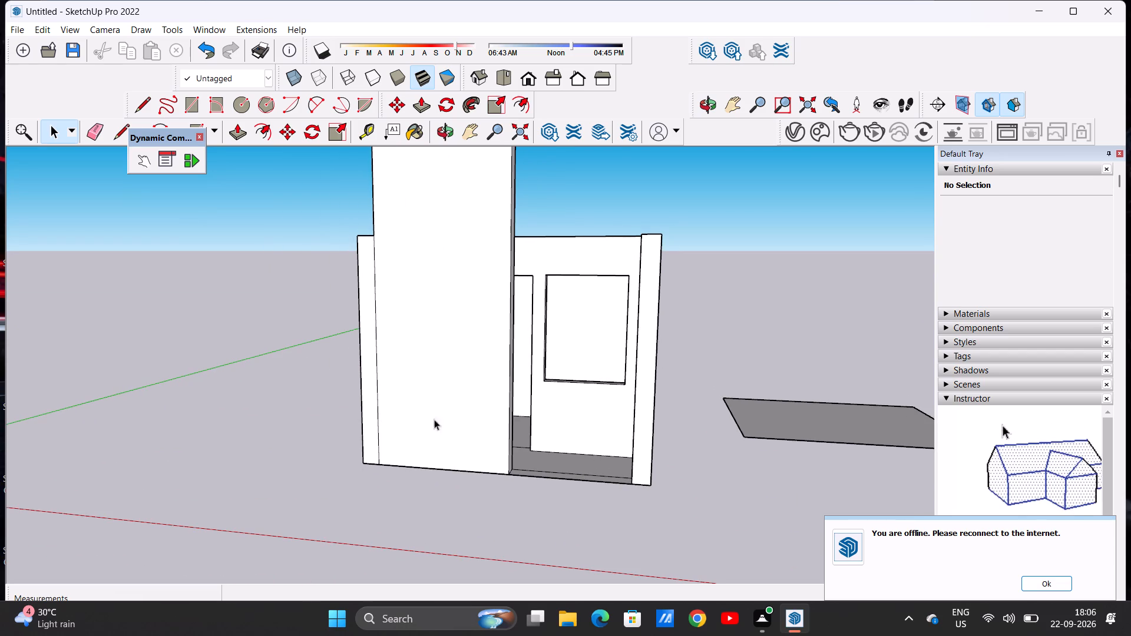
# Move the separate ground rectangle about 20' 9 3/4" by its corner to the inner back corner of the wall tops, covering room and porch.
pyautogui.middleClick(409, 435)
pyautogui.moveTo(639, 283); pyautogui.dragTo(408, 436, button='middle')
pyautogui.moveTo(389, 445); pyautogui.dragTo(185, 500, button='middle')
pyautogui.scroll(-5, 315, 369)
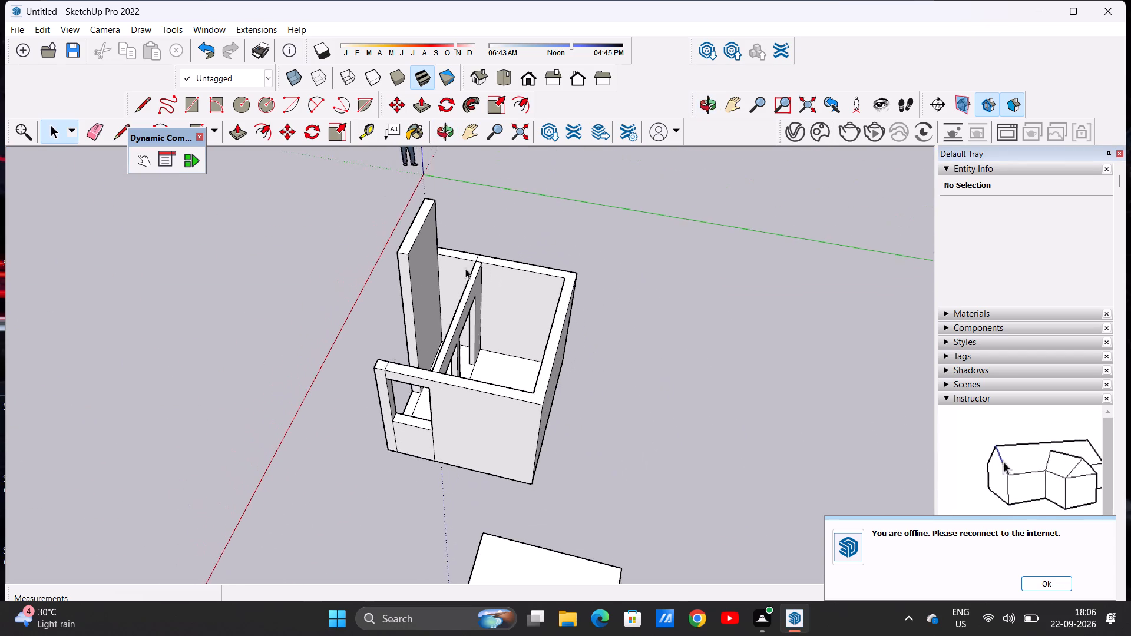
pyautogui.scroll(-2, 465, 269)
pyautogui.doubleClick(491, 541)
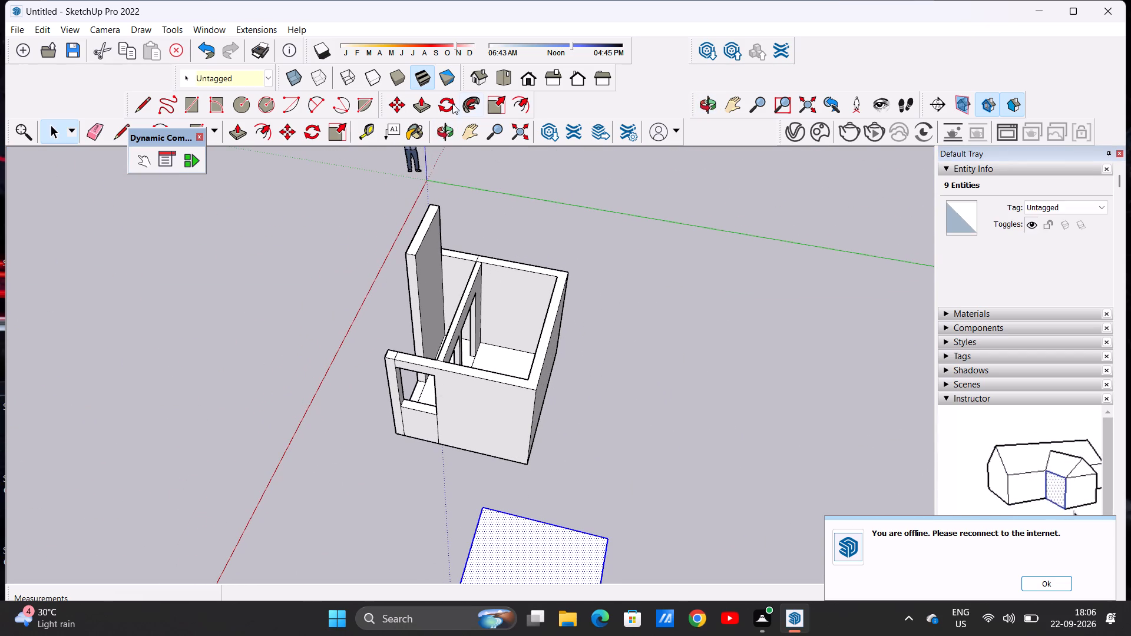
pyautogui.click(402, 100)
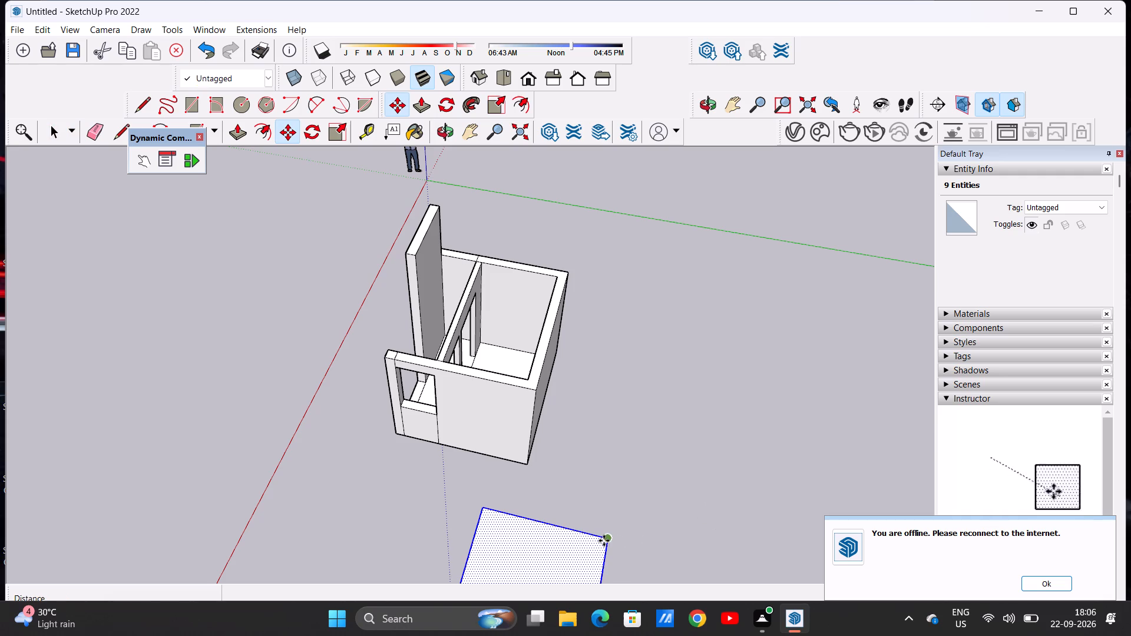
pyautogui.click(608, 540)
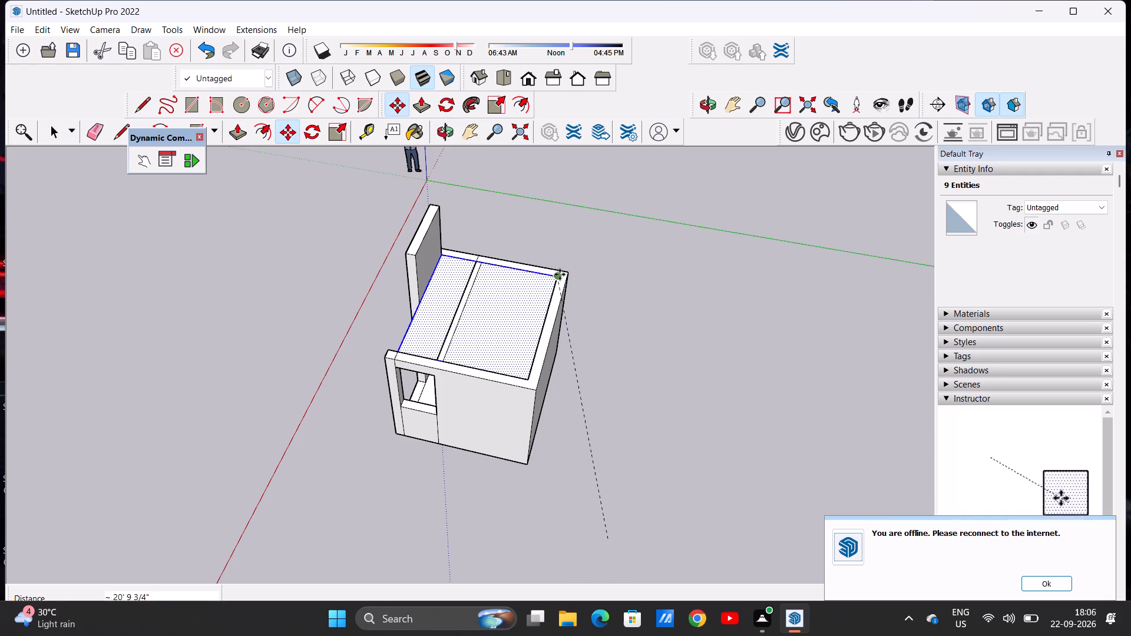
pyautogui.click(560, 274)
pyautogui.press('space')
pyautogui.click(739, 385)
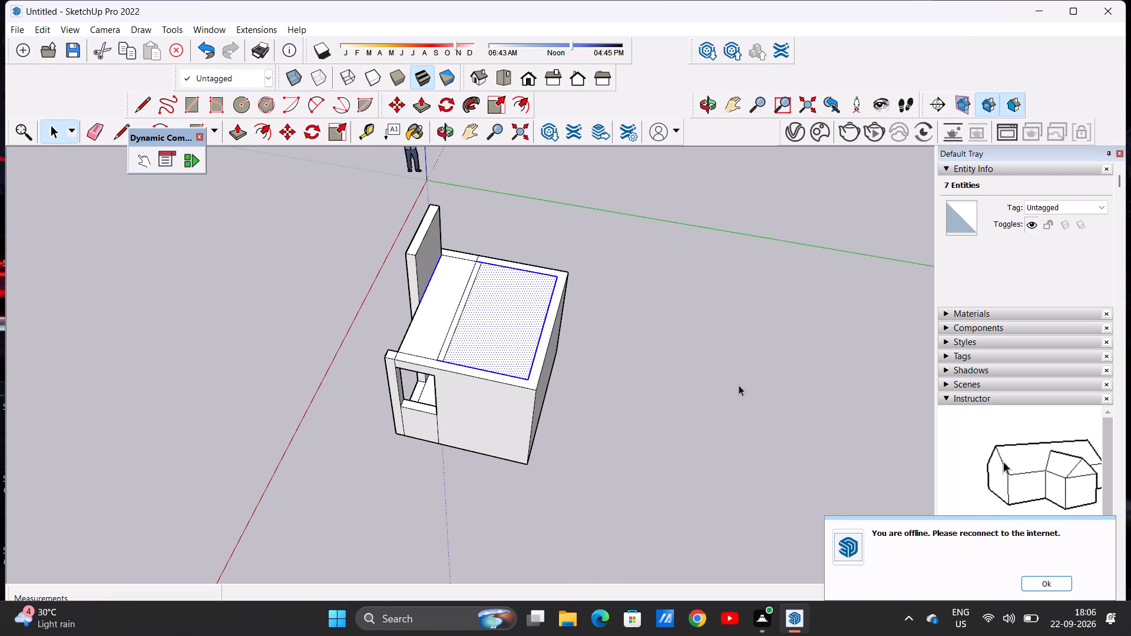
# Erase the two dividing-wall lines across the roof face and the short leftover line across the doorway-side wall top.
pyautogui.moveTo(496, 479); pyautogui.dragTo(845, 475, button='middle')
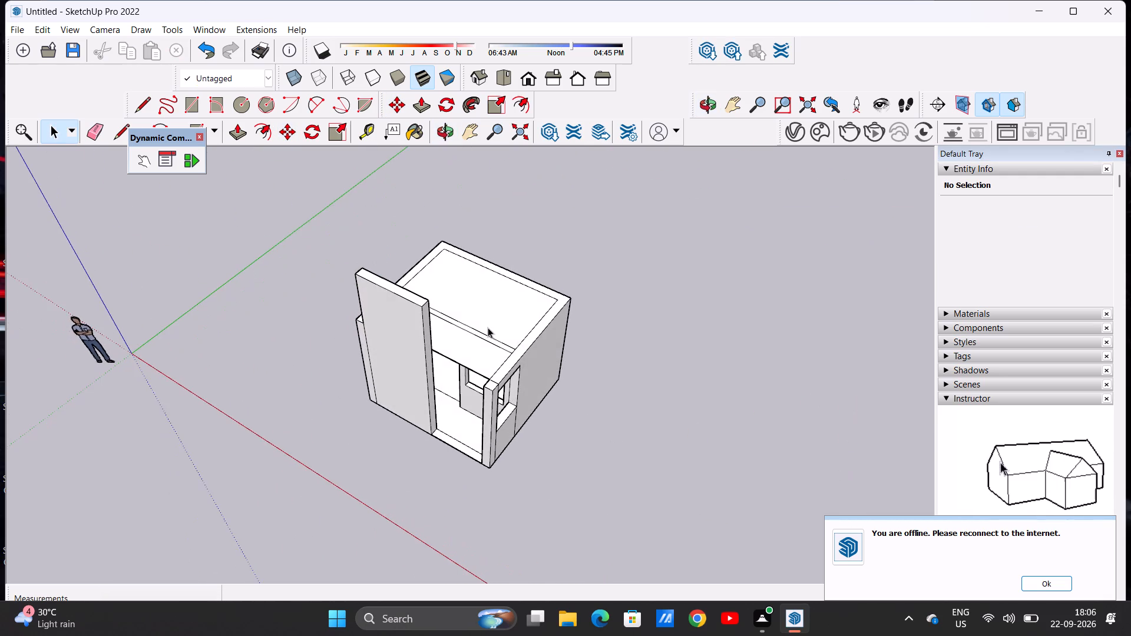
pyautogui.scroll(6, 501, 330)
pyautogui.scroll(-4, 497, 334)
pyautogui.scroll(7, 491, 357)
pyautogui.moveTo(455, 309); pyautogui.dragTo(398, 413, button='middle')
pyautogui.click(94, 126)
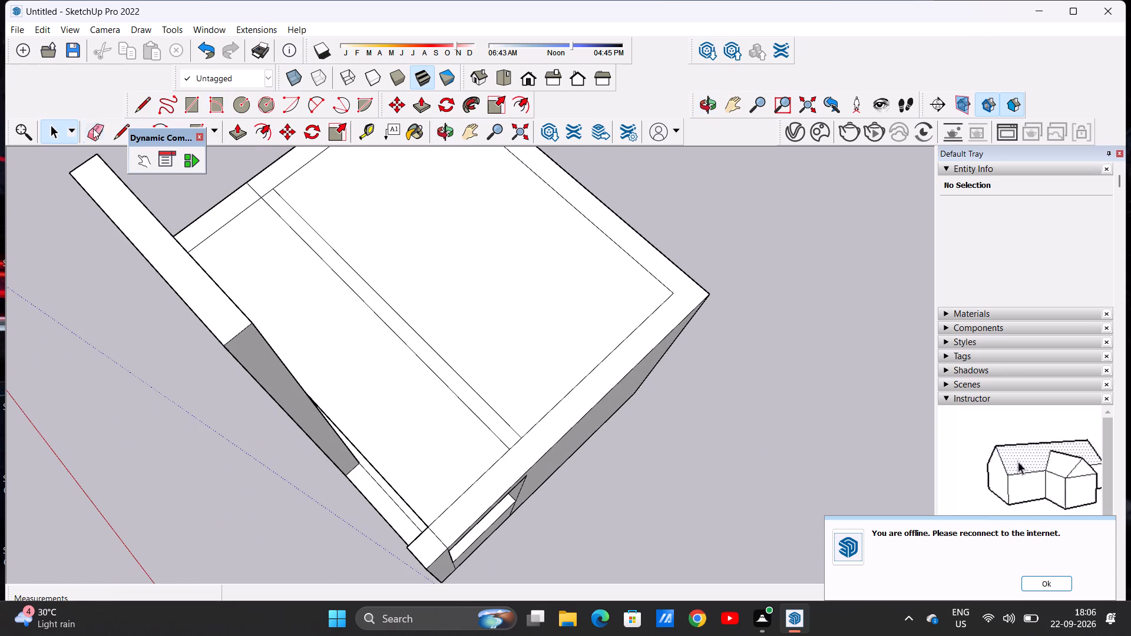
pyautogui.scroll(-1, 266, 257)
pyautogui.scroll(5, 285, 259)
pyautogui.click(360, 289)
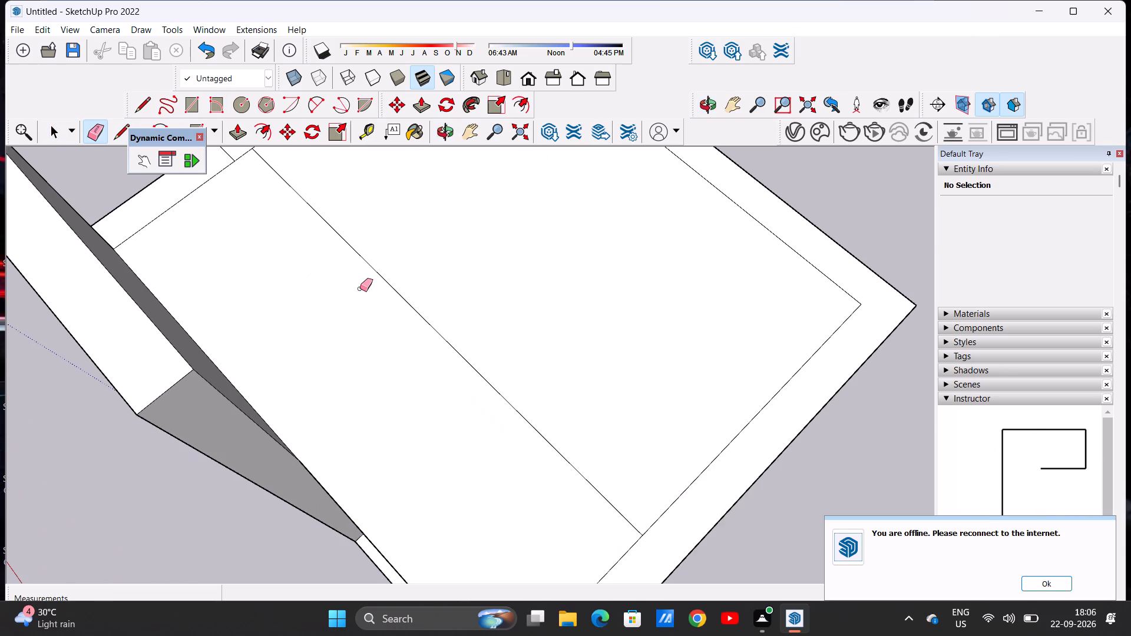
pyautogui.click(375, 269)
pyautogui.scroll(-3, 398, 304)
pyautogui.scroll(1, 401, 281)
pyautogui.scroll(-2, 401, 274)
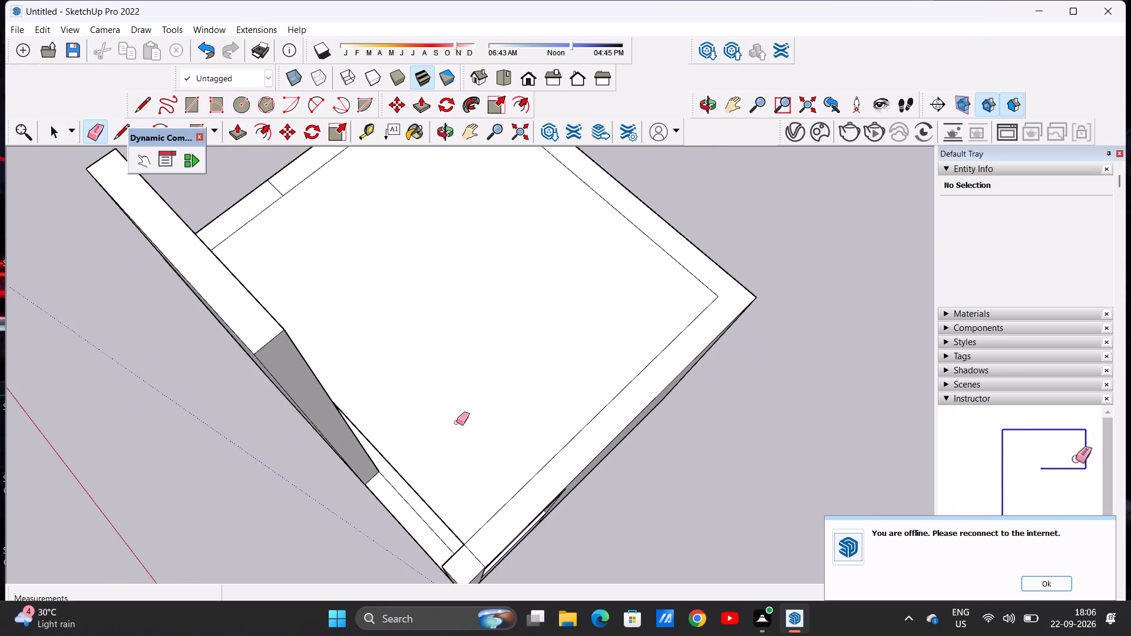
pyautogui.scroll(-3, 474, 356)
pyautogui.scroll(7, 315, 205)
pyautogui.scroll(-1, 329, 254)
pyautogui.scroll(1, 329, 254)
pyautogui.scroll(-1, 329, 254)
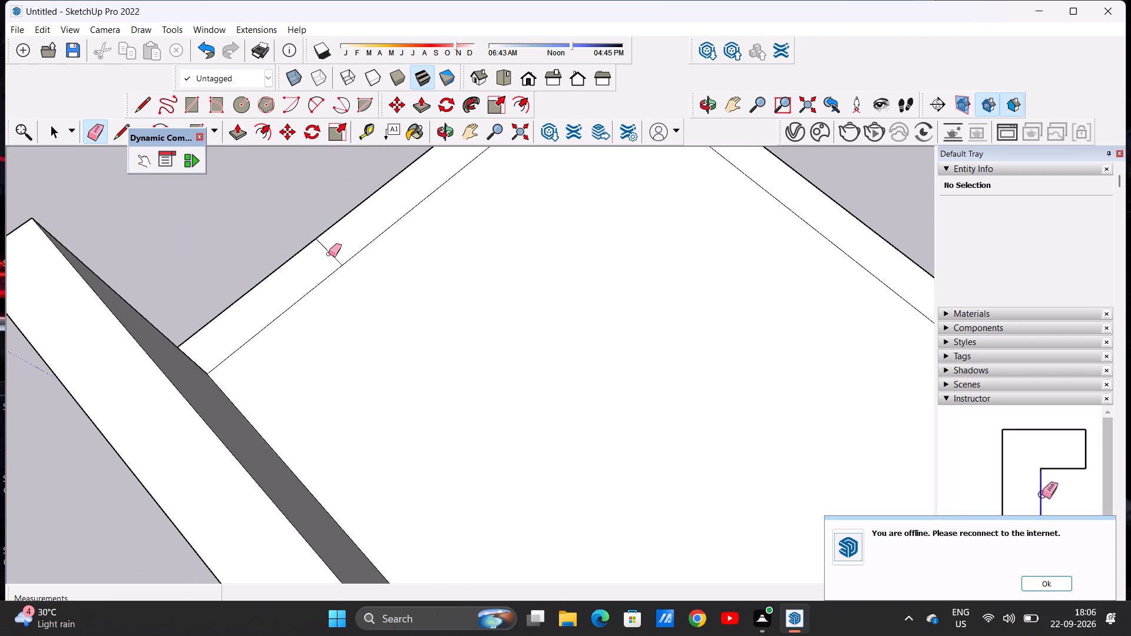
pyautogui.click(329, 254)
pyautogui.scroll(1, 329, 244)
pyautogui.scroll(-3, 324, 236)
pyautogui.scroll(1, 318, 229)
pyautogui.scroll(-4, 318, 229)
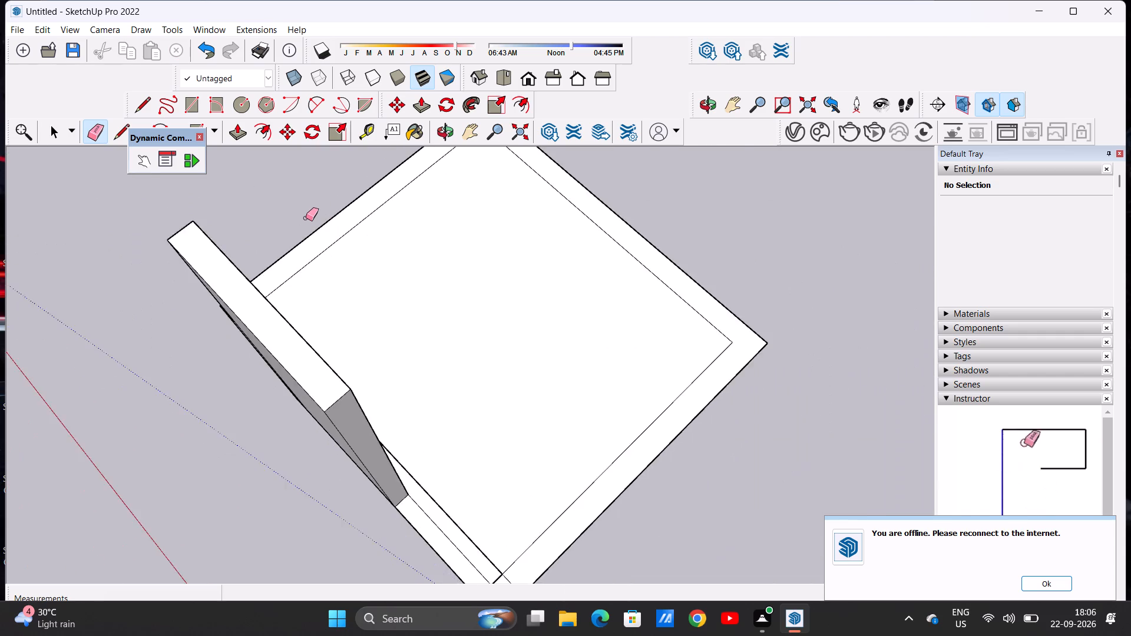
pyautogui.scroll(-4, 306, 218)
pyautogui.scroll(5, 535, 399)
pyautogui.scroll(5, 450, 454)
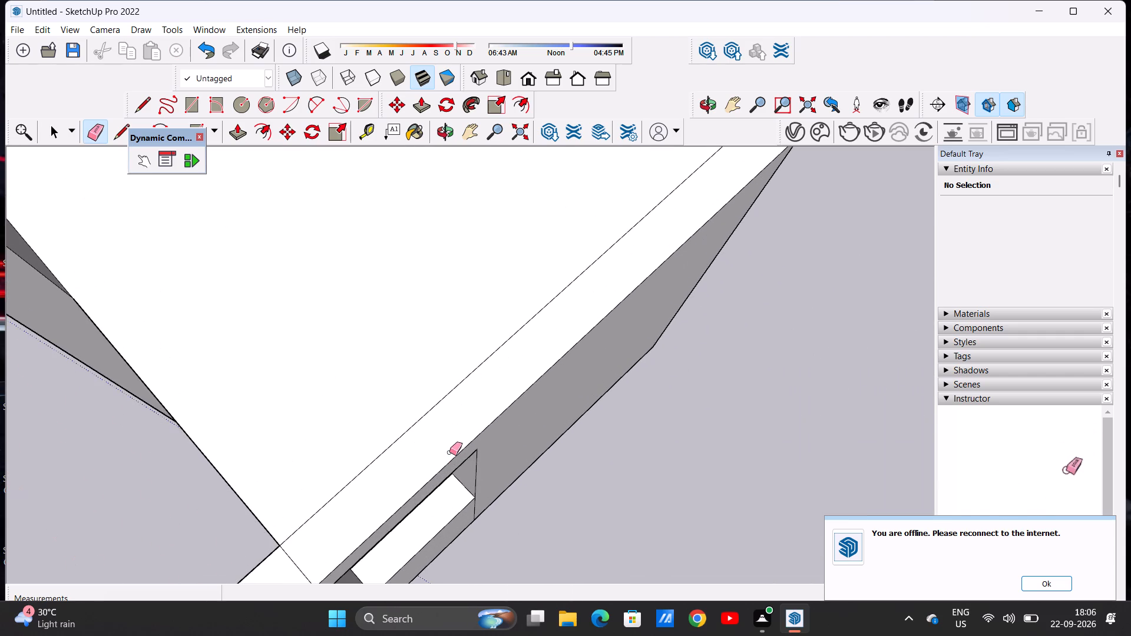
pyautogui.scroll(-10, 462, 413)
pyautogui.scroll(2, 462, 401)
pyautogui.scroll(-5, 462, 400)
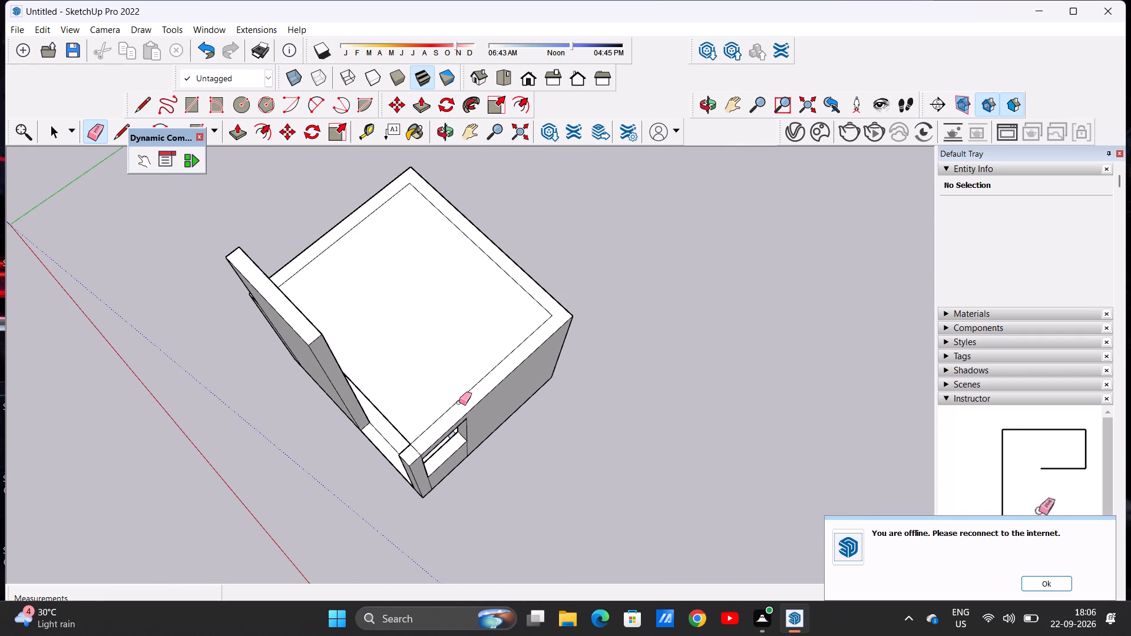
pyautogui.press('space')
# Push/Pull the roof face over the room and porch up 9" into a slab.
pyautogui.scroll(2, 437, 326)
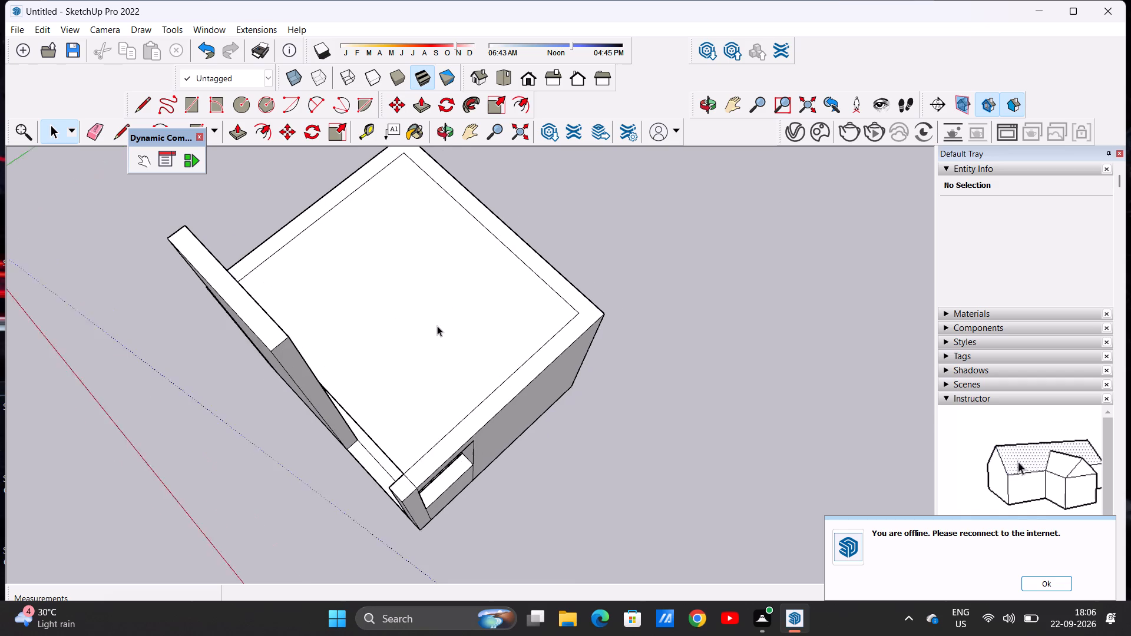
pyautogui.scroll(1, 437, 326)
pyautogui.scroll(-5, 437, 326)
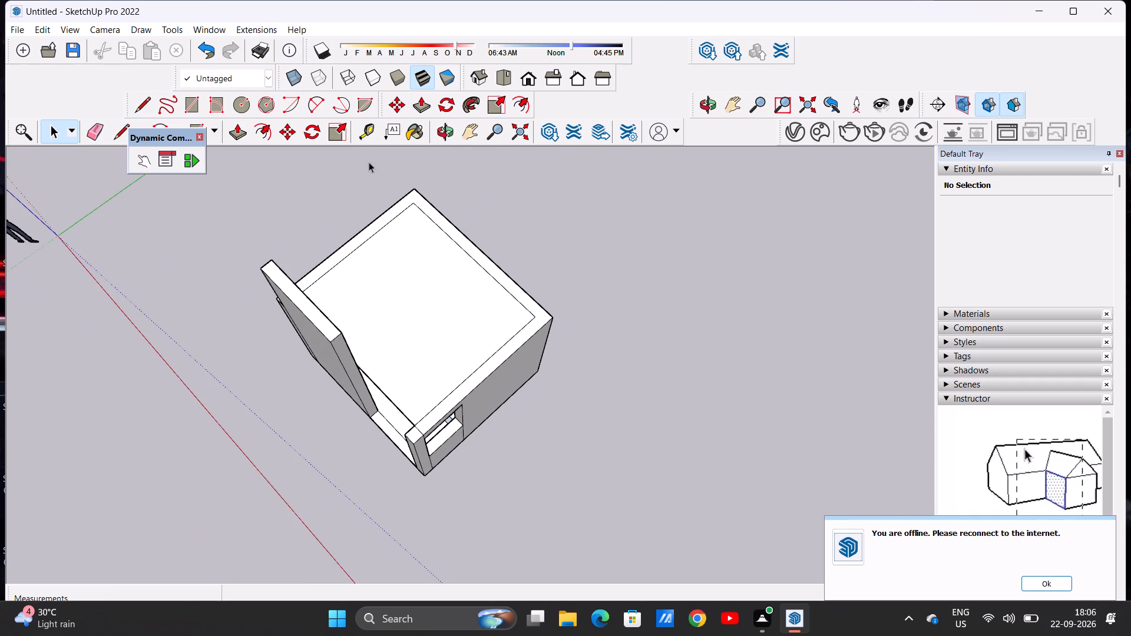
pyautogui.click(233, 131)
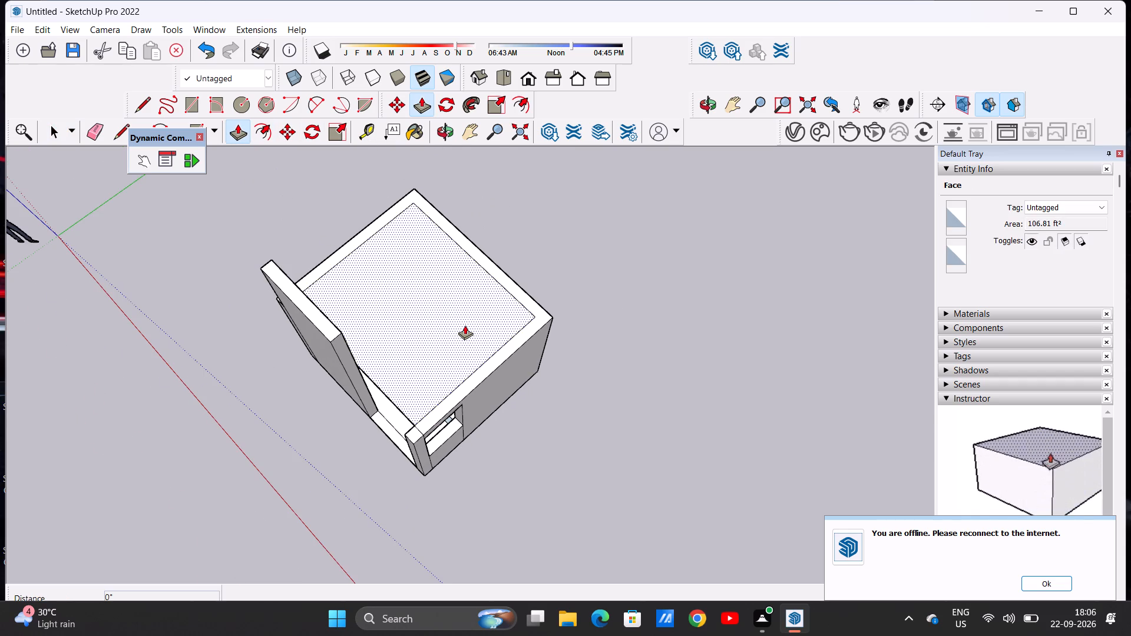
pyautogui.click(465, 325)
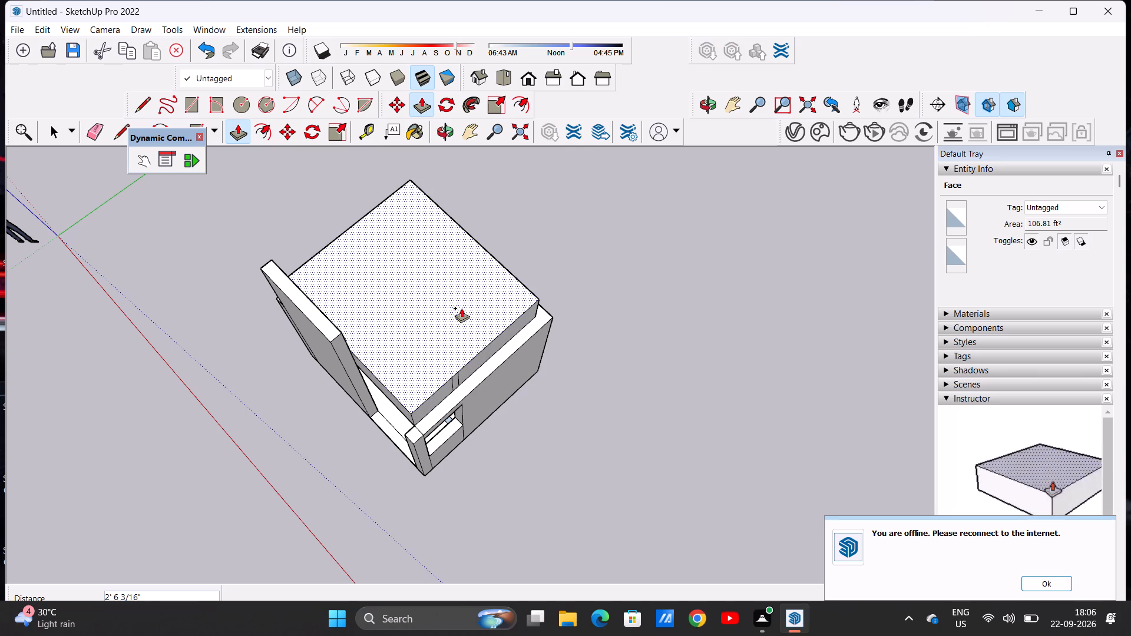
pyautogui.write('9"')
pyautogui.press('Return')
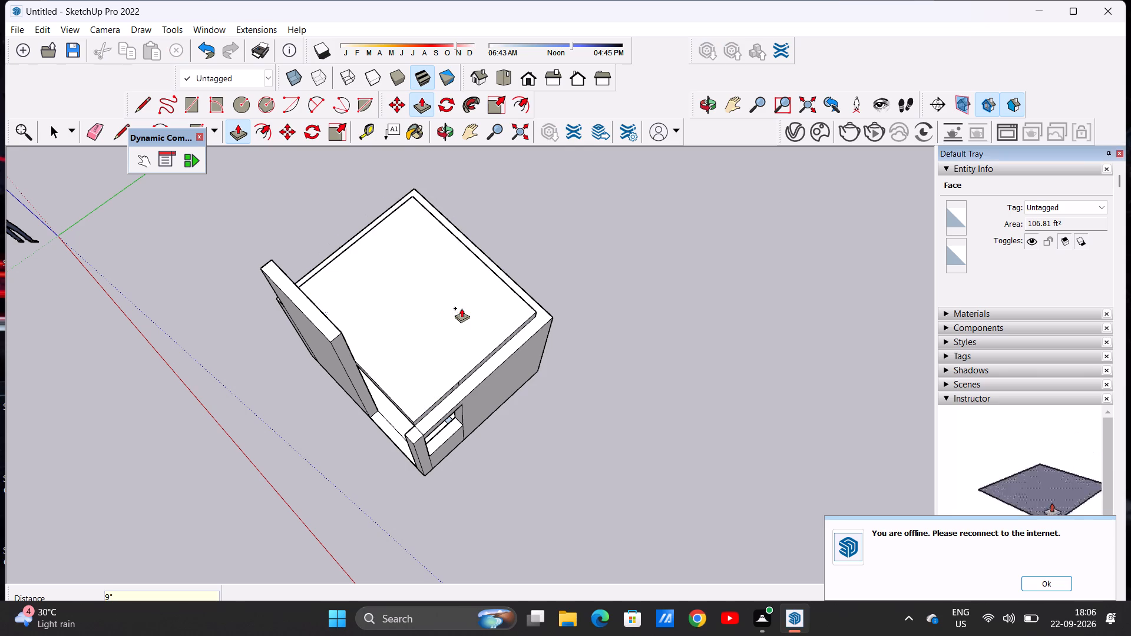
# Examine the roof slab against the wall tops, side beam, open porch and tall front wall from above and from the front.
pyautogui.moveTo(533, 476); pyautogui.dragTo(532, 466, button='middle')
pyautogui.middleClick(533, 464)
pyautogui.middleClick(534, 458)
pyautogui.moveTo(538, 433); pyautogui.dragTo(550, 262, button='middle')
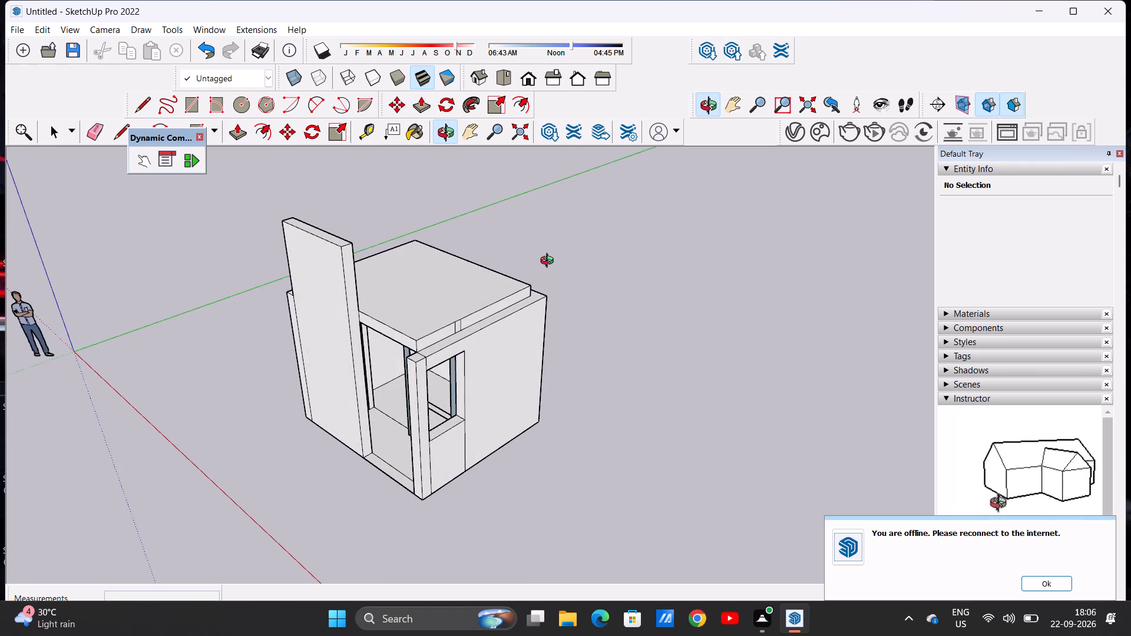
pyautogui.moveTo(550, 262); pyautogui.dragTo(481, 385, button='middle')
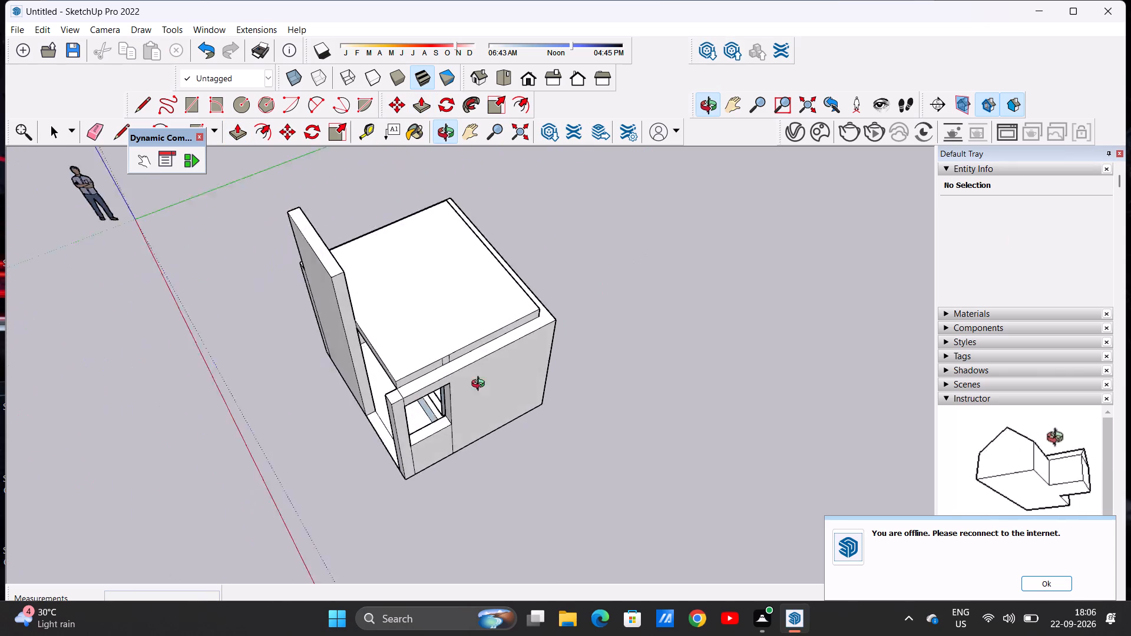
pyautogui.moveTo(481, 385); pyautogui.dragTo(447, 418, button='middle')
pyautogui.scroll(3, 530, 344)
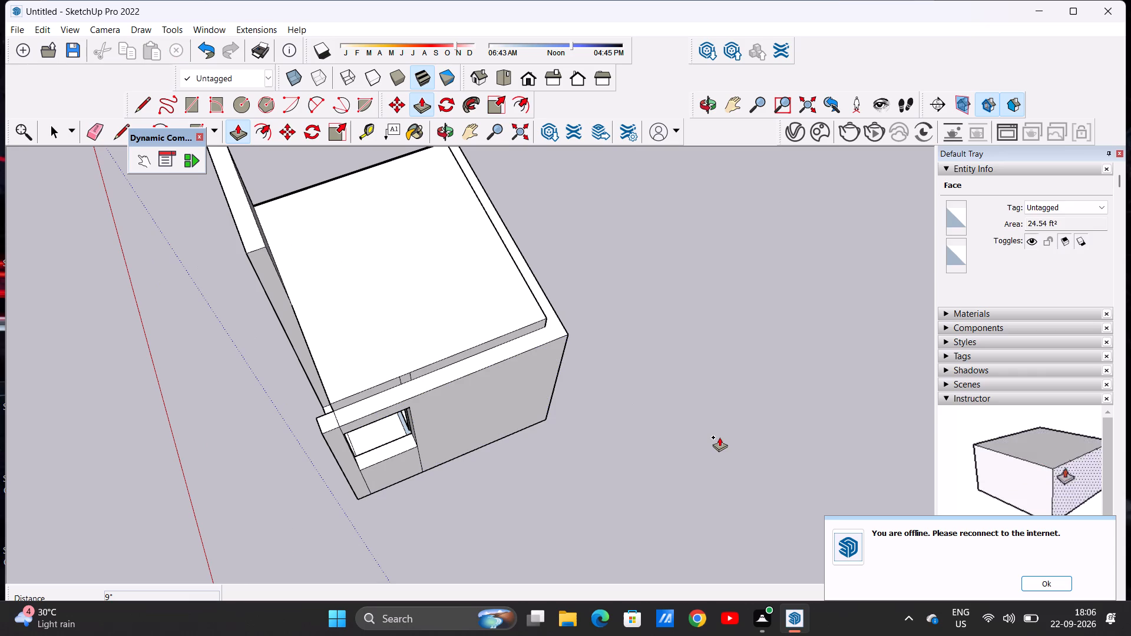
pyautogui.press('space')
pyautogui.middleClick(603, 516)
pyautogui.moveTo(614, 471); pyautogui.dragTo(616, 463, button='middle')
pyautogui.moveTo(635, 399); pyautogui.dragTo(646, 241, button='middle')
pyautogui.middleClick(646, 241)
pyautogui.moveTo(646, 242); pyautogui.dragTo(636, 285, button='middle')
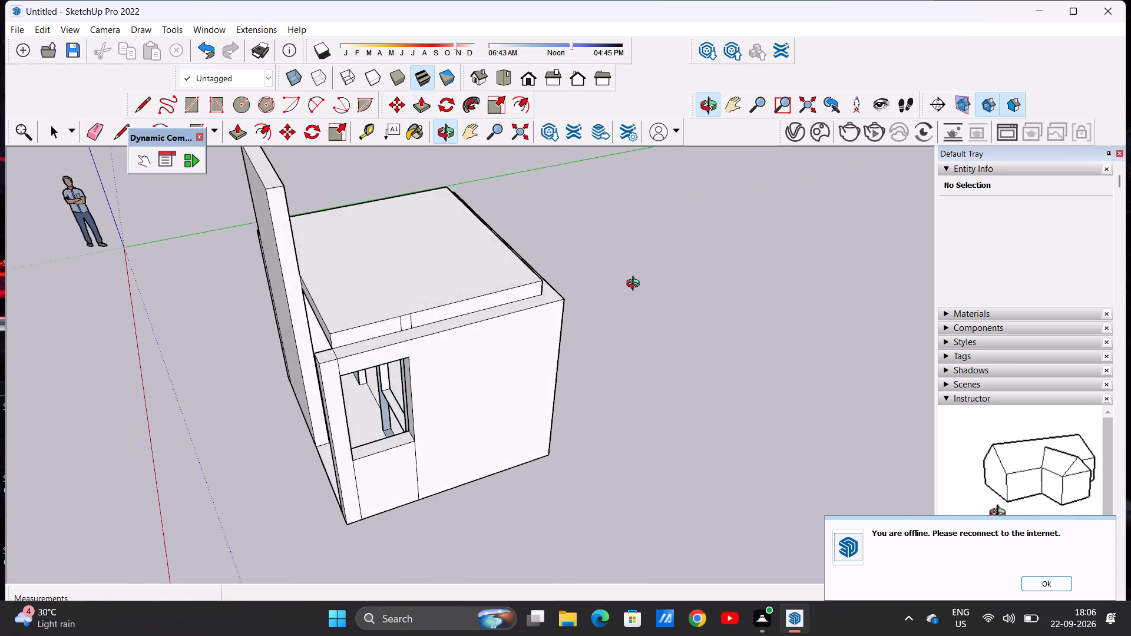
pyautogui.moveTo(636, 285); pyautogui.dragTo(865, 217, button='middle')
pyautogui.middleClick(865, 217)
pyautogui.scroll(-10, 638, 263)
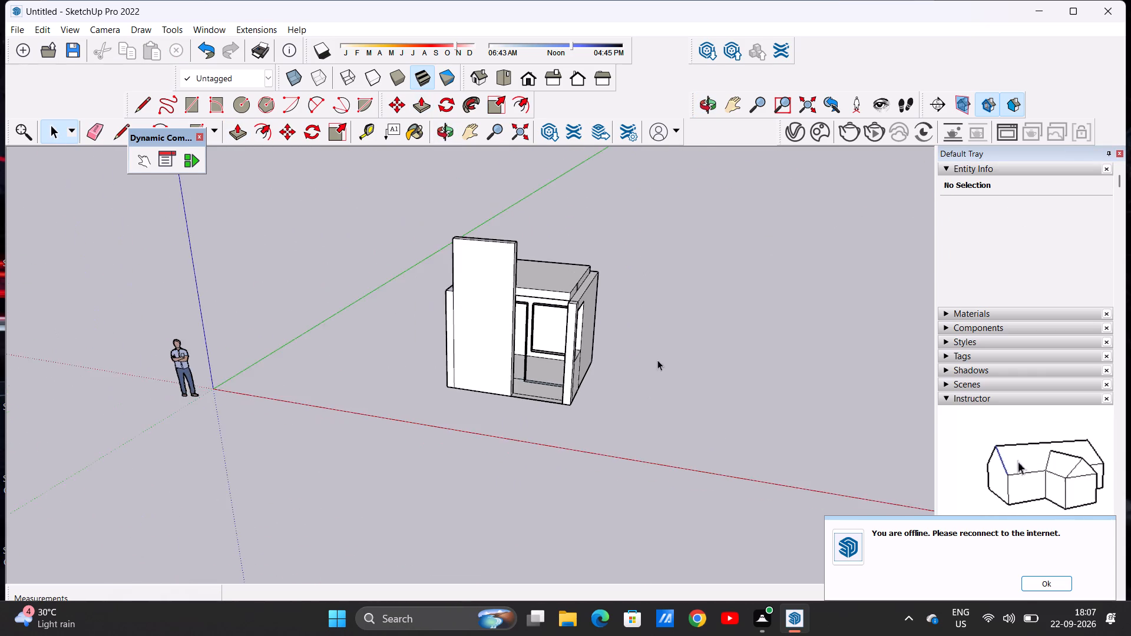
pyautogui.scroll(5, 733, 319)
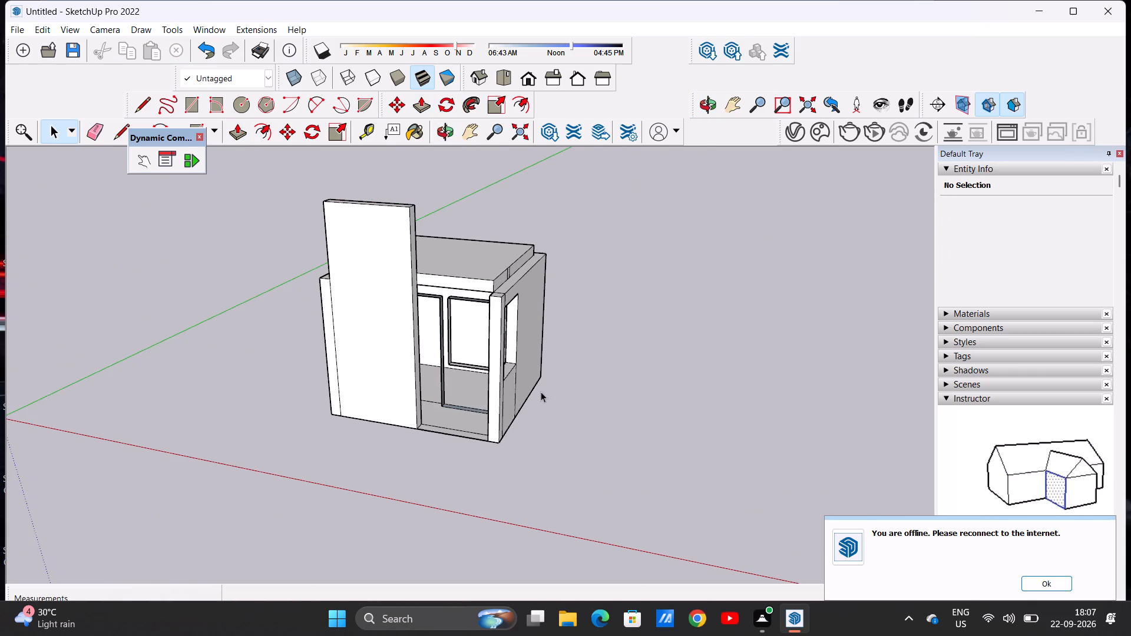
pyautogui.scroll(-2, 709, 335)
pyautogui.scroll(3, 763, 300)
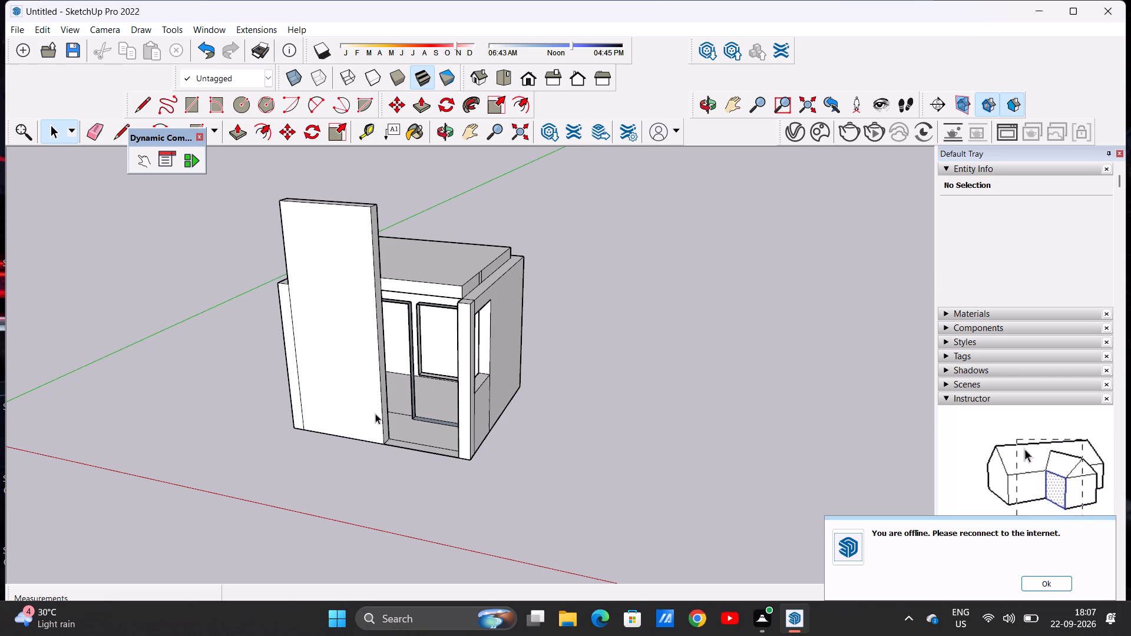
# Undo the slab extrusion, line erasures, rectangle move, side-wall beam and tall front wall.
pyautogui.hotkey('ctrl', 'z')
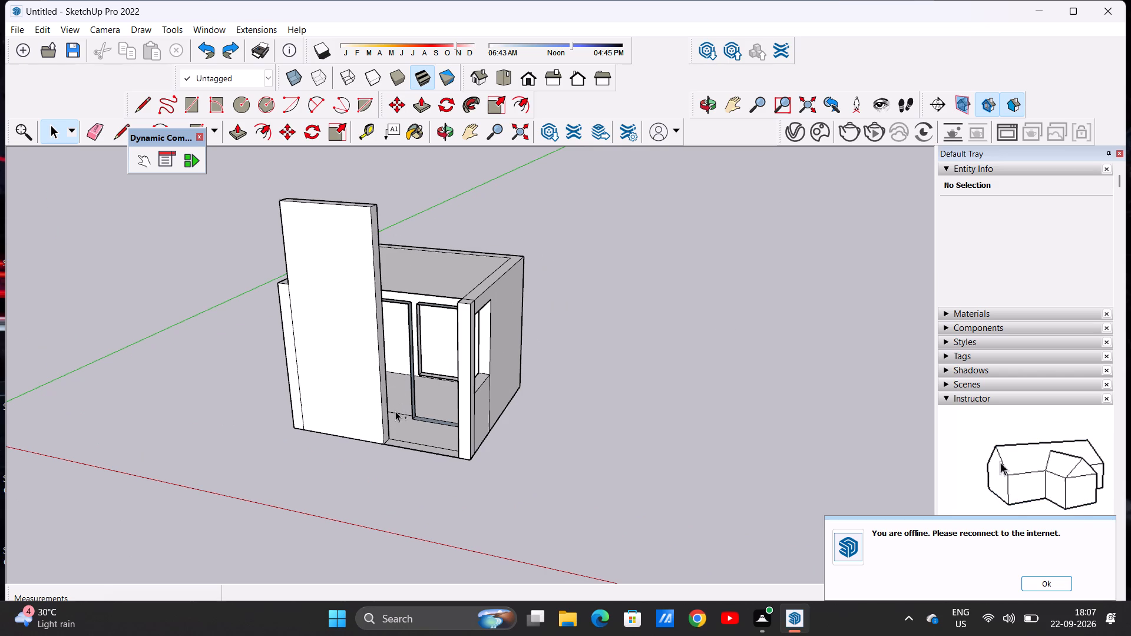
pyautogui.hotkey('ctrl', 'z')
pyautogui.hotkey('ctrl', 'z')
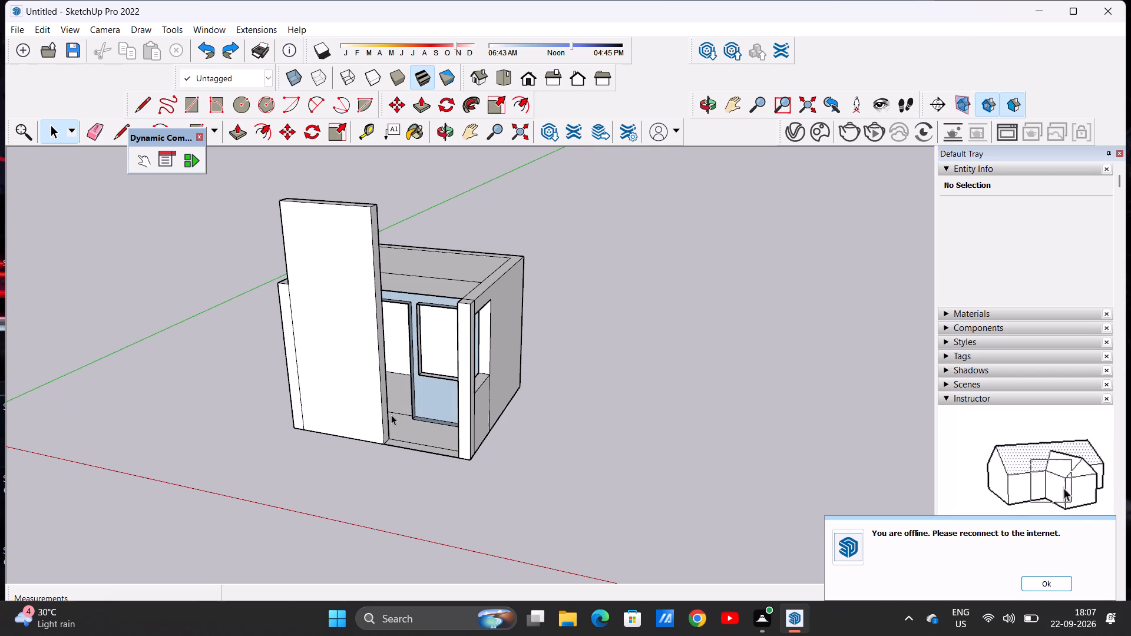
pyautogui.hotkey('ctrl', 'z')
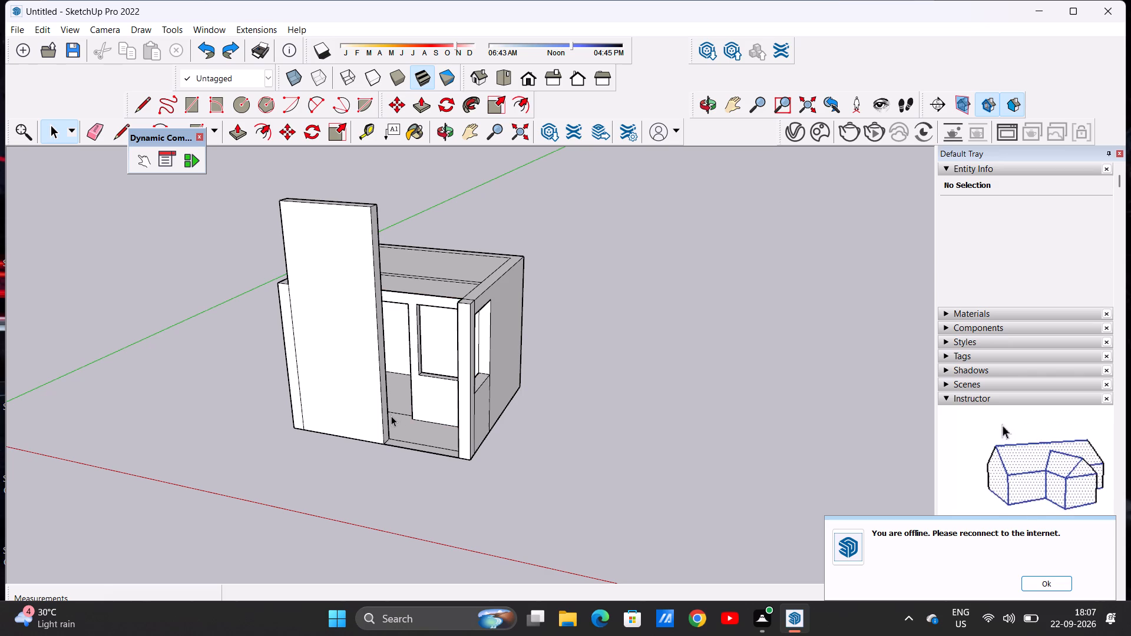
pyautogui.write('ZZZZ')
pyautogui.press('space')
pyautogui.hotkey('ctrl', 'z')
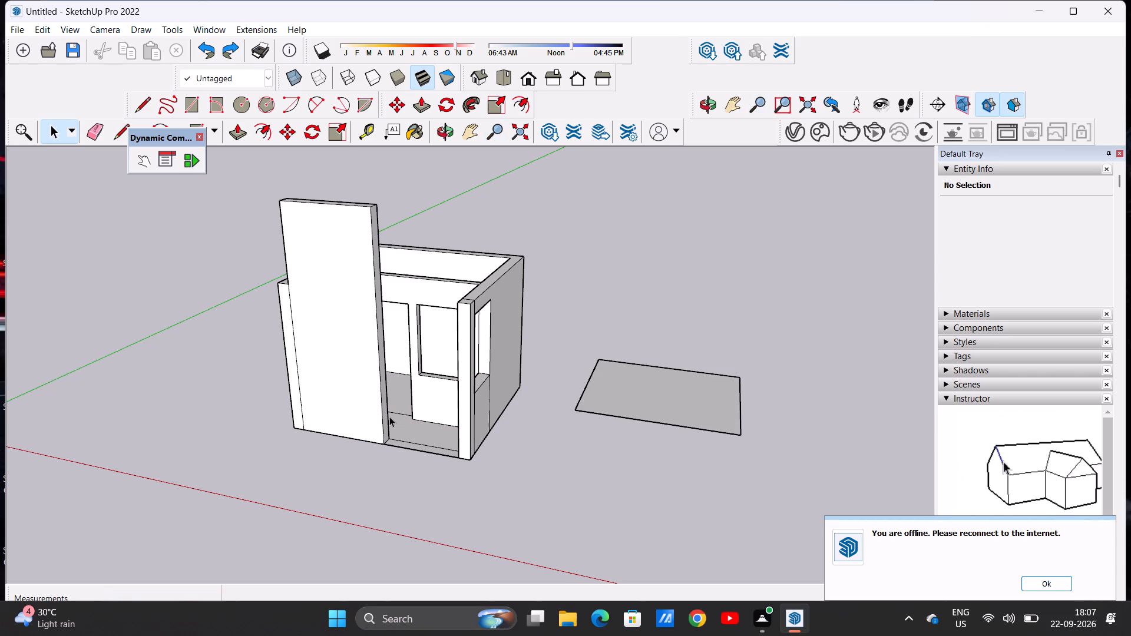
pyautogui.hotkey('ctrl', 'z')
pyautogui.hotkey('ctrl', 'z')
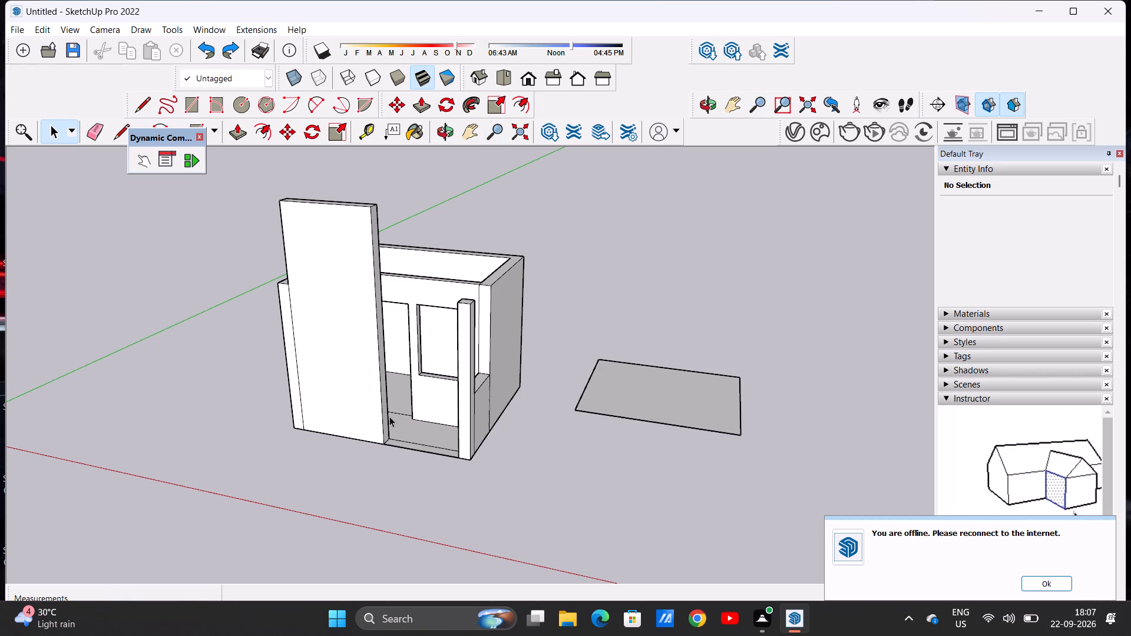
pyautogui.hotkey('ctrl', 'z')
# Move the separate ground rectangle about 20' 9 3/4" by its corner to the inner back corner of the wall tops, covering room and porch.
pyautogui.scroll(1, 390, 387)
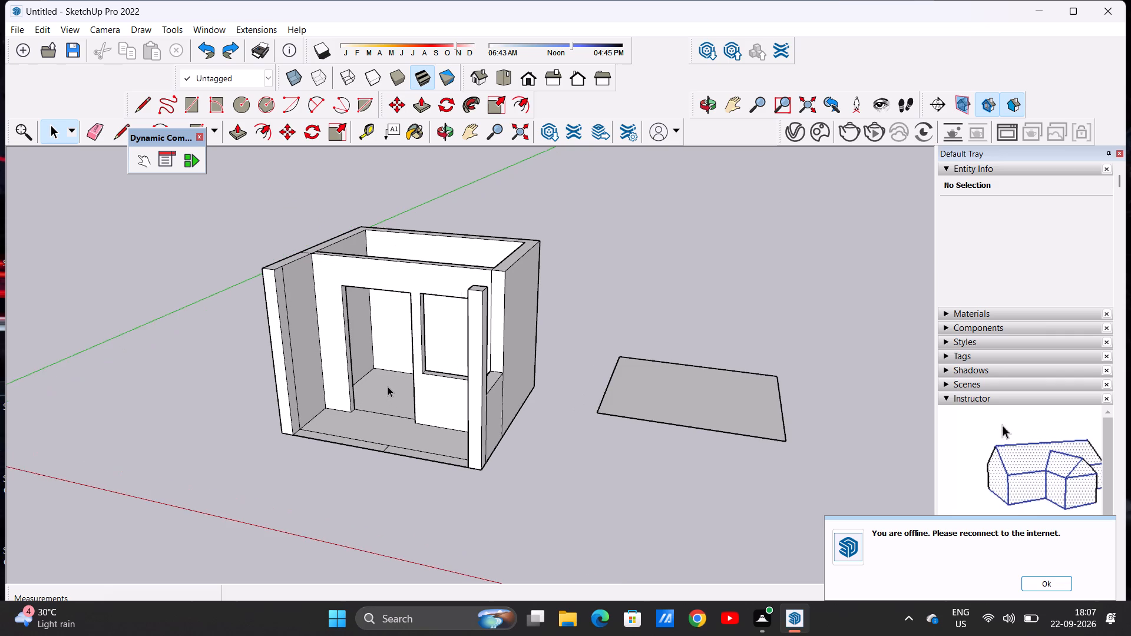
pyautogui.scroll(1, 388, 388)
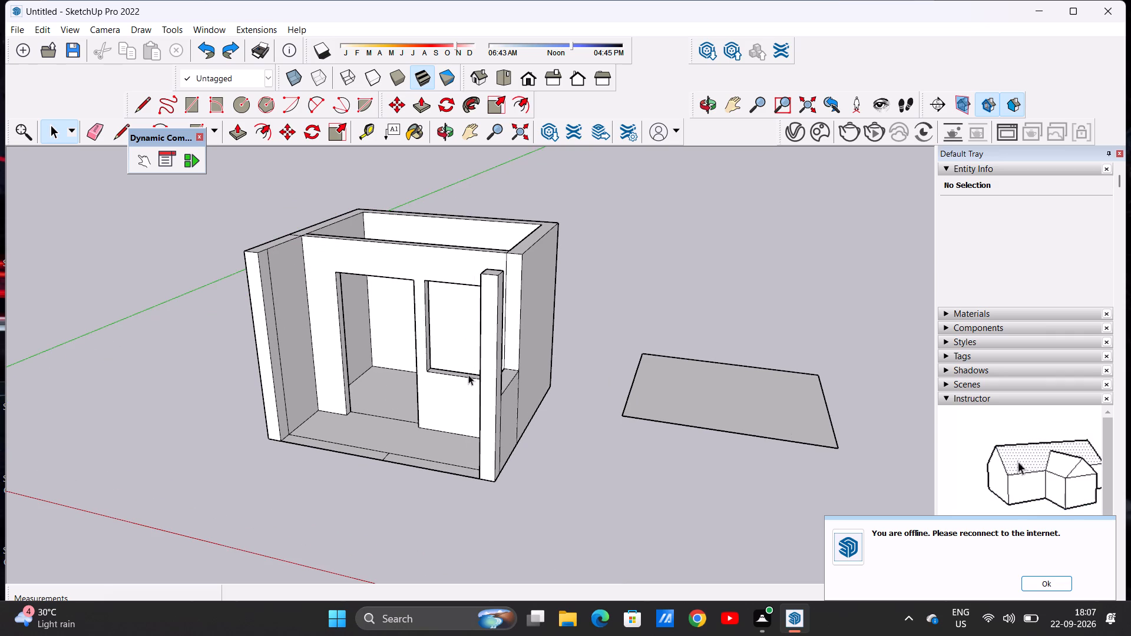
pyautogui.moveTo(546, 382); pyautogui.dragTo(344, 488, button='middle')
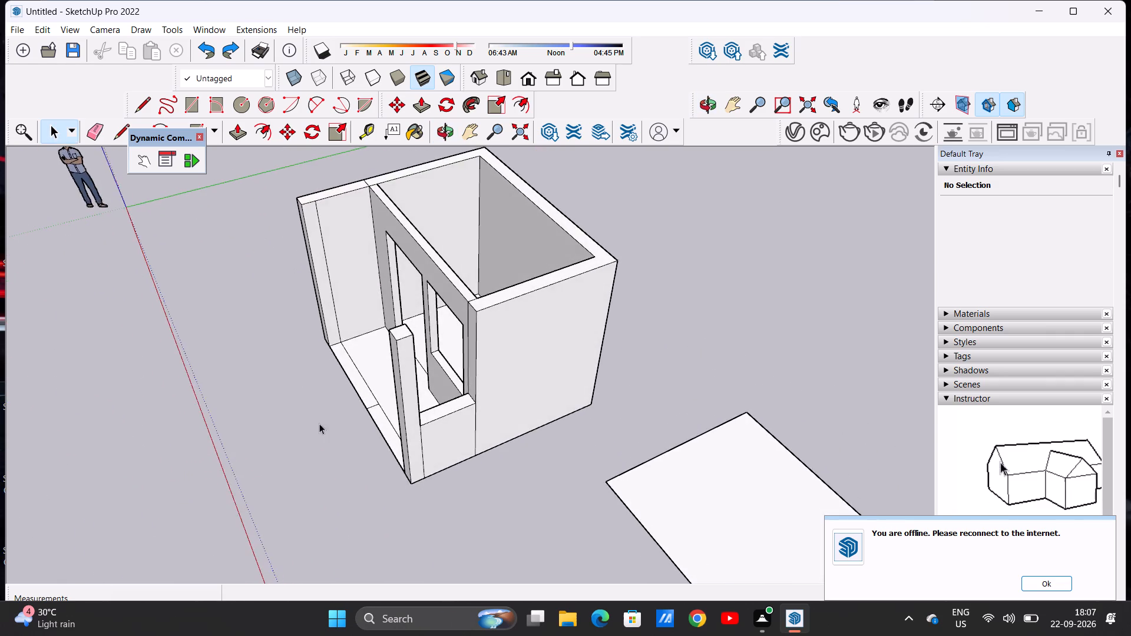
pyautogui.scroll(-6, 297, 379)
pyautogui.click(522, 456)
pyautogui.doubleClick(522, 456)
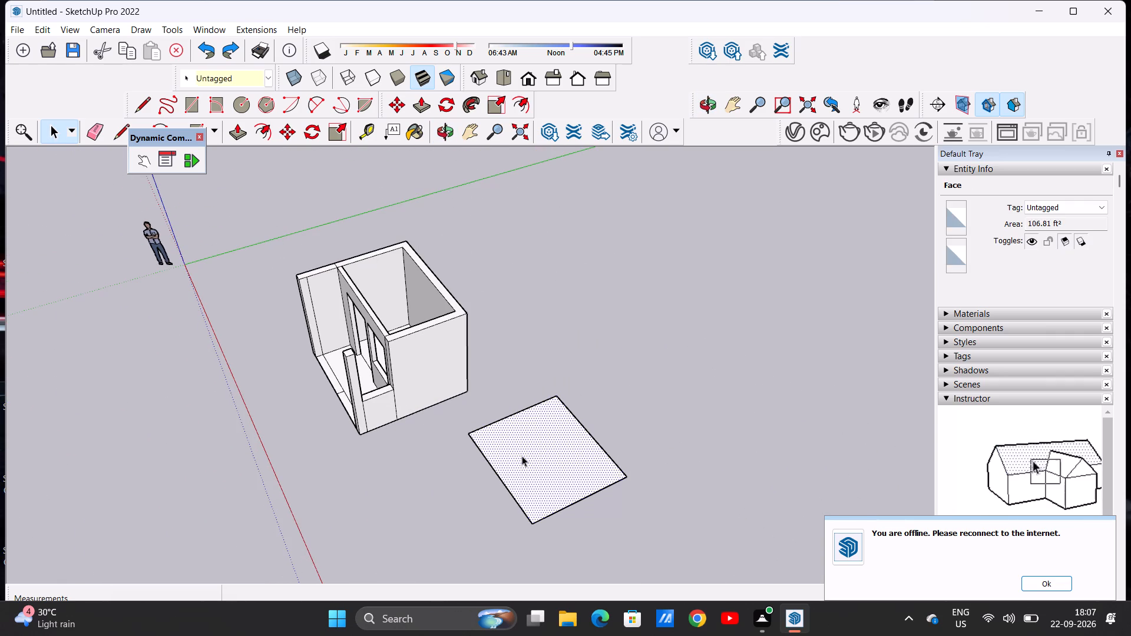
pyautogui.click(385, 109)
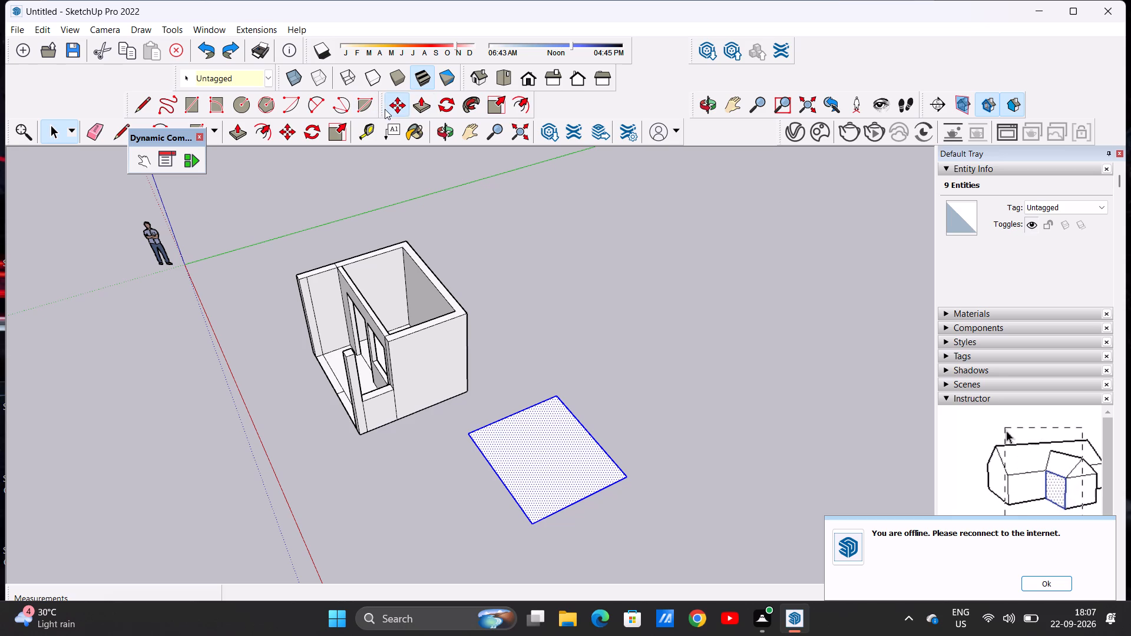
pyautogui.click(629, 482)
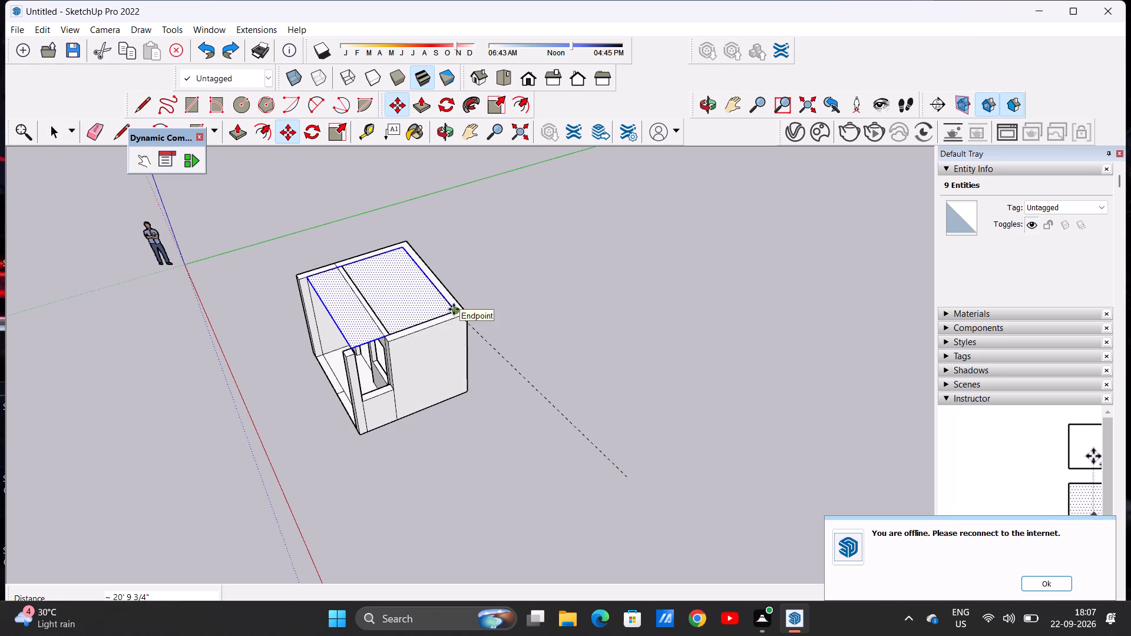
pyautogui.click(454, 309)
pyautogui.press('space')
pyautogui.click(526, 366)
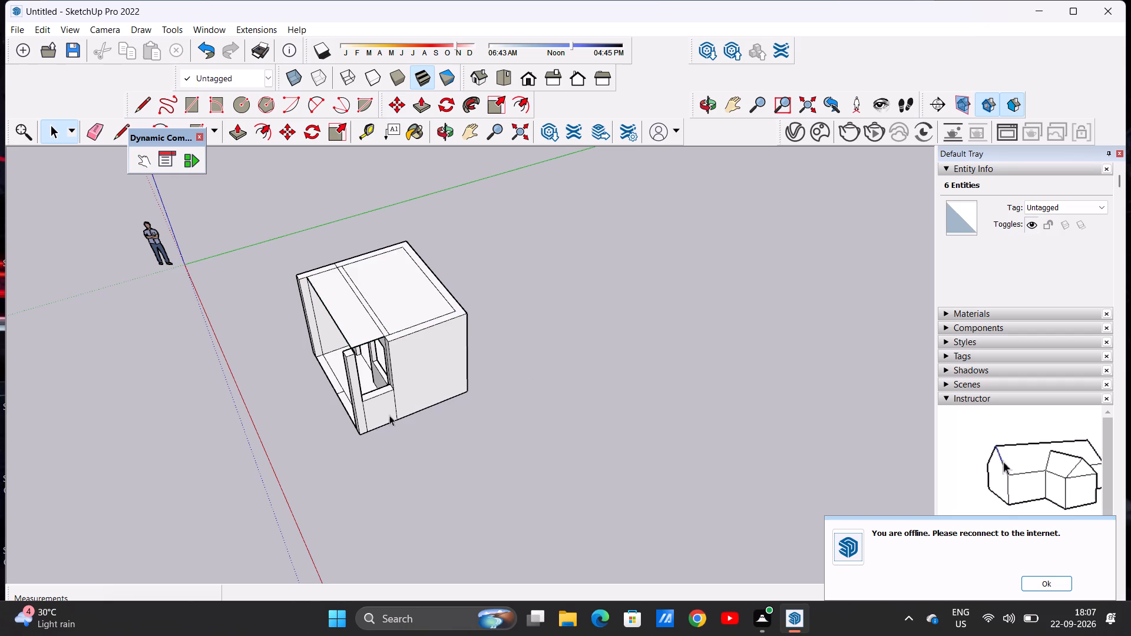
# Erase the short leftover line crossing the doorway-side wall top beside the roof face.
pyautogui.moveTo(342, 435); pyautogui.dragTo(613, 350, button='middle')
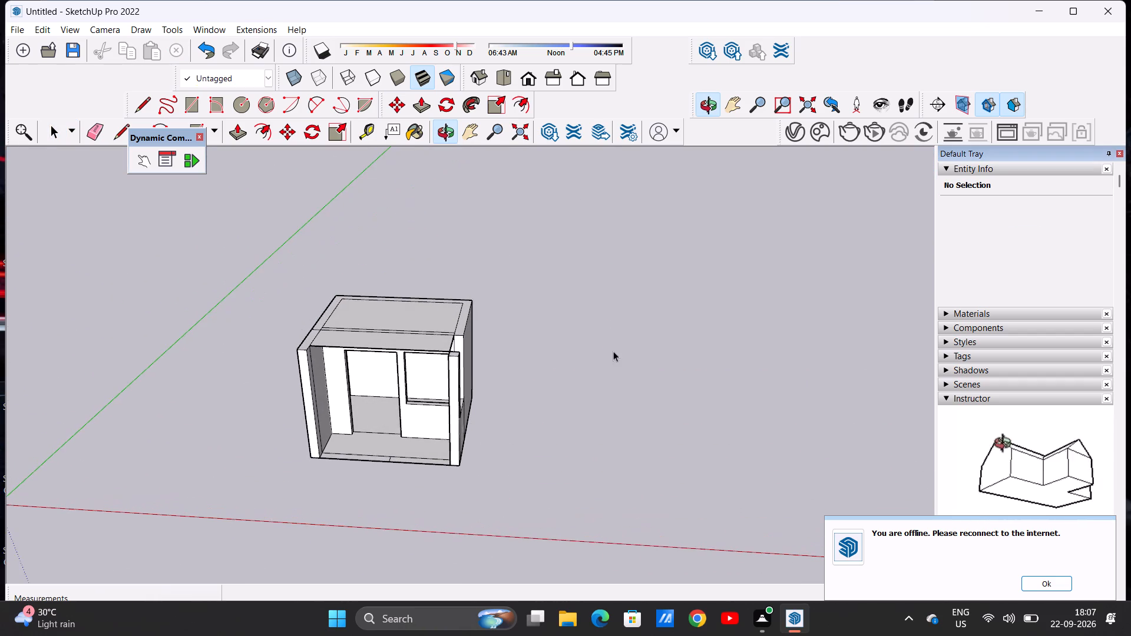
pyautogui.scroll(5, 505, 459)
pyautogui.scroll(-5, 508, 386)
pyautogui.moveTo(501, 368); pyautogui.dragTo(499, 378, button='middle')
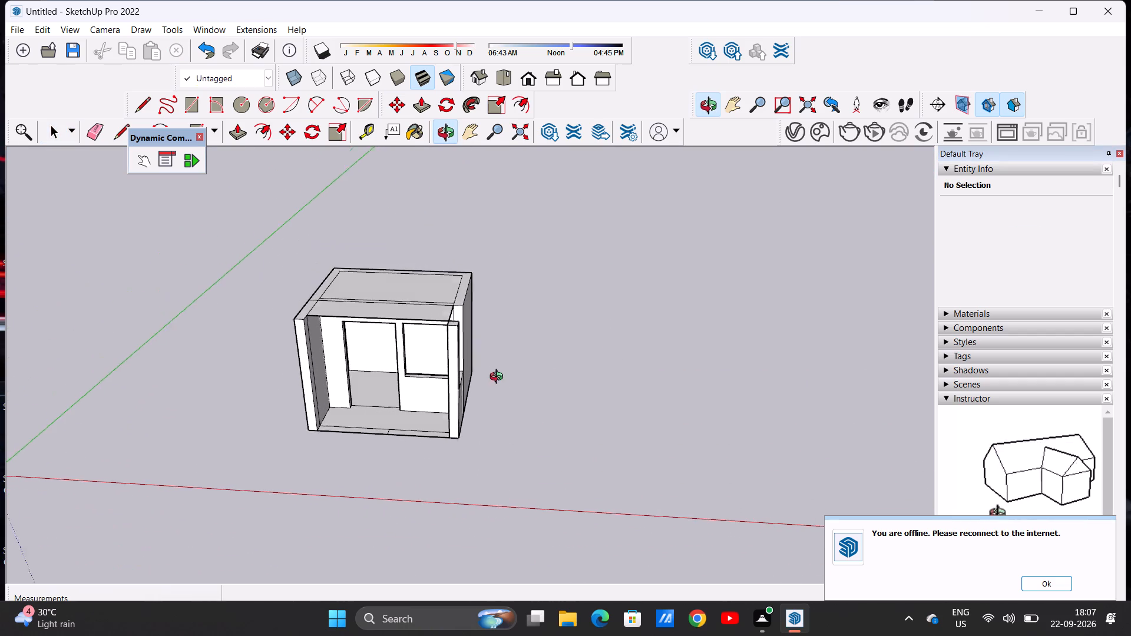
pyautogui.moveTo(499, 378); pyautogui.dragTo(491, 465, button='middle')
pyautogui.scroll(10, 361, 313)
pyautogui.moveTo(361, 301); pyautogui.dragTo(361, 342, button='middle')
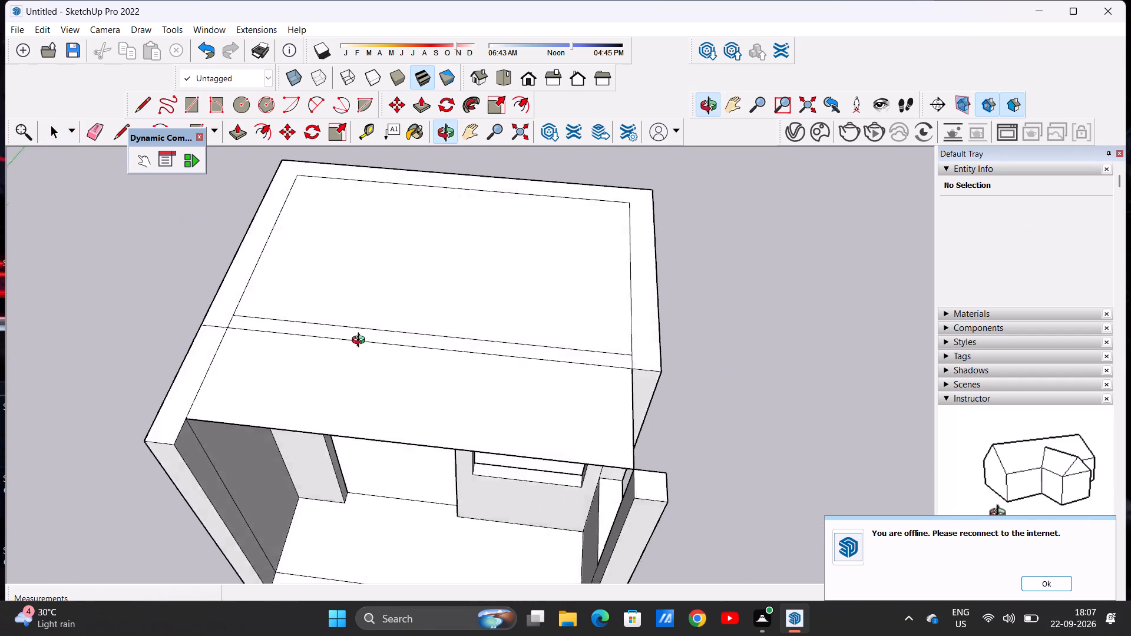
pyautogui.moveTo(361, 342); pyautogui.dragTo(364, 384, button='middle')
pyautogui.click(87, 130)
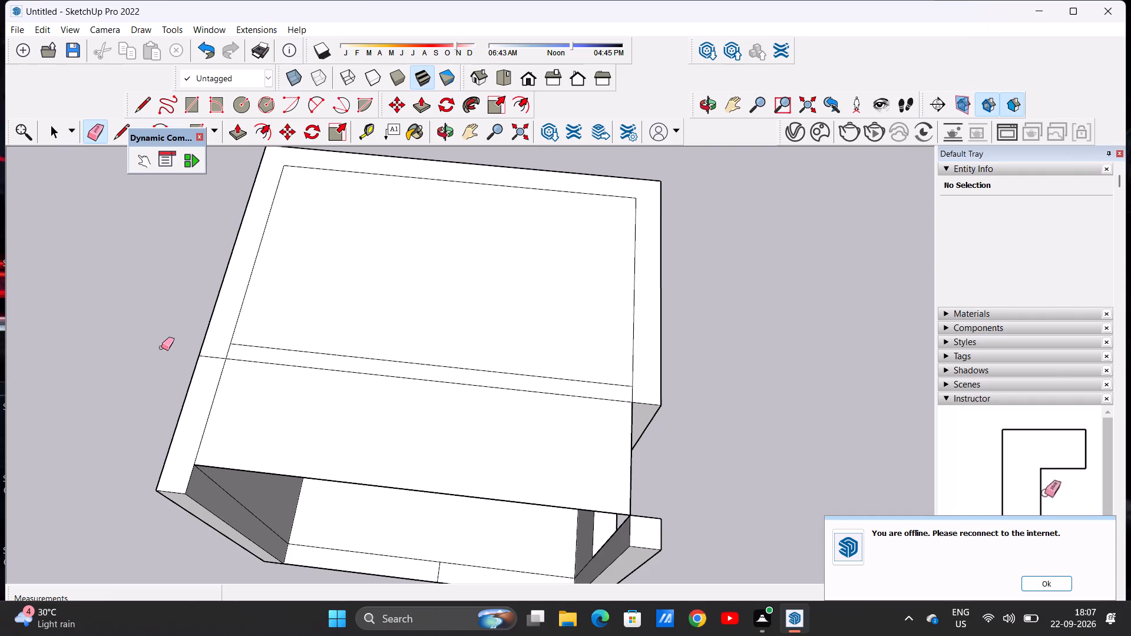
pyautogui.click(206, 358)
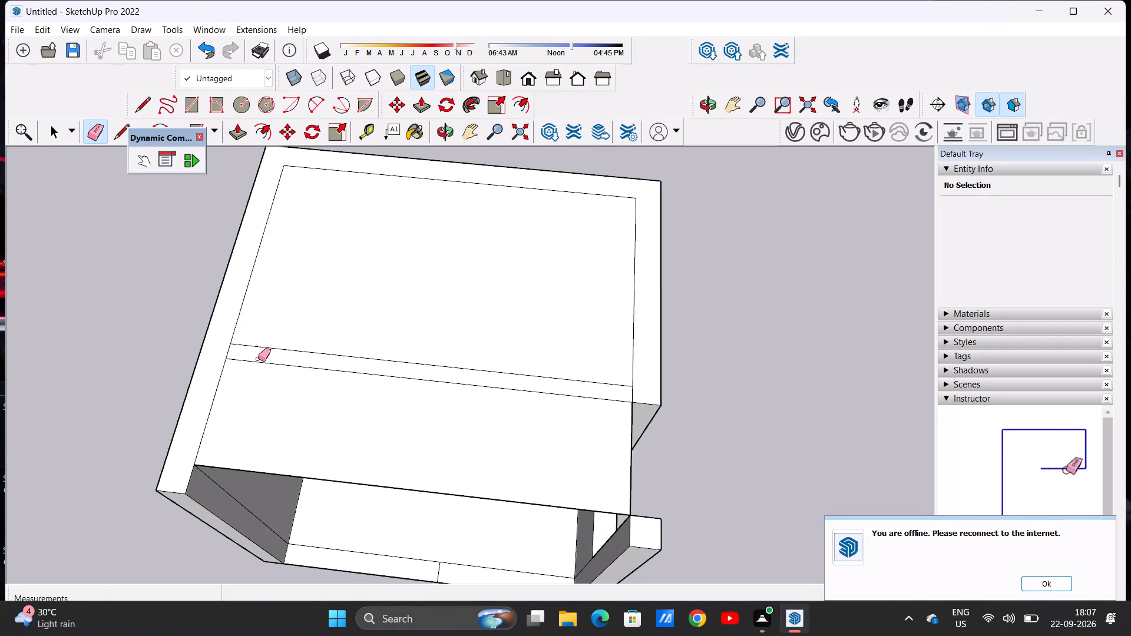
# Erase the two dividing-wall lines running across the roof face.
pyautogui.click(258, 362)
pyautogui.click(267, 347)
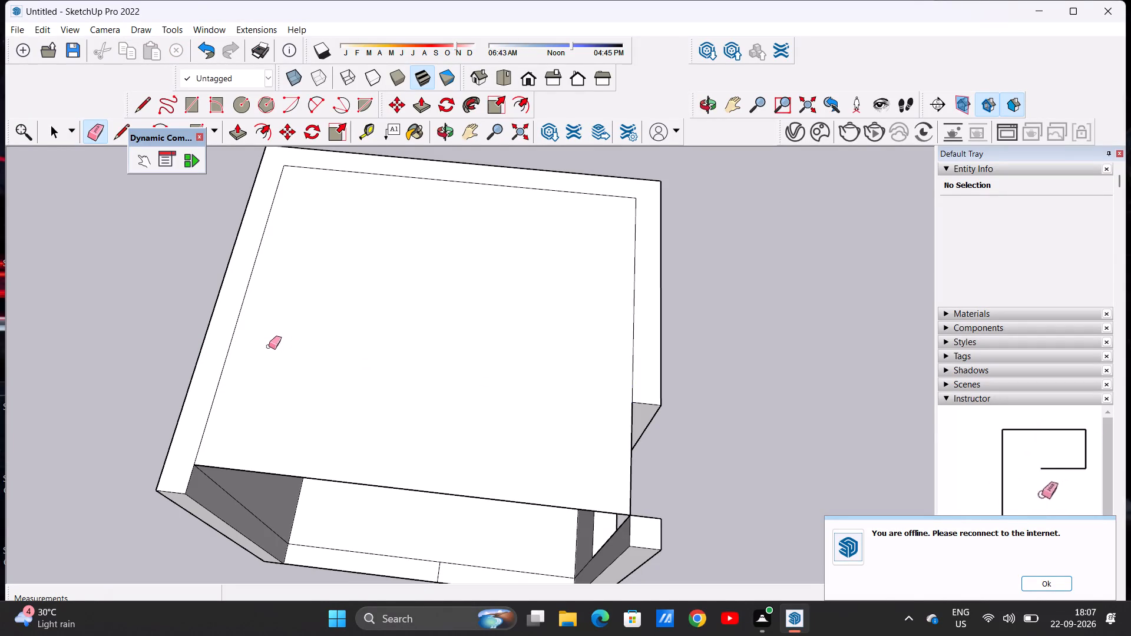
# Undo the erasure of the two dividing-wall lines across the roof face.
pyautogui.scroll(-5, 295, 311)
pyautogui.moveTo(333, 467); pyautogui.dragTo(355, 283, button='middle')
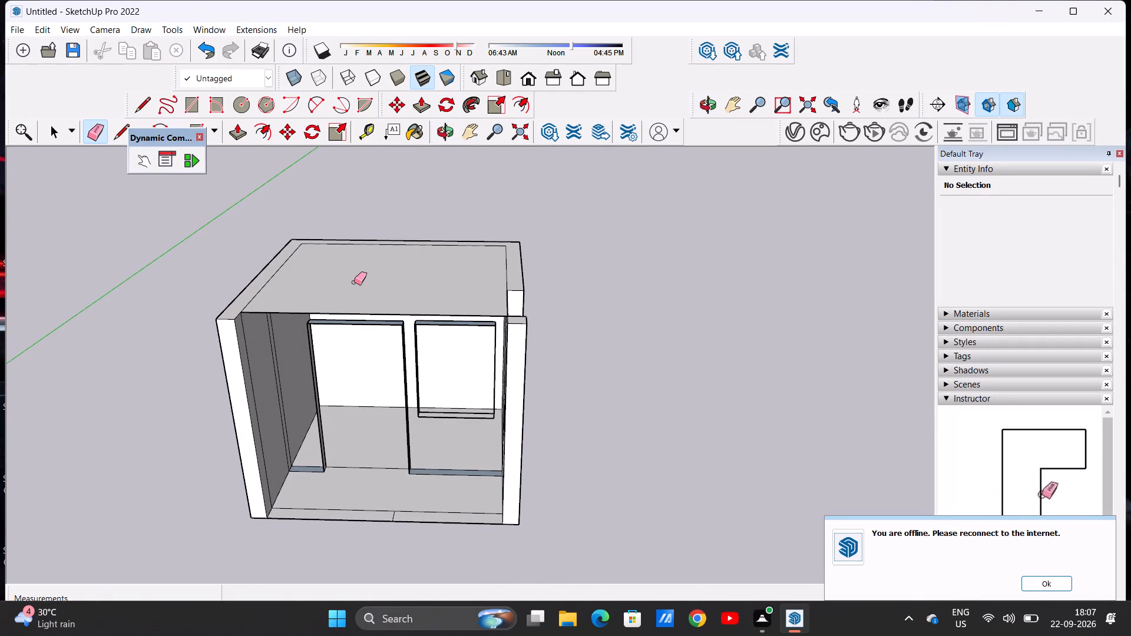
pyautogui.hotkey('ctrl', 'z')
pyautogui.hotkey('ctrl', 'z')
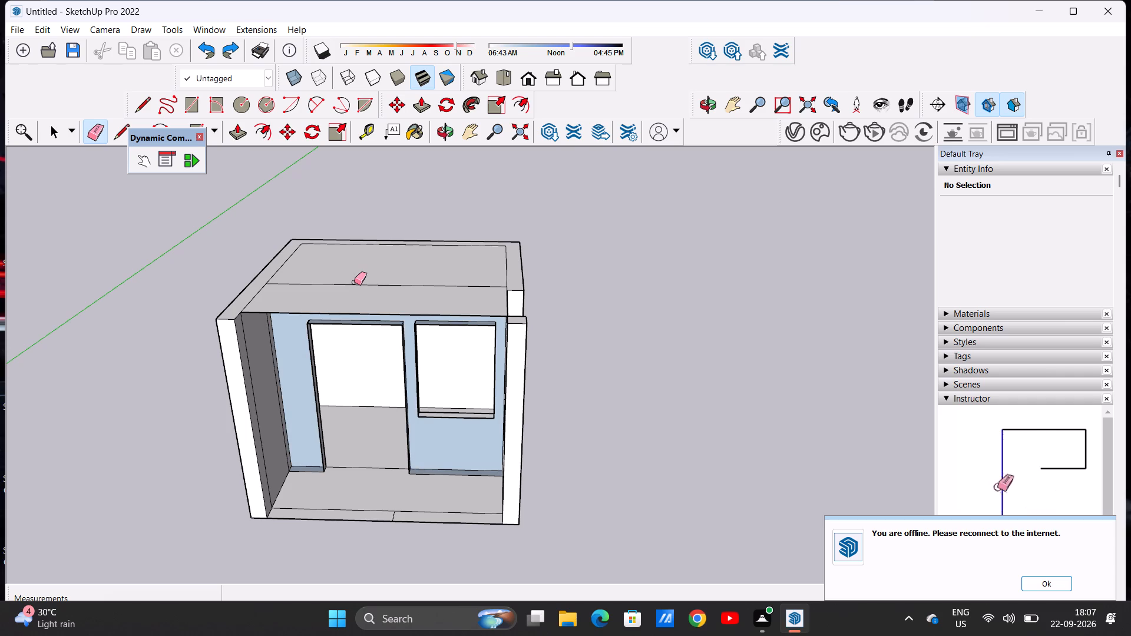
# Copy the entire ground-floor room and porch 10' straight up by its front corner, stacking an identical second story on top.
pyautogui.scroll(3, 398, 447)
pyautogui.press('space')
pyautogui.moveTo(401, 430); pyautogui.dragTo(401, 447, button='middle')
pyautogui.scroll(-6, 396, 428)
pyautogui.scroll(3, 411, 408)
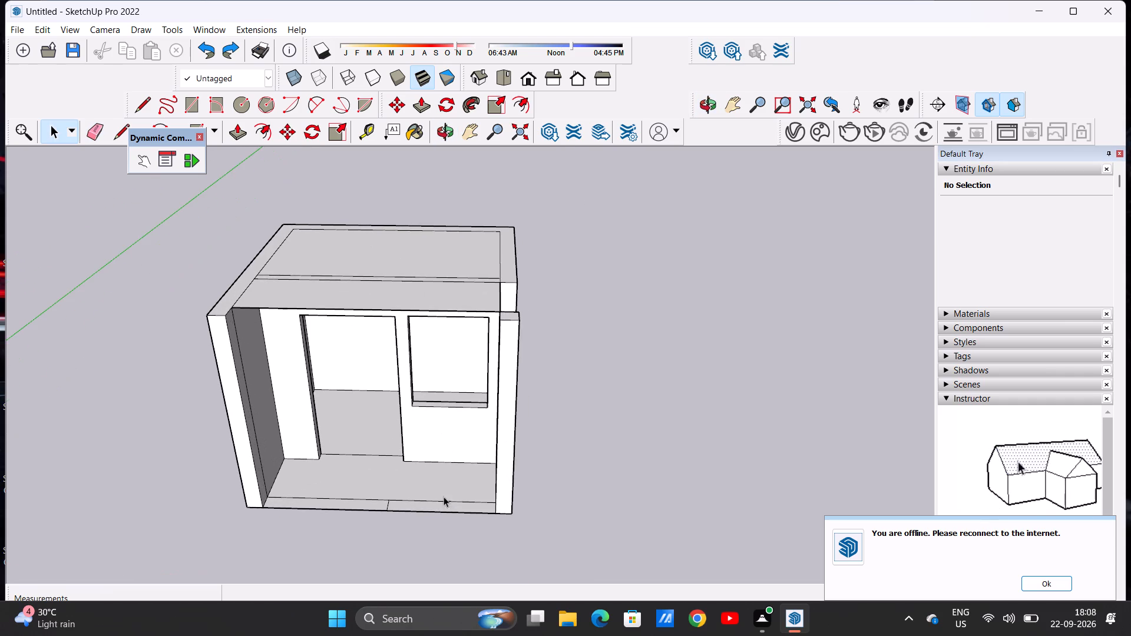
pyautogui.tripleClick(446, 487)
pyautogui.click(446, 487)
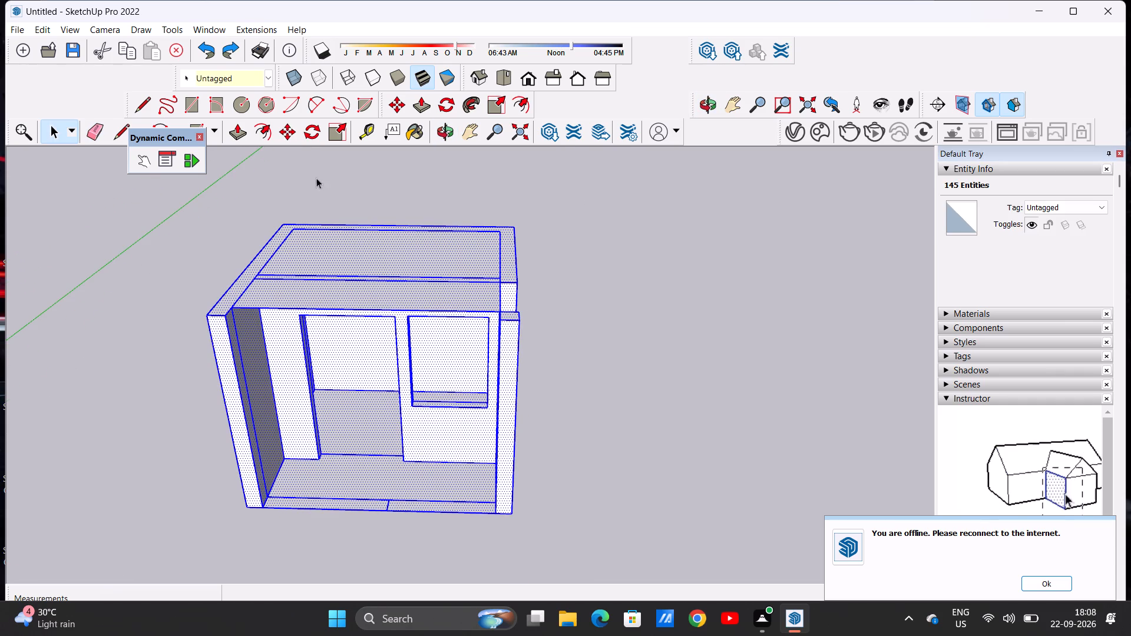
pyautogui.click(282, 130)
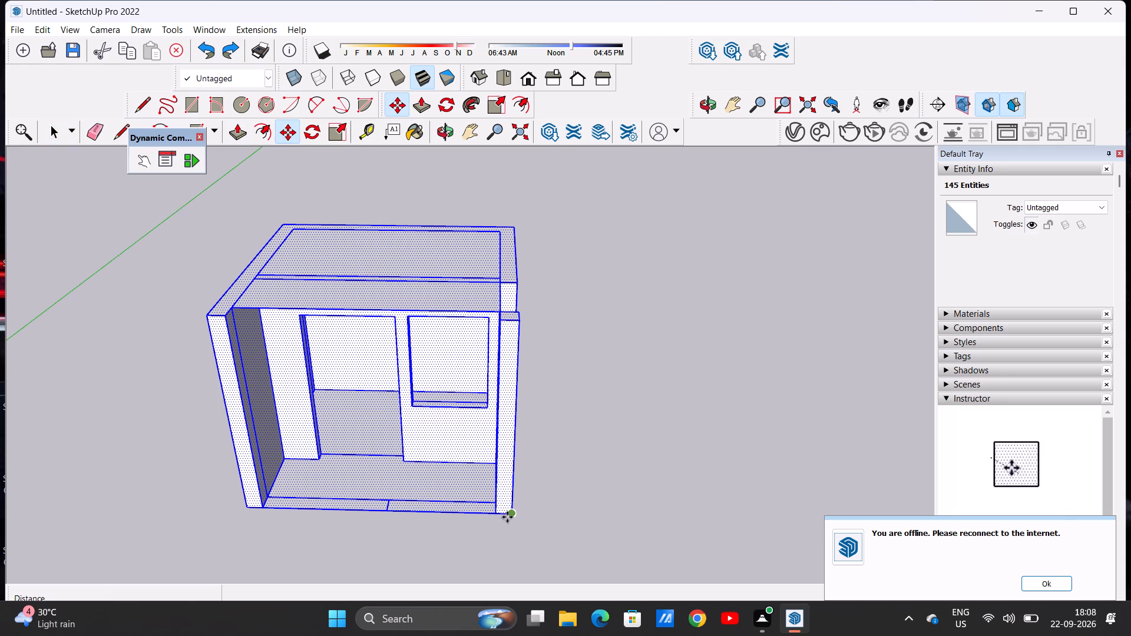
pyautogui.click(509, 518)
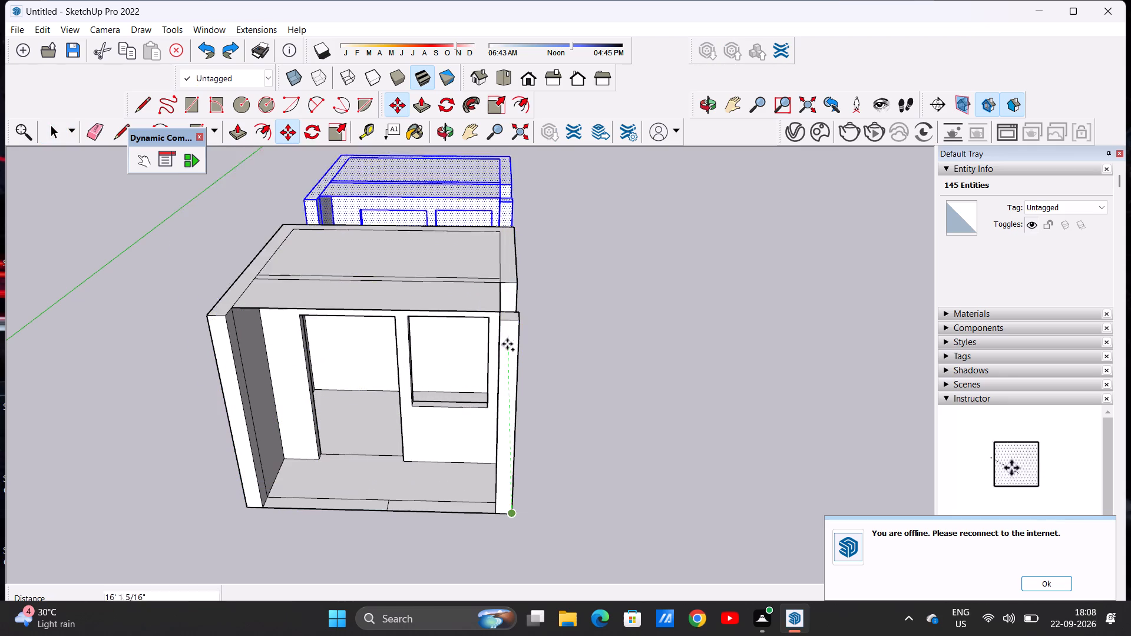
pyautogui.click(517, 318)
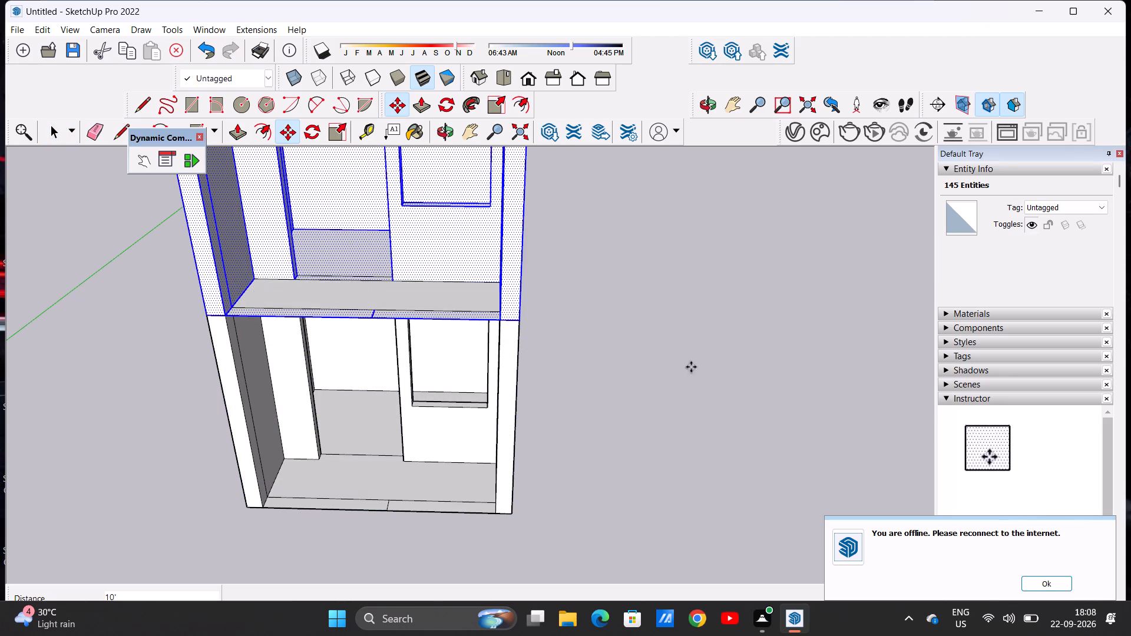
pyautogui.moveTo(697, 356); pyautogui.dragTo(402, 416, button='middle')
pyautogui.middleClick(402, 416)
pyautogui.press('space')
pyautogui.click(667, 510)
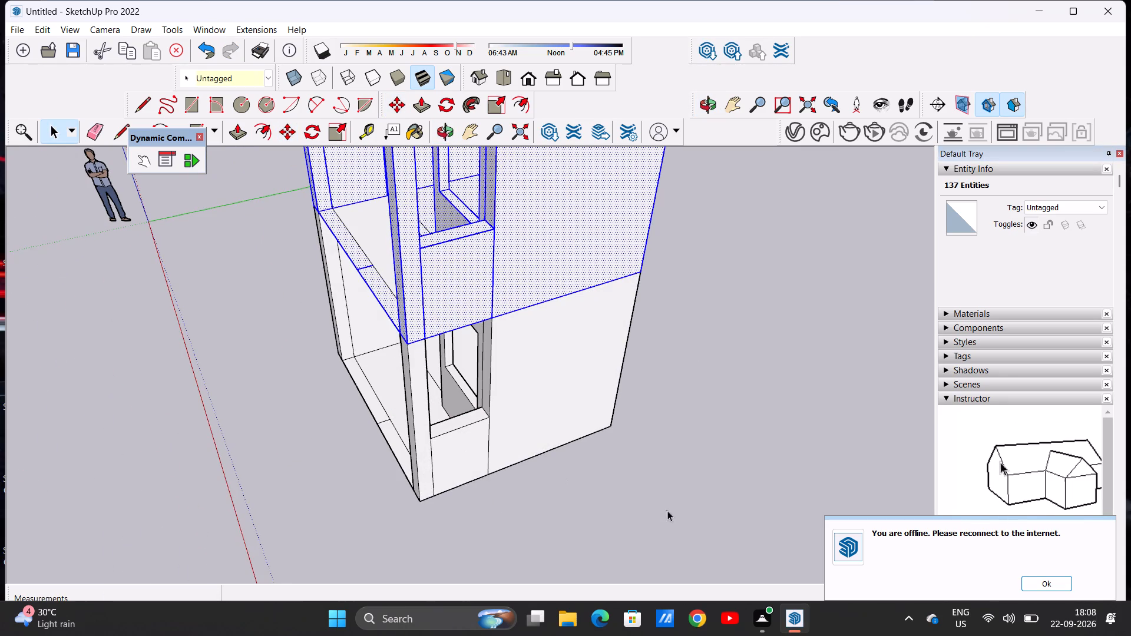
# Push/Pull the main floor face of the upper porch up about 3 15/16" to thicken the slab.
pyautogui.scroll(1, 676, 397)
pyautogui.scroll(-2, 677, 392)
pyautogui.scroll(2, 692, 372)
pyautogui.scroll(-3, 694, 379)
pyautogui.scroll(1, 694, 380)
pyautogui.scroll(-3, 694, 380)
pyautogui.scroll(1, 677, 442)
pyautogui.scroll(-7, 677, 442)
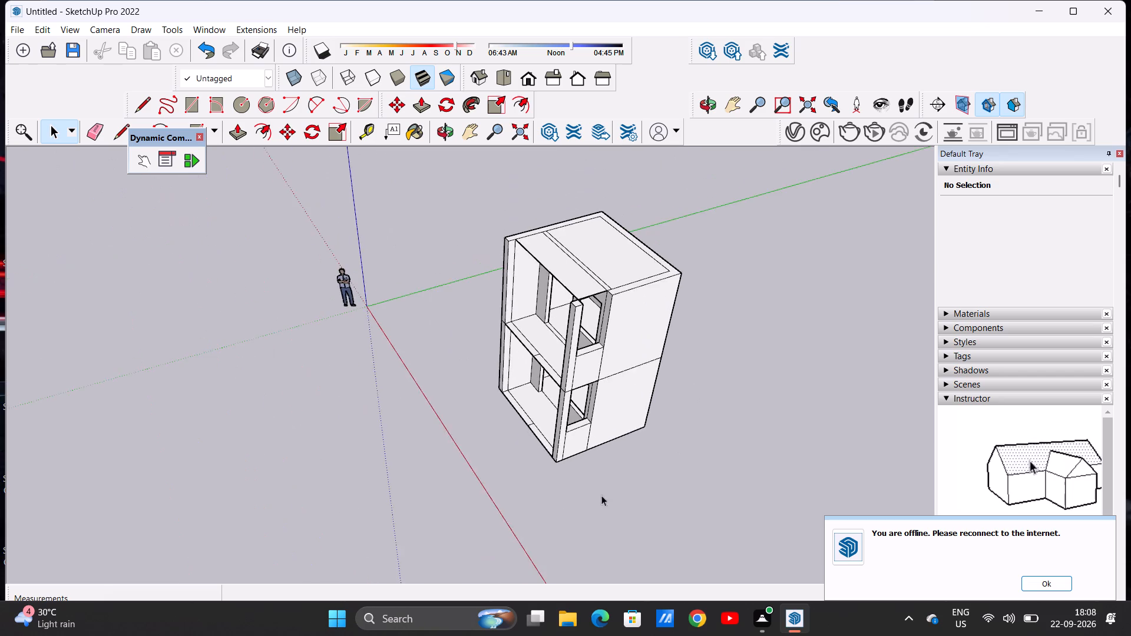
pyautogui.scroll(1, 564, 511)
pyautogui.moveTo(567, 509); pyautogui.dragTo(846, 386, button='middle')
pyautogui.middleClick(846, 392)
pyautogui.scroll(-1, 493, 326)
pyautogui.scroll(5, 493, 326)
pyautogui.scroll(12, 607, 334)
pyautogui.moveTo(550, 327); pyautogui.dragTo(549, 327, button='middle')
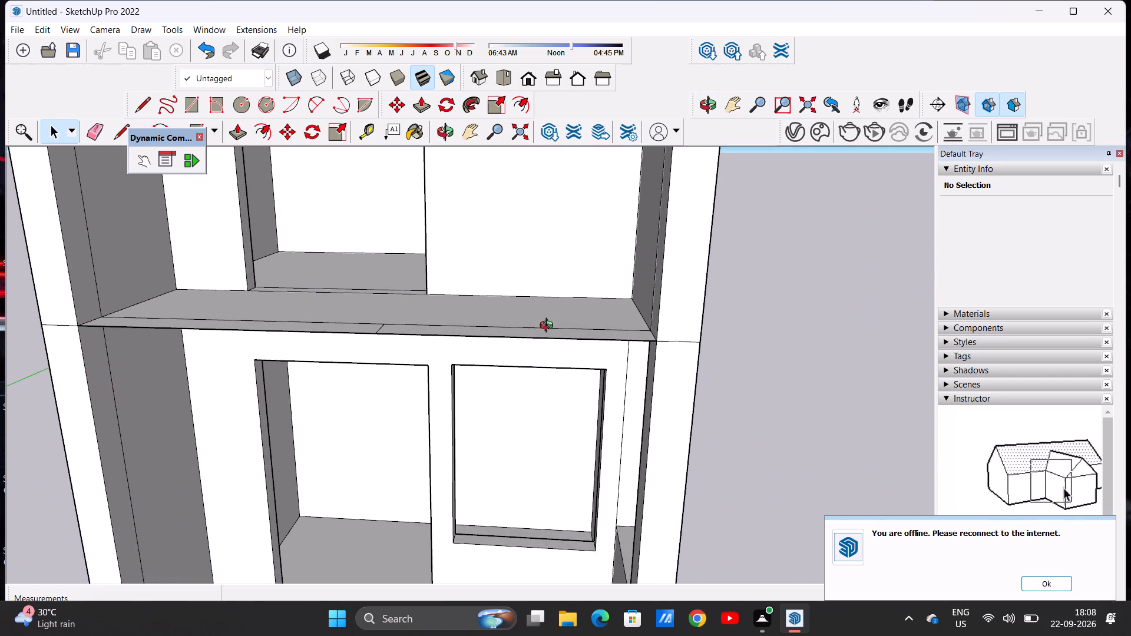
pyautogui.moveTo(549, 327); pyautogui.dragTo(439, 405, button='middle')
pyautogui.middleClick(439, 405)
pyautogui.scroll(-2, 436, 357)
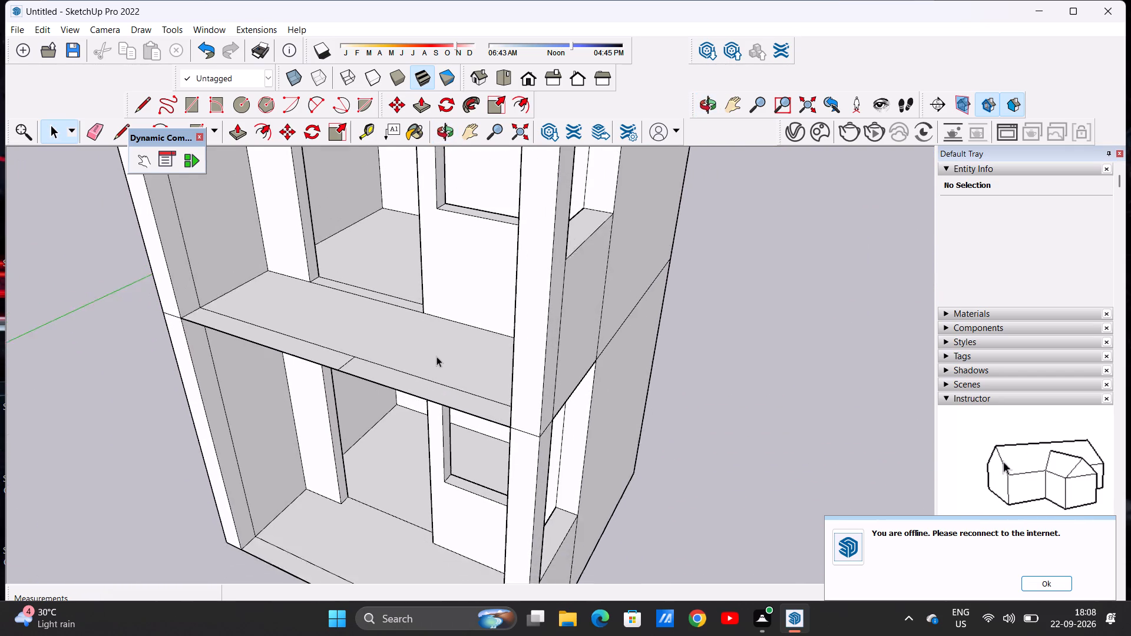
pyautogui.scroll(-4, 436, 356)
pyautogui.click(240, 125)
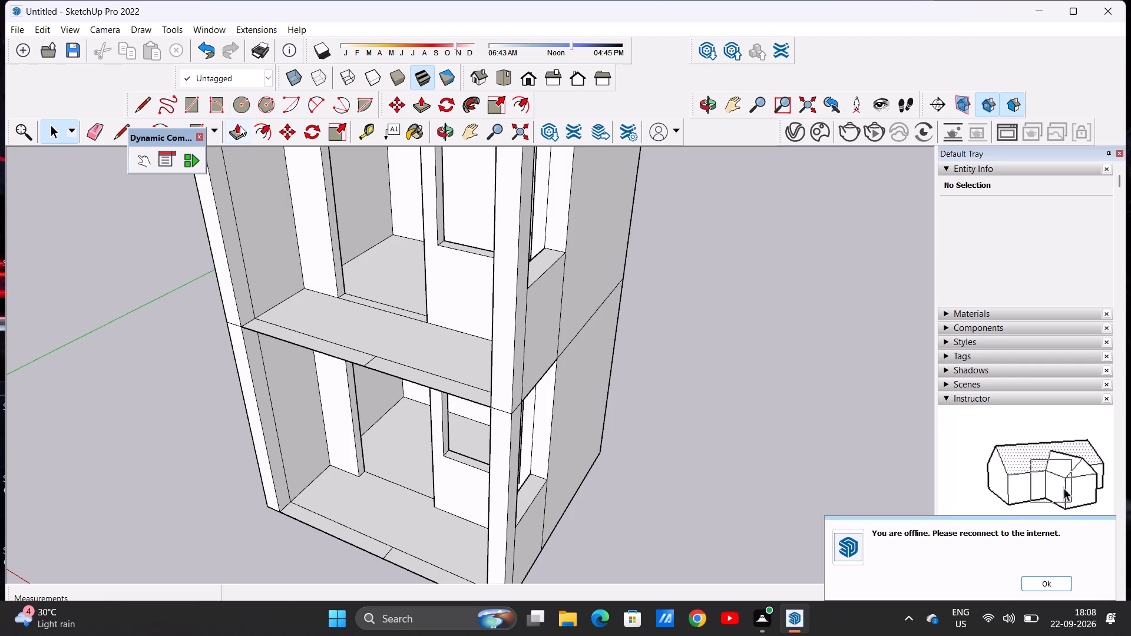
pyautogui.click(444, 344)
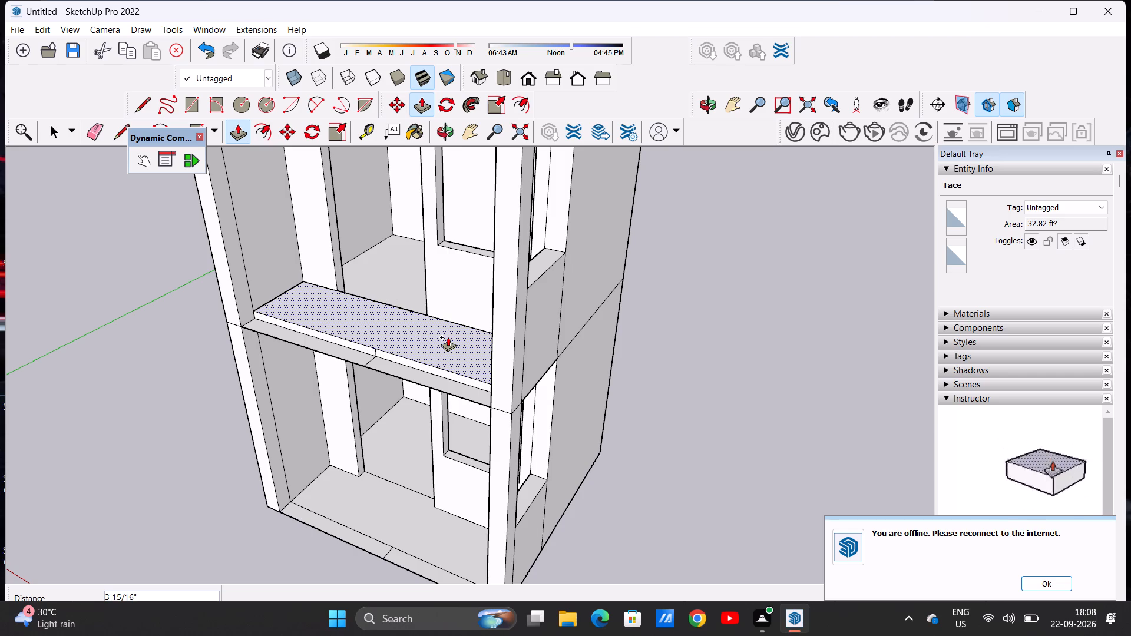
pyautogui.click(448, 337)
# Raise both front edge strips of the upper porch floor 3 15/16", level with the thickened slab.
pyautogui.scroll(5, 352, 346)
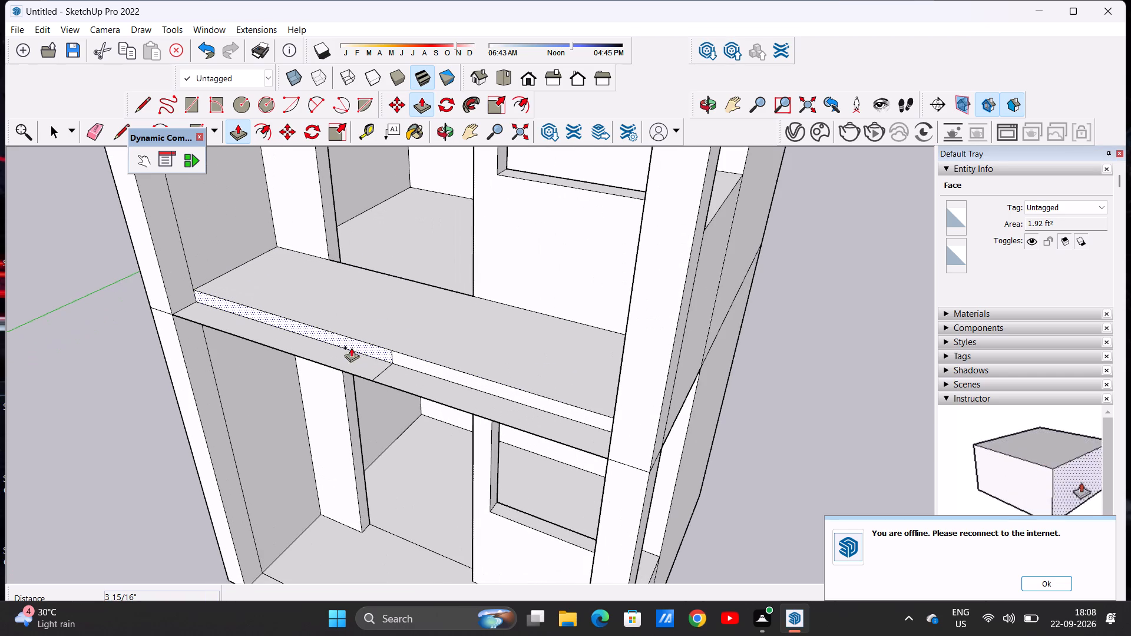
pyautogui.click(354, 360)
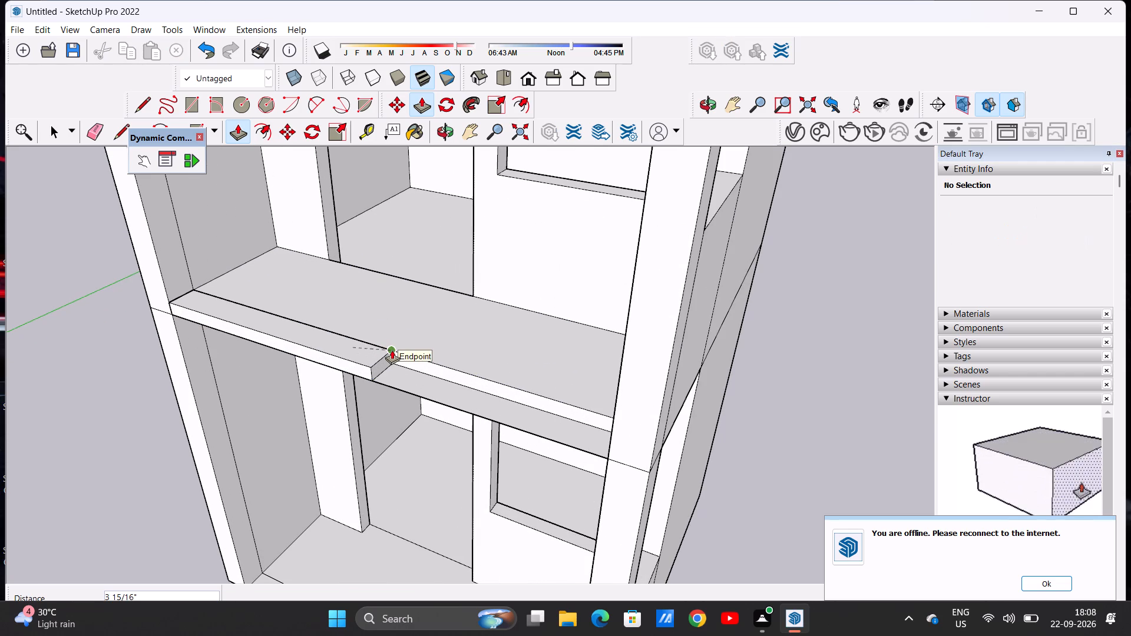
pyautogui.click(392, 350)
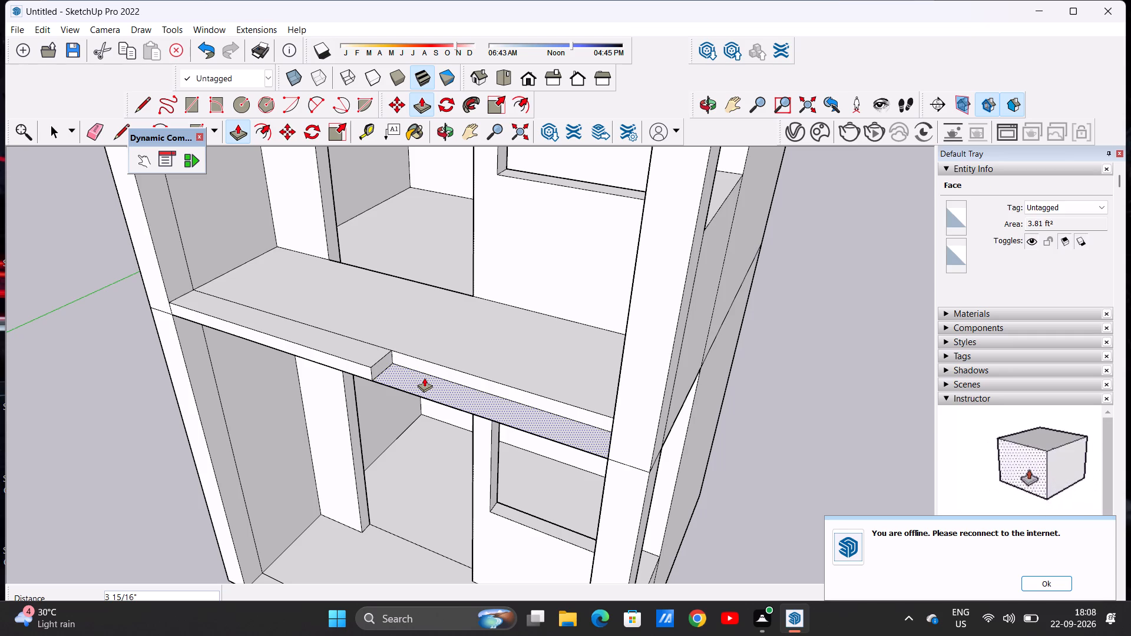
pyautogui.click(424, 377)
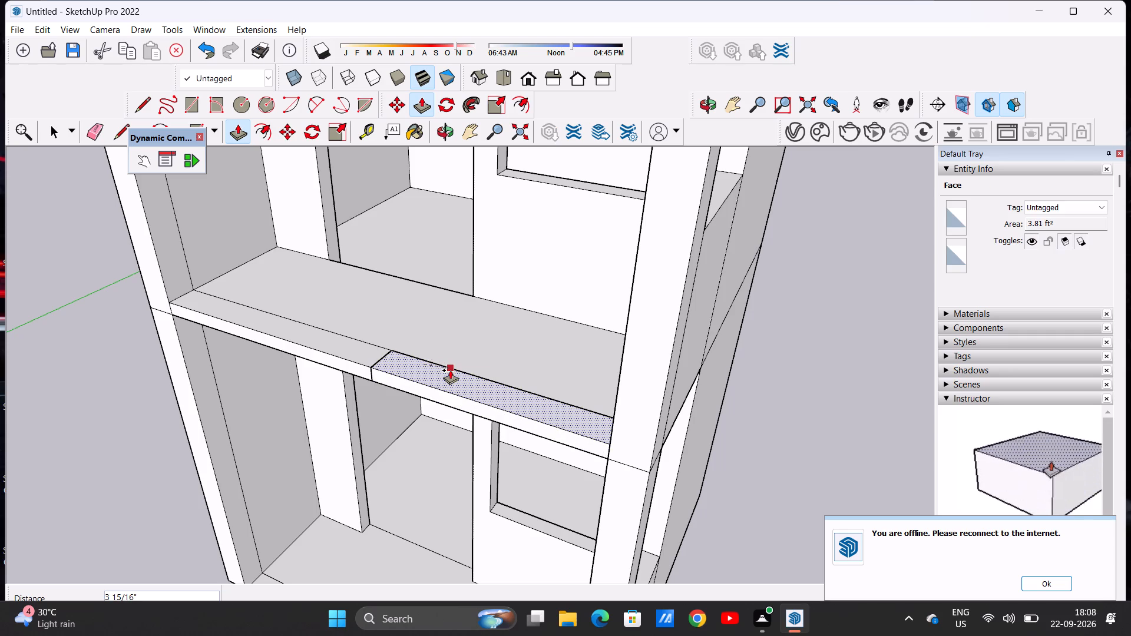
pyautogui.click(456, 372)
pyautogui.press('space')
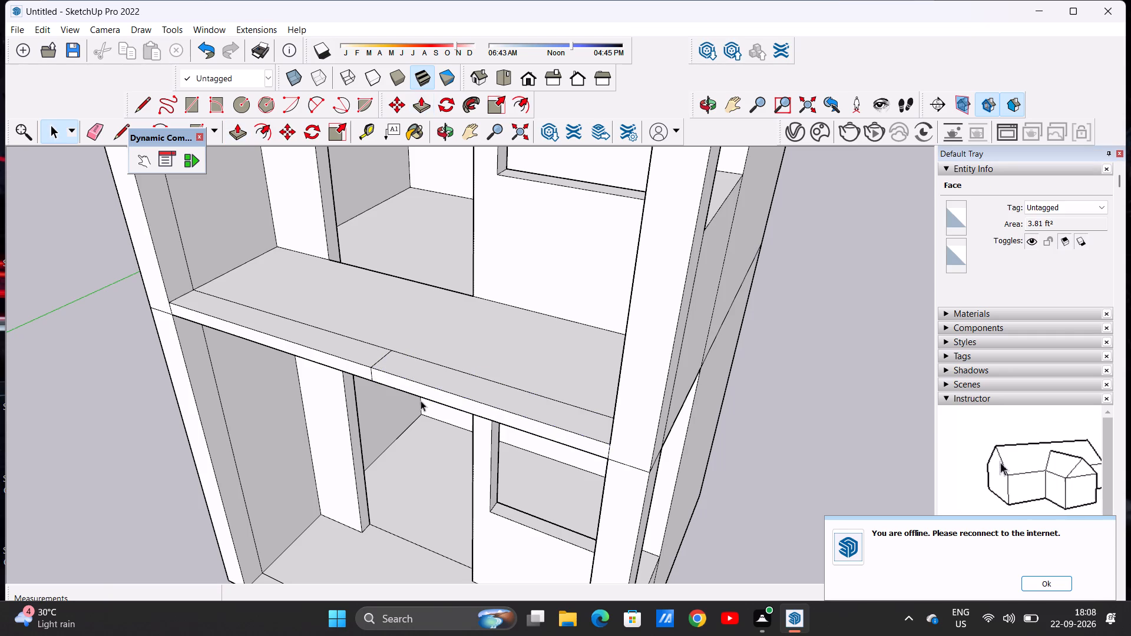
# Extrude the doorway-side front edge strip of the ground-floor porch upward 15' as a solid front wall panel.
pyautogui.scroll(-8, 429, 373)
pyautogui.scroll(1, 446, 320)
pyautogui.scroll(-8, 448, 332)
pyautogui.moveTo(554, 477); pyautogui.dragTo(641, 389, button='middle')
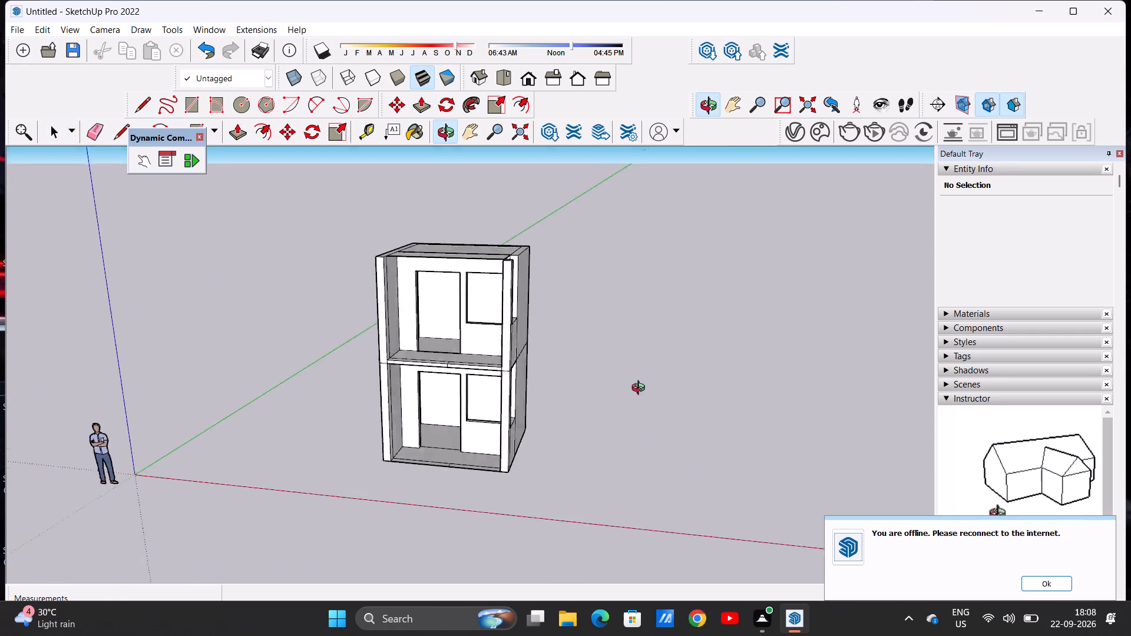
pyautogui.moveTo(641, 389); pyautogui.dragTo(713, 332, button='middle')
pyautogui.moveTo(670, 375); pyautogui.dragTo(624, 444, button='middle')
pyautogui.scroll(1, 620, 449)
pyautogui.scroll(-3, 604, 454)
pyautogui.scroll(1, 604, 456)
pyautogui.scroll(-1, 604, 456)
pyautogui.scroll(3, 414, 429)
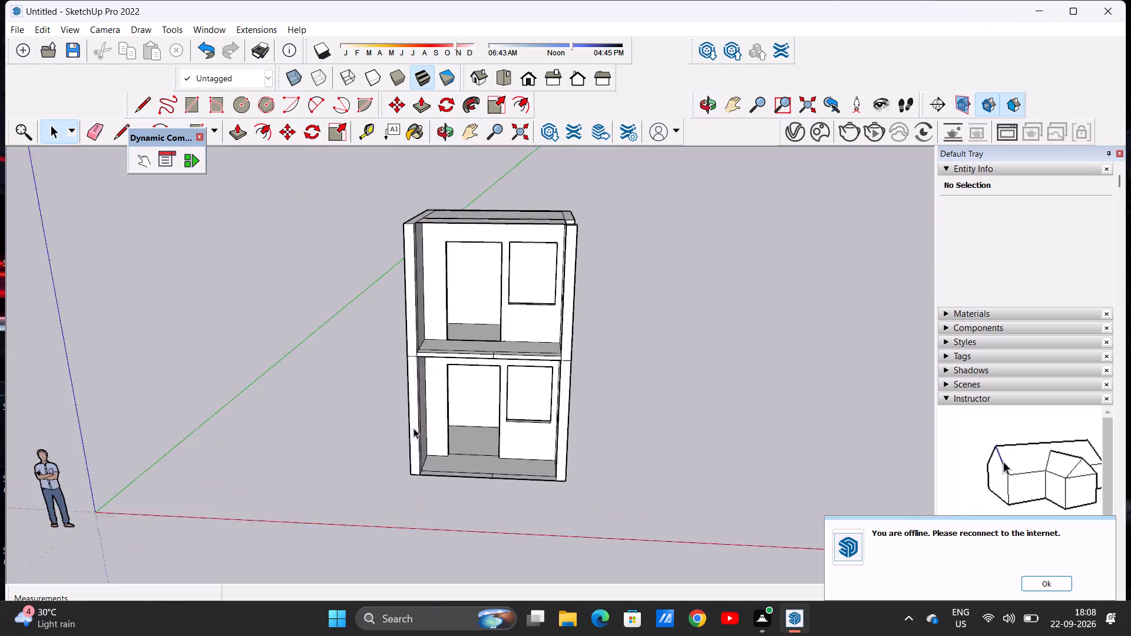
pyautogui.scroll(4, 414, 428)
pyautogui.moveTo(495, 514); pyautogui.dragTo(495, 560, button='middle')
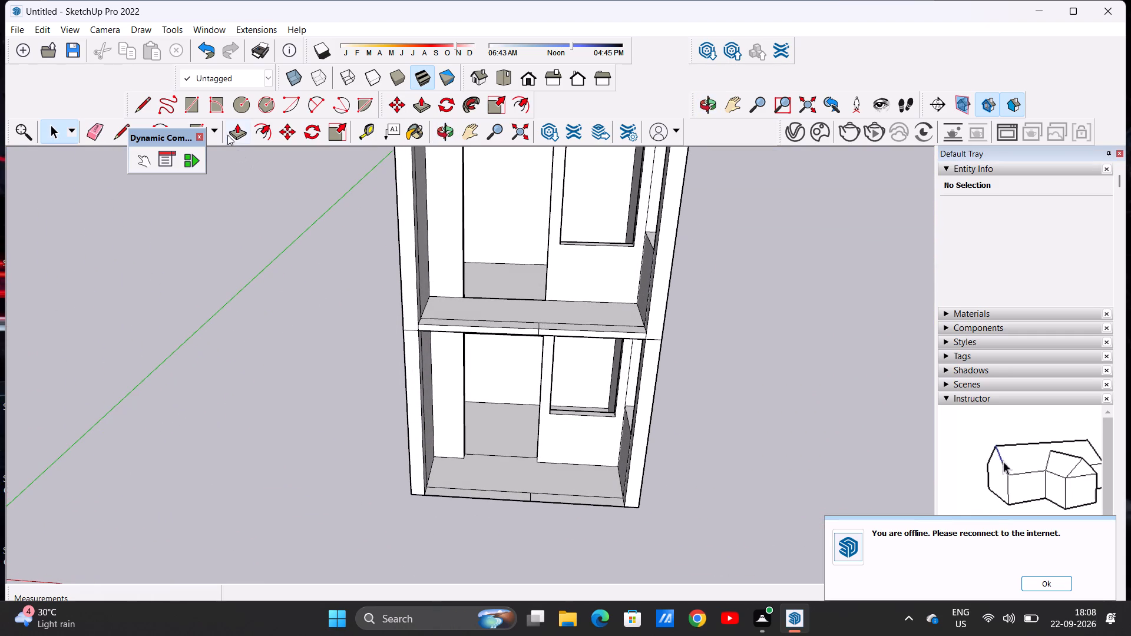
pyautogui.click(232, 132)
pyautogui.scroll(3, 499, 501)
pyautogui.scroll(-1, 499, 499)
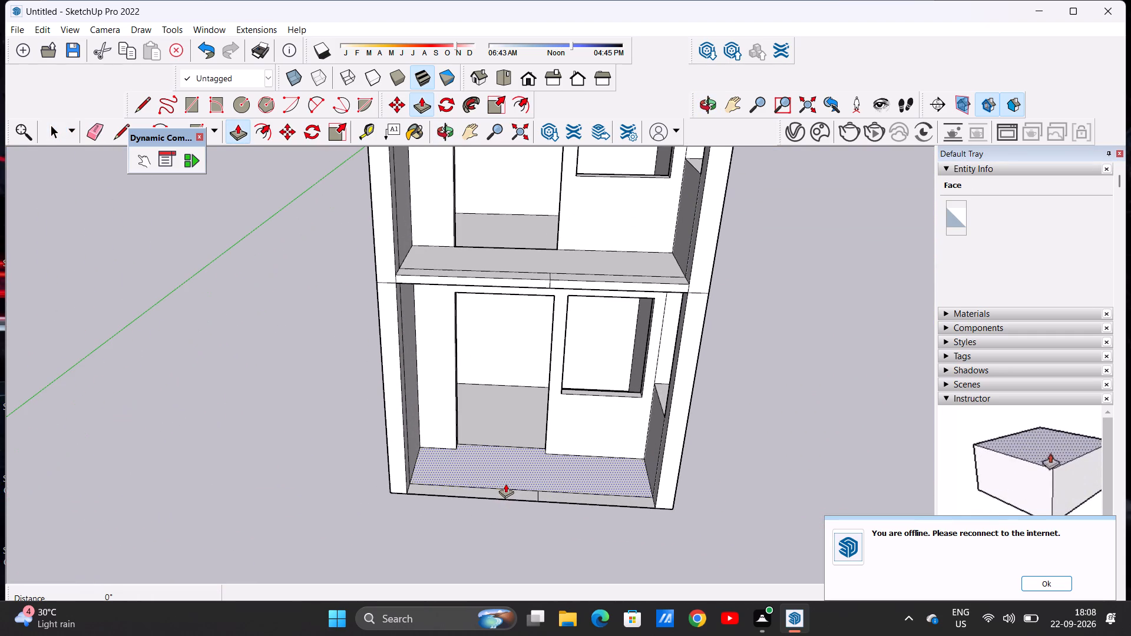
pyautogui.moveTo(507, 499); pyautogui.dragTo(507, 559, button='middle')
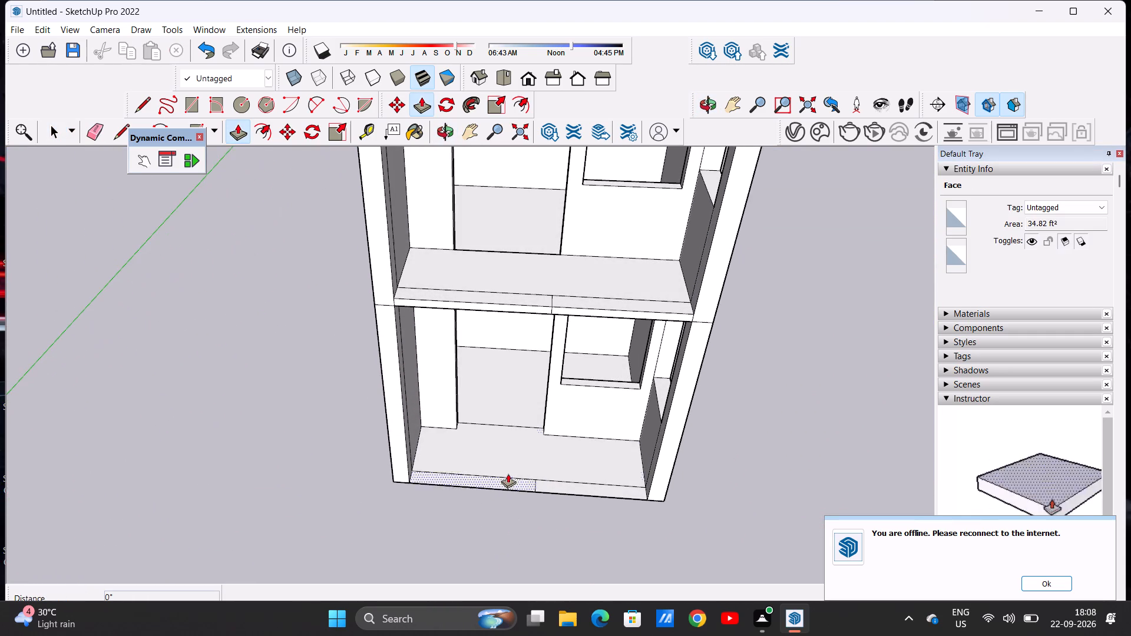
pyautogui.scroll(3, 508, 473)
pyautogui.click(522, 486)
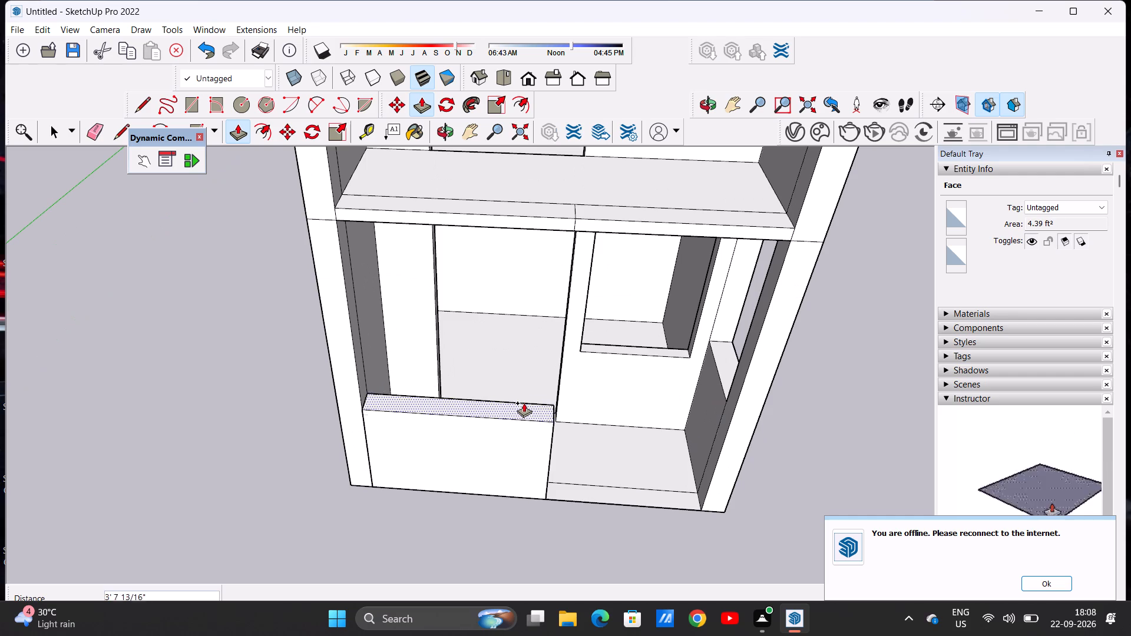
pyautogui.write("15'\\")
pyautogui.press('Return')
pyautogui.press('Return')
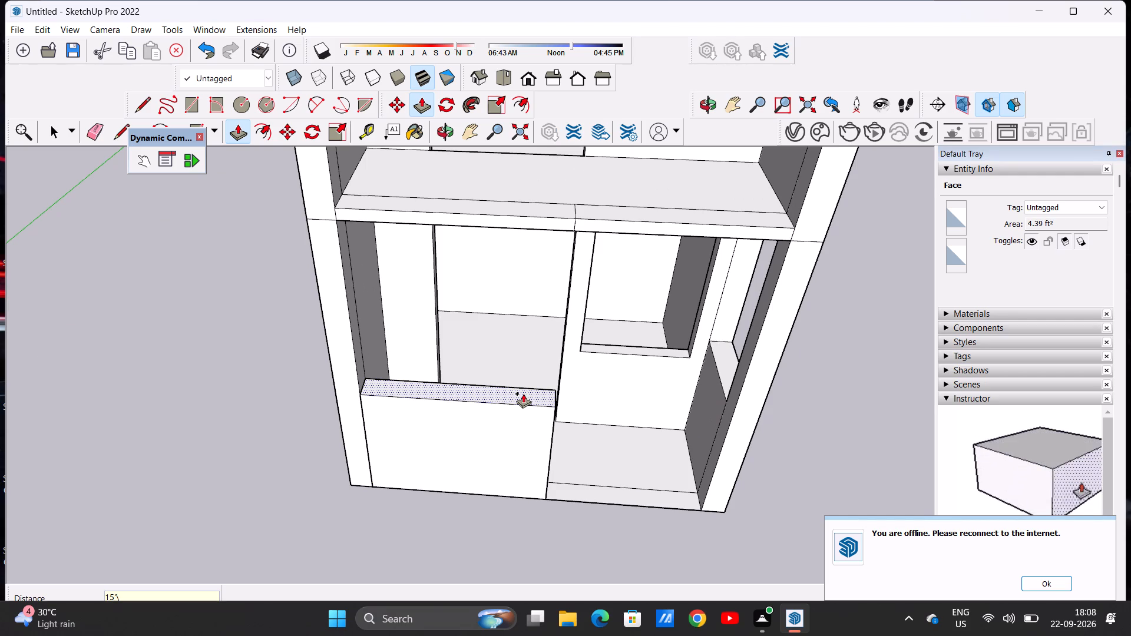
pyautogui.press('Return')
pyautogui.press('Return')
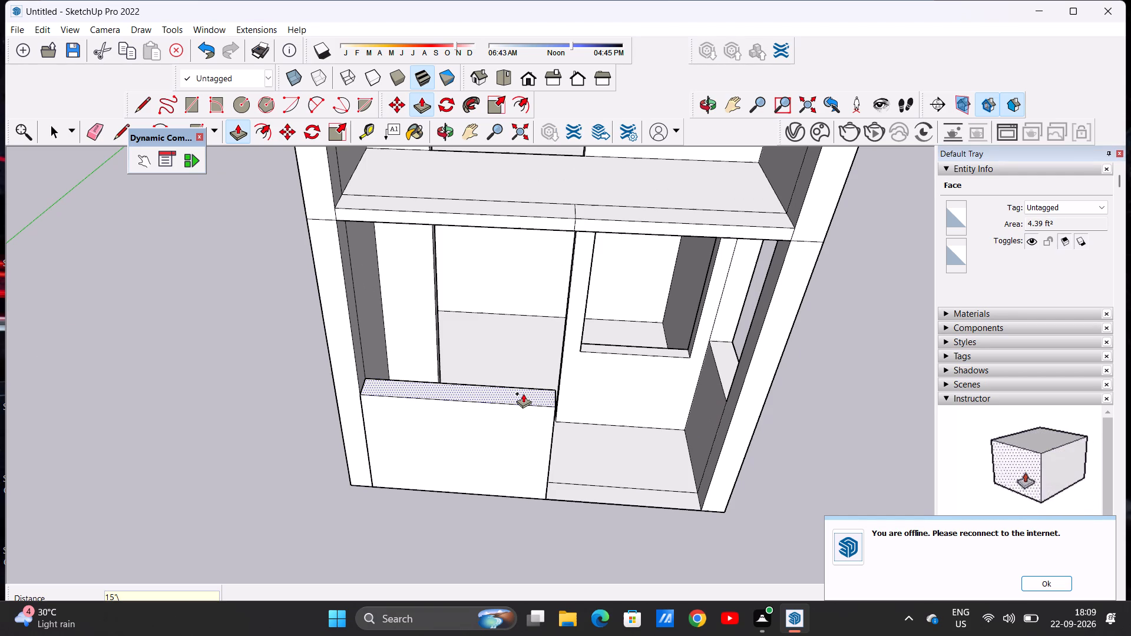
pyautogui.press('BackSpace')
pyautogui.press('BackSpace')
pyautogui.press('BackSpace')
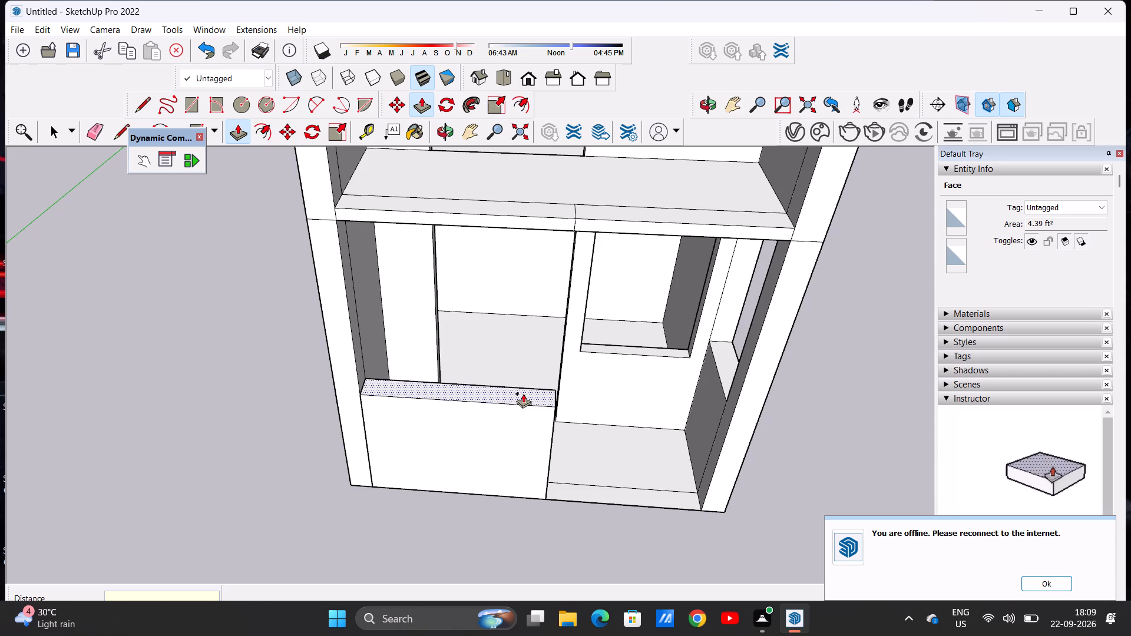
pyautogui.write("15'")
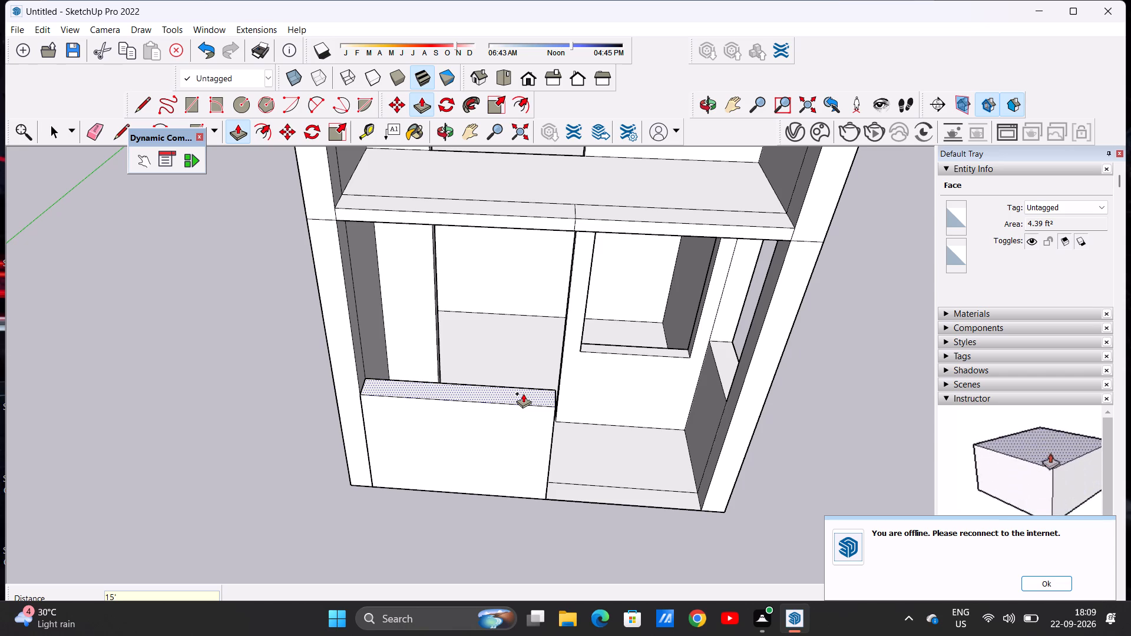
pyautogui.press('Return')
pyautogui.press('space')
pyautogui.scroll(-3, 522, 393)
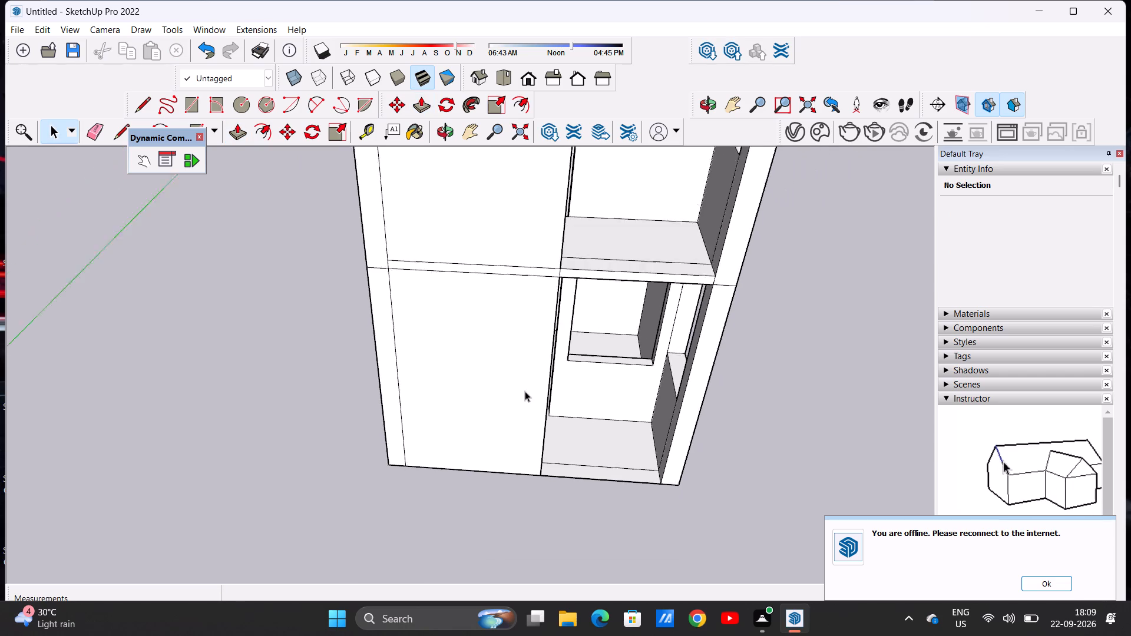
# Extend the top of the doorway-side front wall panel further up, well above the upper story's roof.
pyautogui.scroll(-1, 525, 391)
pyautogui.scroll(2, 528, 390)
pyautogui.scroll(-3, 528, 390)
pyautogui.scroll(1, 524, 407)
pyautogui.scroll(-5, 523, 419)
pyautogui.scroll(1, 522, 429)
pyautogui.scroll(-4, 522, 429)
pyautogui.moveTo(560, 498); pyautogui.dragTo(555, 367, button='middle')
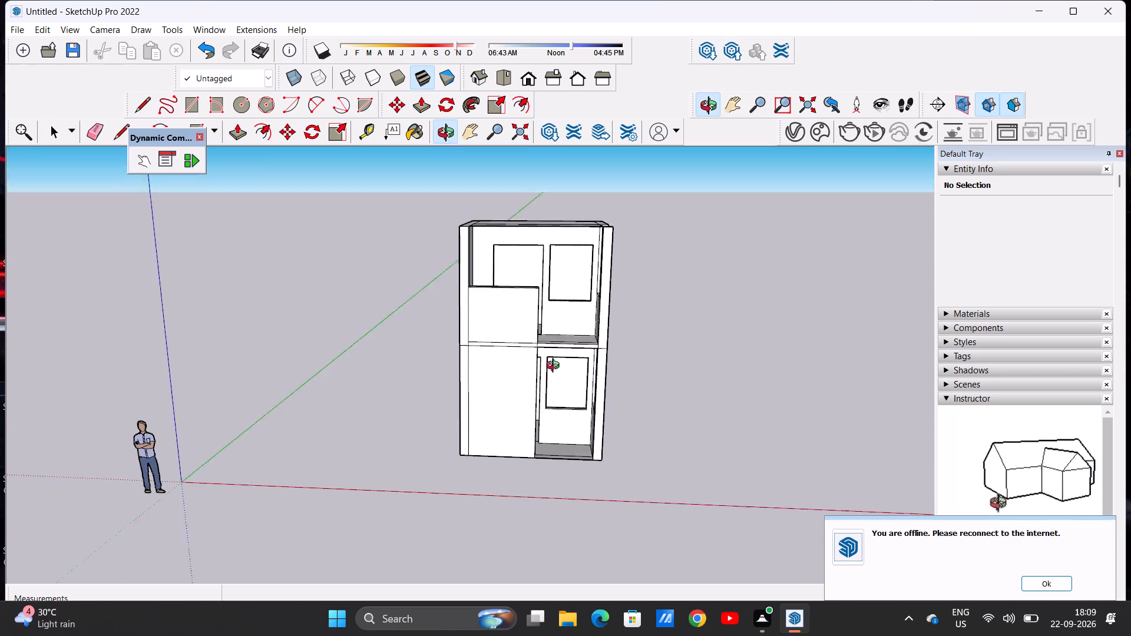
pyautogui.moveTo(555, 367); pyautogui.dragTo(554, 357, button='middle')
pyautogui.moveTo(552, 349); pyautogui.dragTo(548, 335, button='middle')
pyautogui.scroll(6, 512, 264)
pyautogui.moveTo(524, 314); pyautogui.dragTo(537, 523, button='middle')
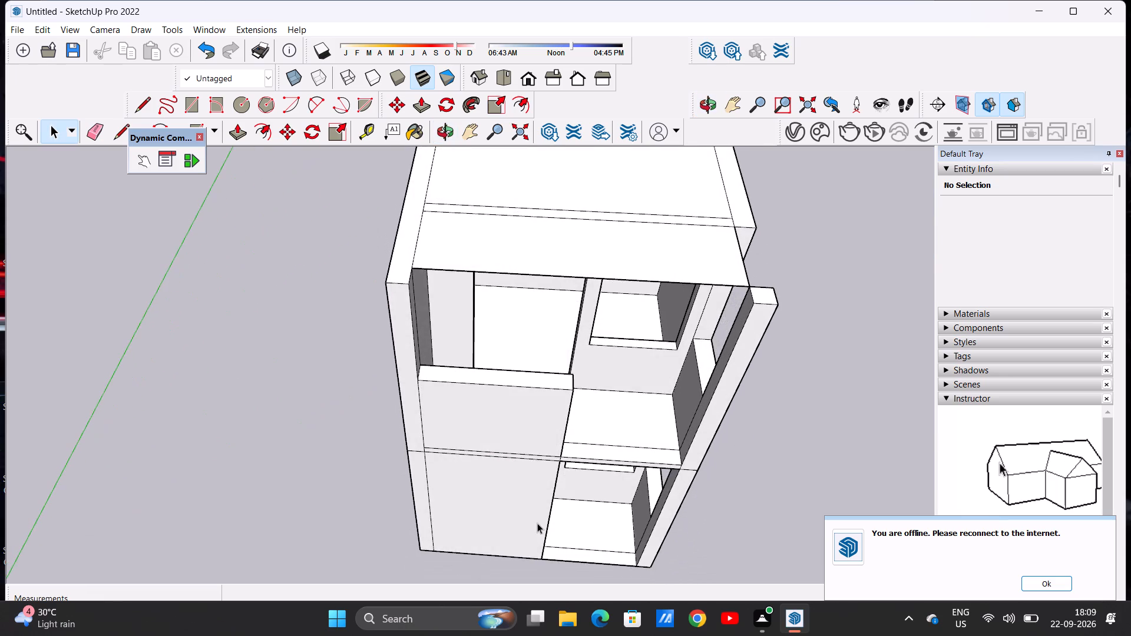
pyautogui.scroll(-5, 527, 472)
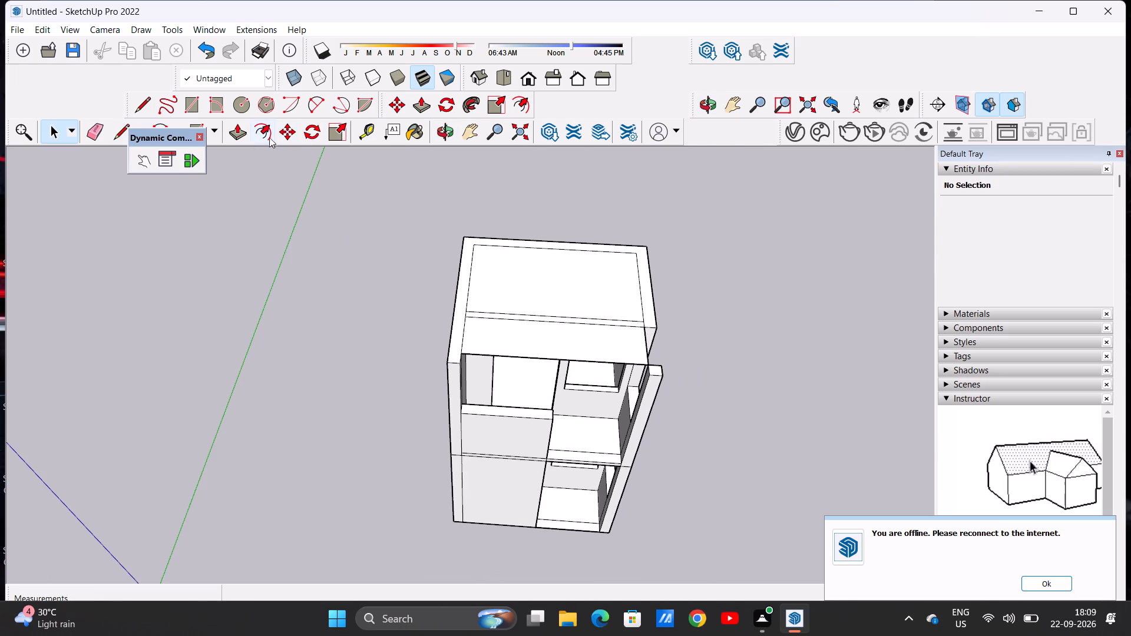
pyautogui.click(229, 130)
pyautogui.scroll(3, 670, 412)
pyautogui.scroll(-1, 652, 419)
pyautogui.scroll(2, 651, 419)
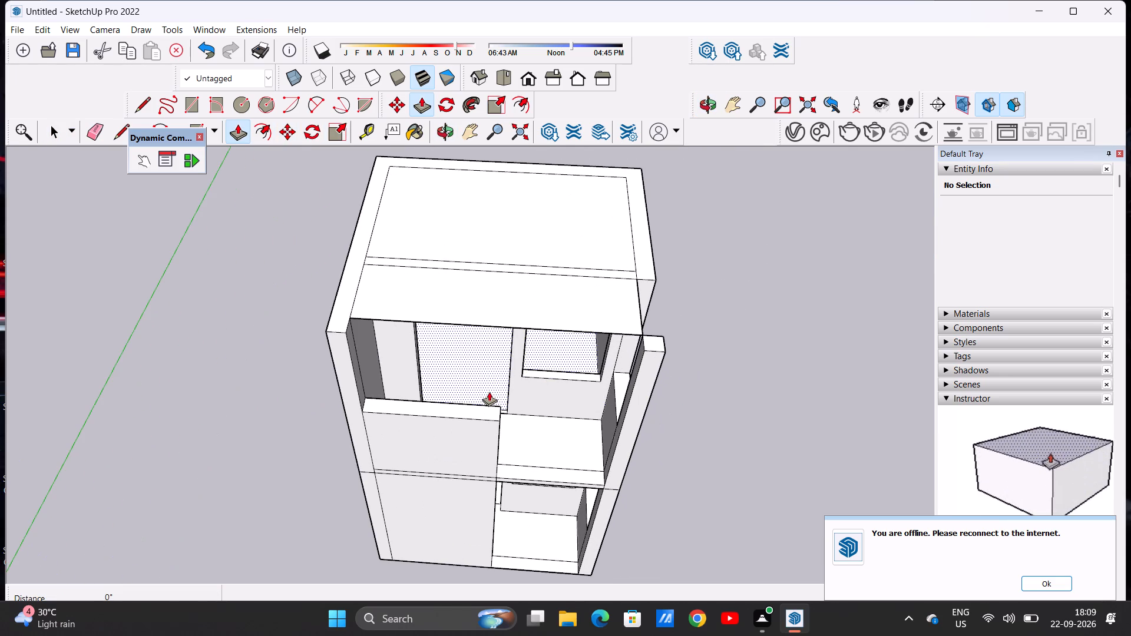
pyautogui.click(487, 409)
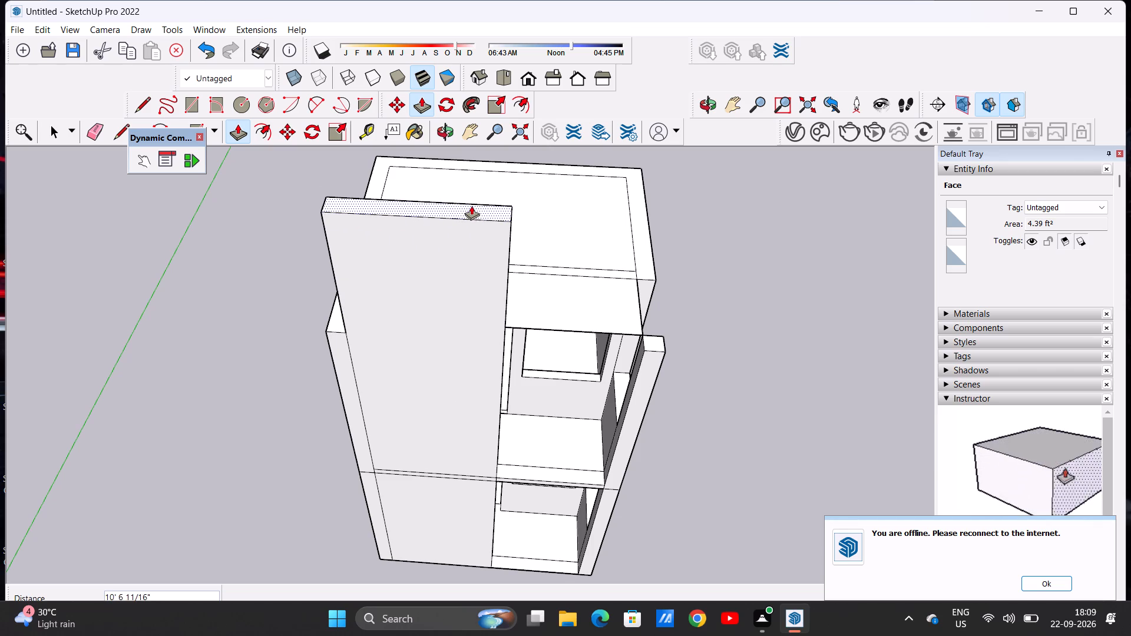
pyautogui.click(473, 177)
pyautogui.press('space')
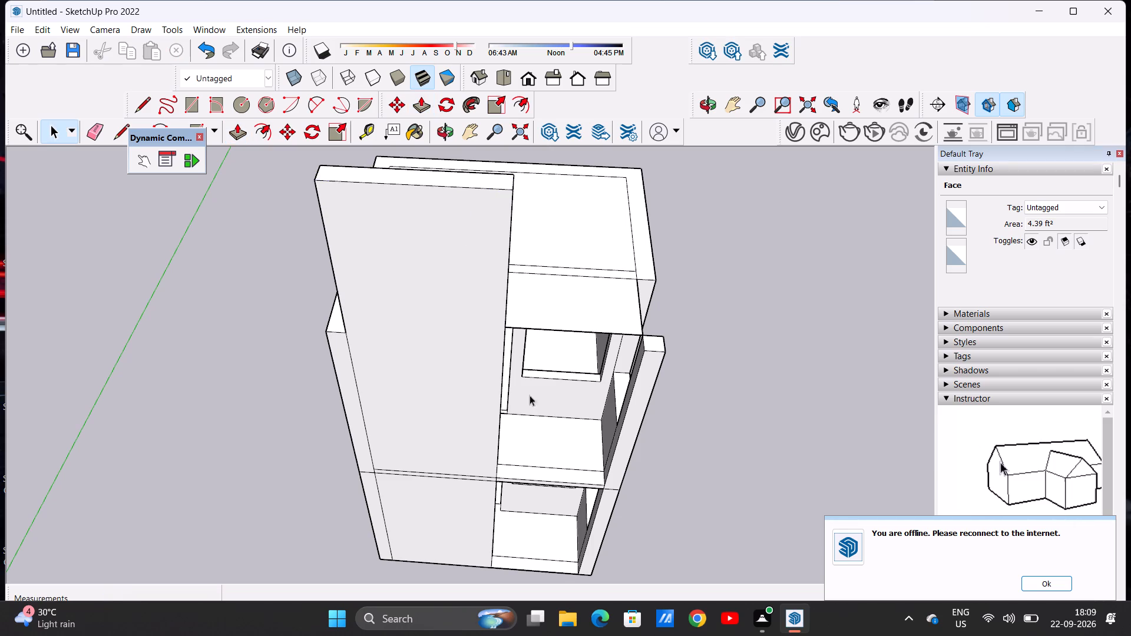
# Examine the tall front wall panel's height and proportions against the two stacked stories.
pyautogui.scroll(-6, 673, 277)
pyautogui.middleClick(709, 534)
pyautogui.scroll(1, 707, 534)
pyautogui.middleClick(680, 313)
pyautogui.middleClick(667, 471)
pyautogui.moveTo(666, 469); pyautogui.dragTo(665, 463, button='middle')
pyautogui.moveTo(664, 399); pyautogui.dragTo(665, 282, button='middle')
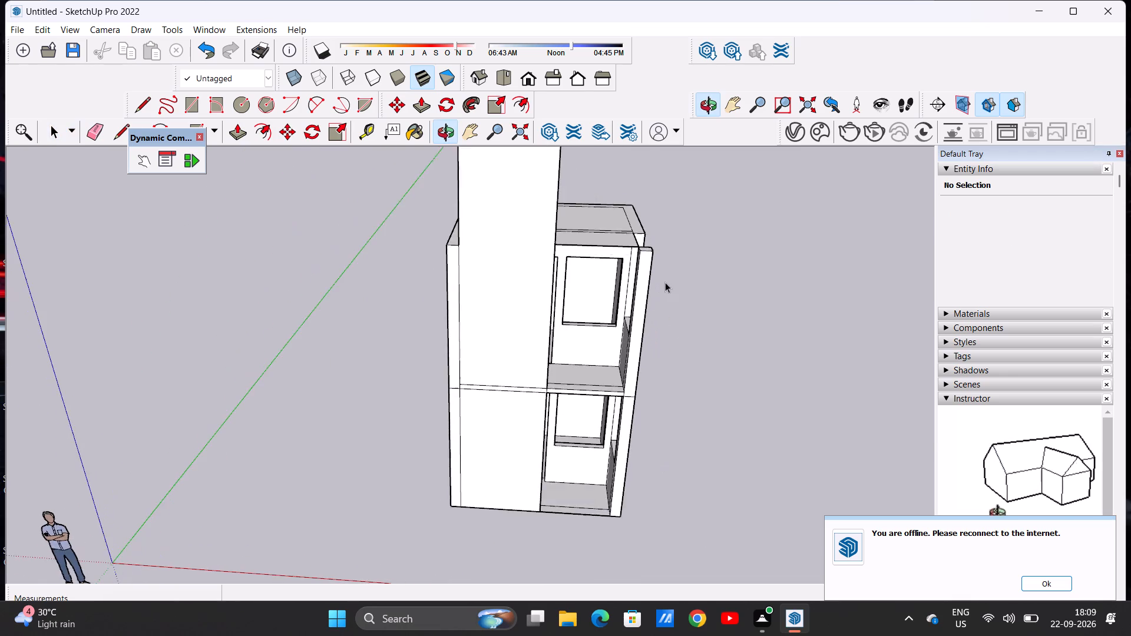
pyautogui.moveTo(665, 282); pyautogui.dragTo(665, 287, button='middle')
pyautogui.middleClick(665, 280)
pyautogui.scroll(-3, 632, 404)
pyautogui.scroll(1, 631, 405)
pyautogui.scroll(-5, 631, 405)
pyautogui.scroll(5, 693, 330)
pyautogui.scroll(1, 653, 404)
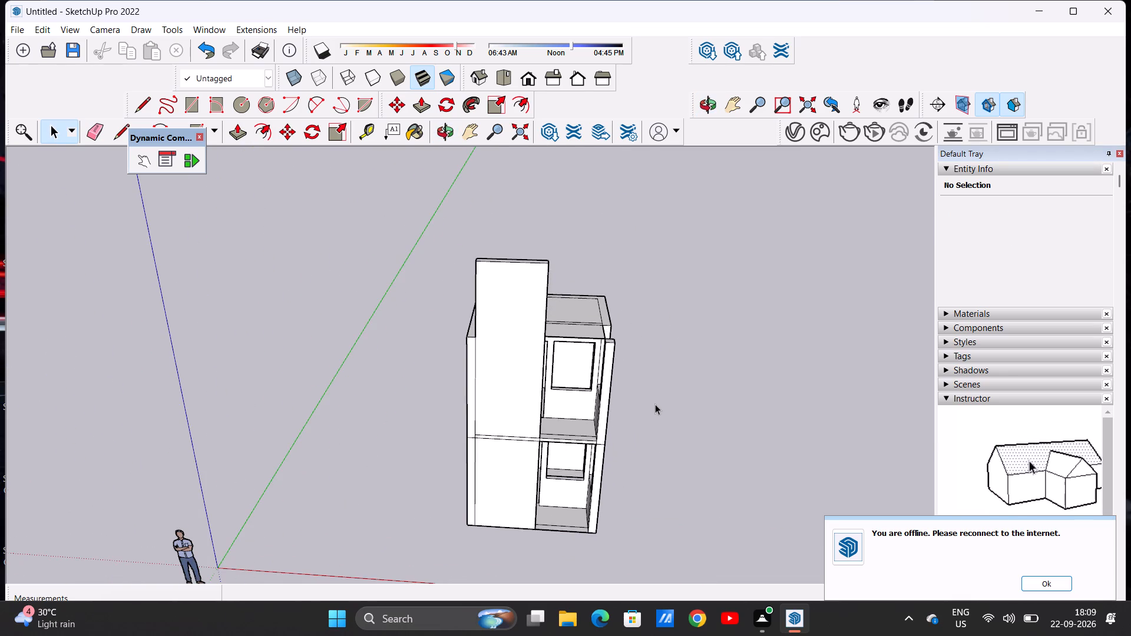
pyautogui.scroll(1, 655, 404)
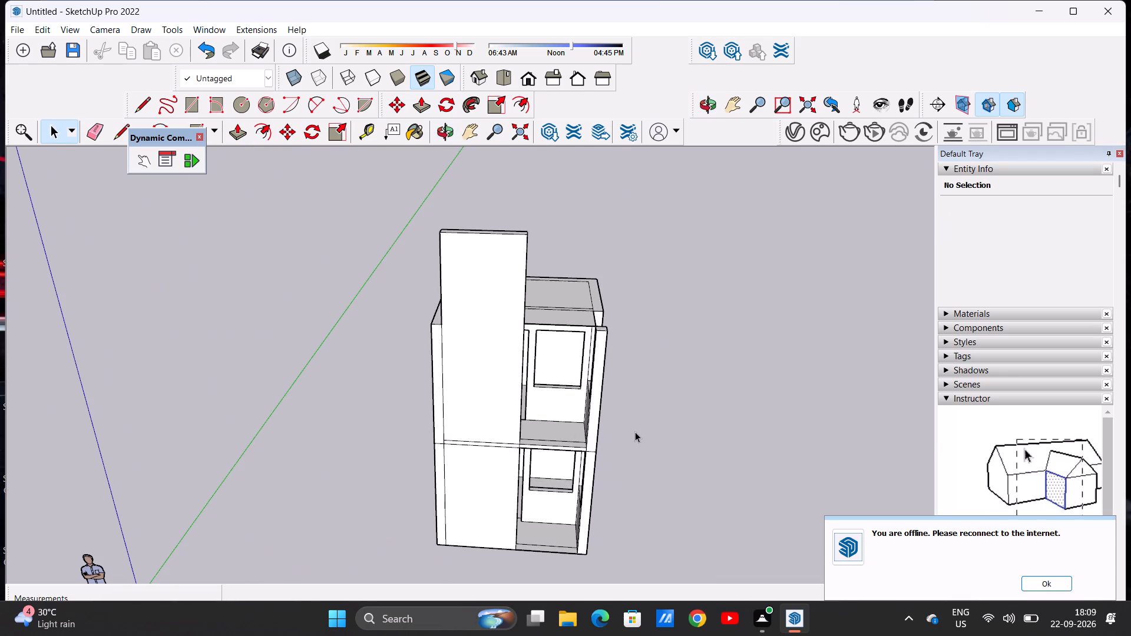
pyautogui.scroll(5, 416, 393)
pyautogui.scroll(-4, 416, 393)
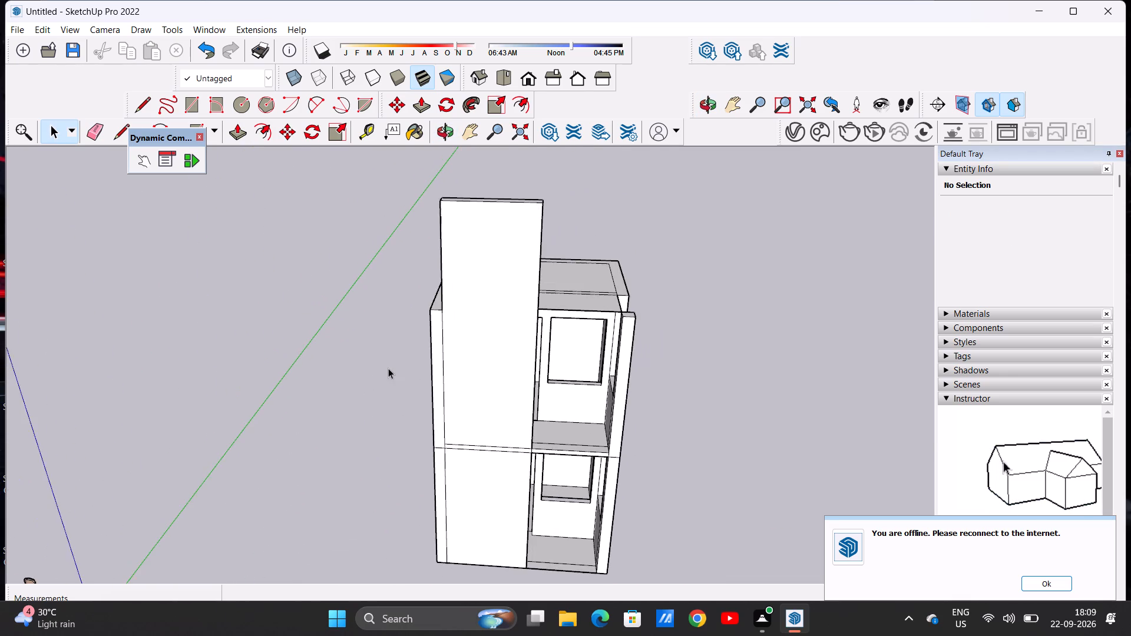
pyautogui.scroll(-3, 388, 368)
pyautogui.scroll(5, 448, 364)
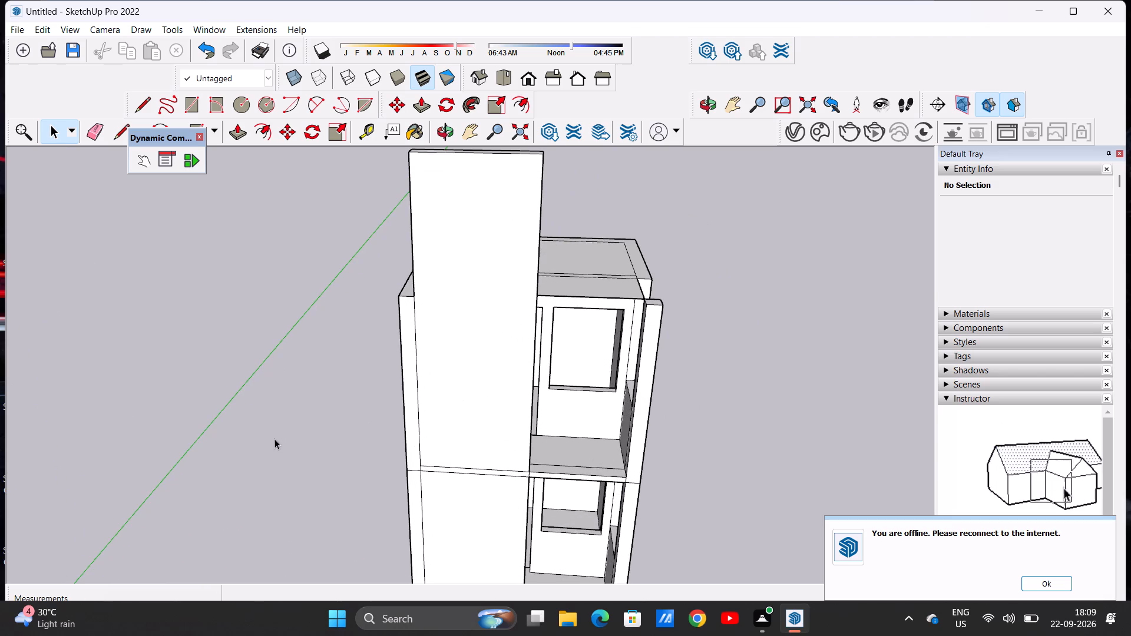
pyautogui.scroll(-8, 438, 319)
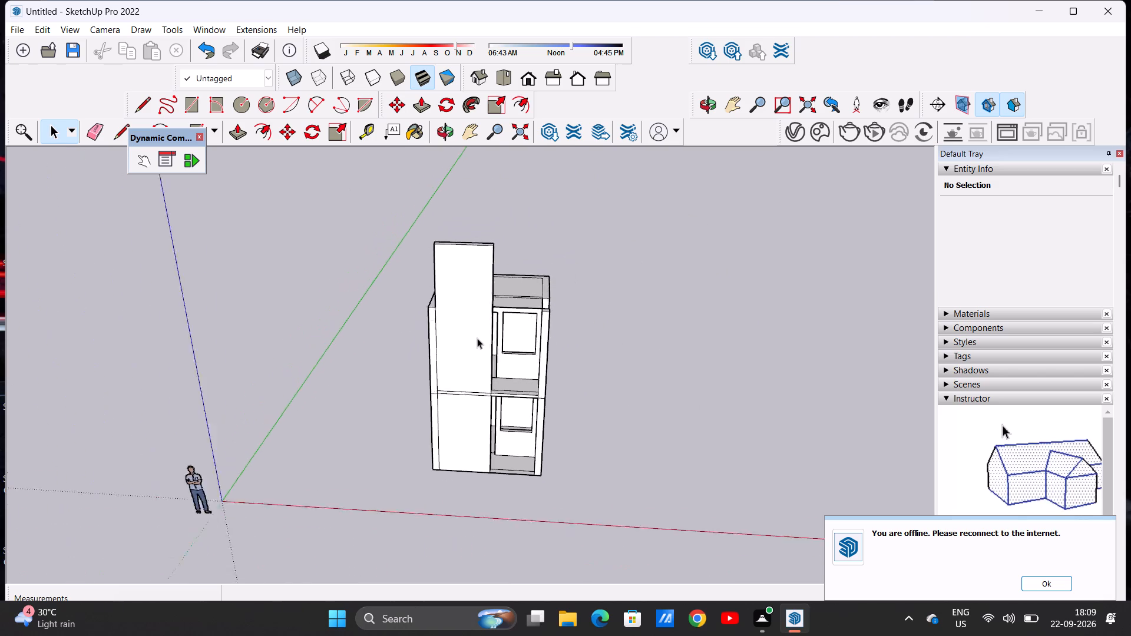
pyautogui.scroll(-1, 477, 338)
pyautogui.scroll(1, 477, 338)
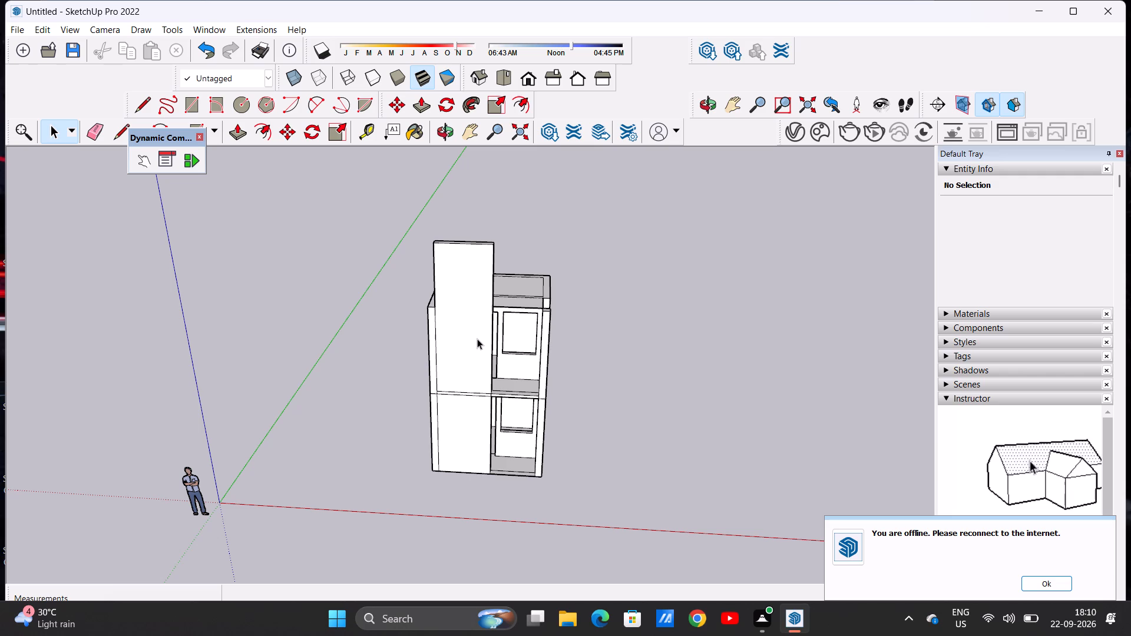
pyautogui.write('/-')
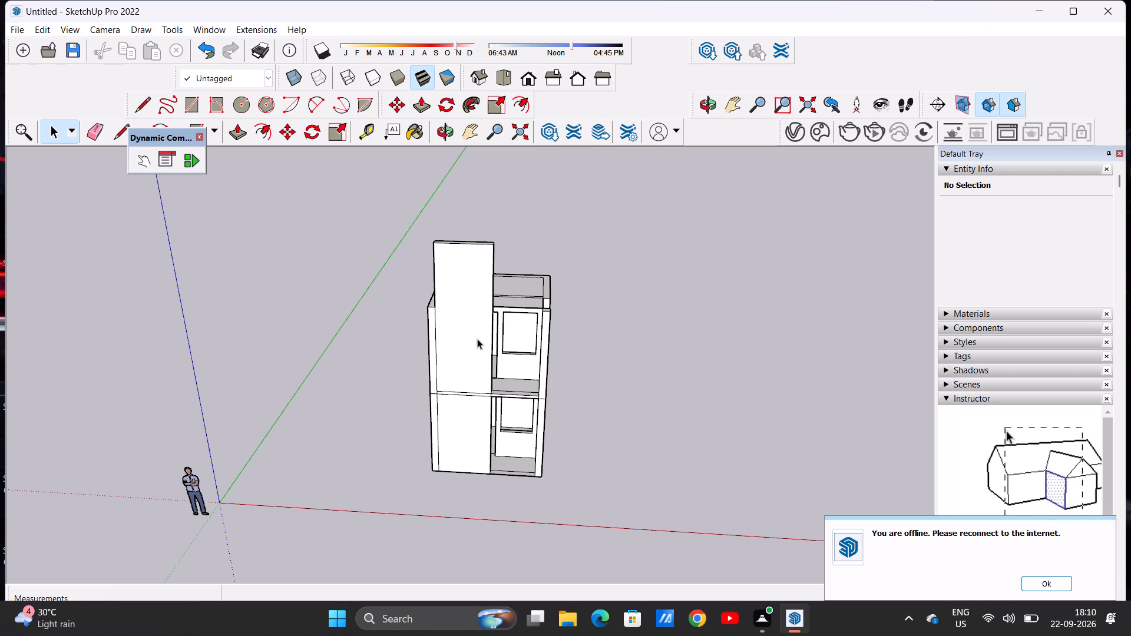
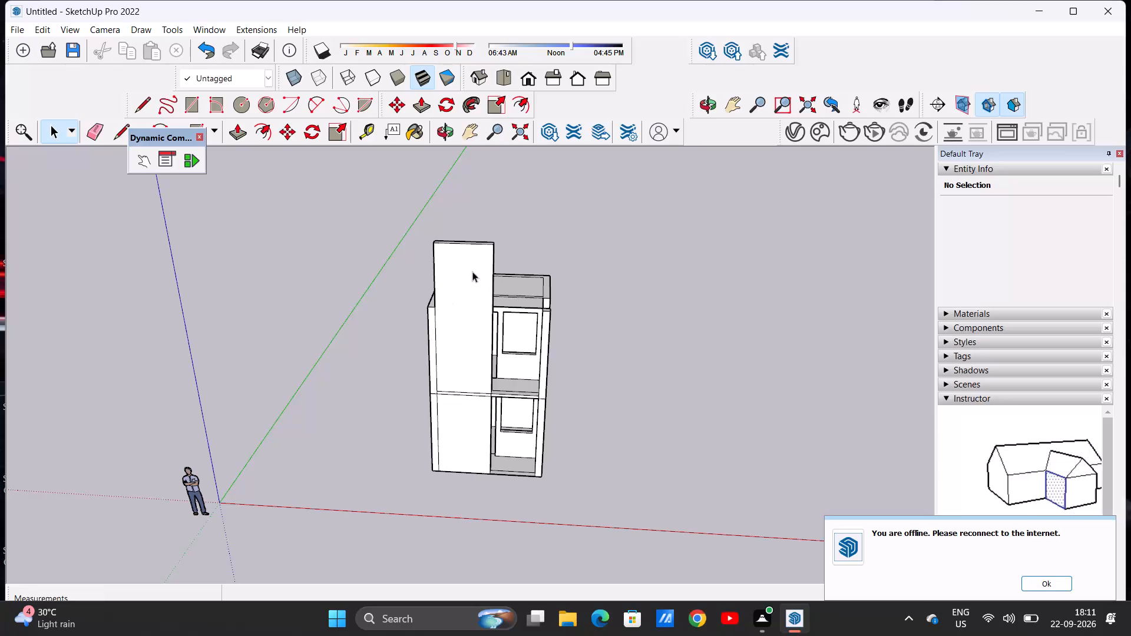
# Examine the tall front wall panel and the upper porch's doorway and window openings from several angles.
pyautogui.scroll(15, 449, 300)
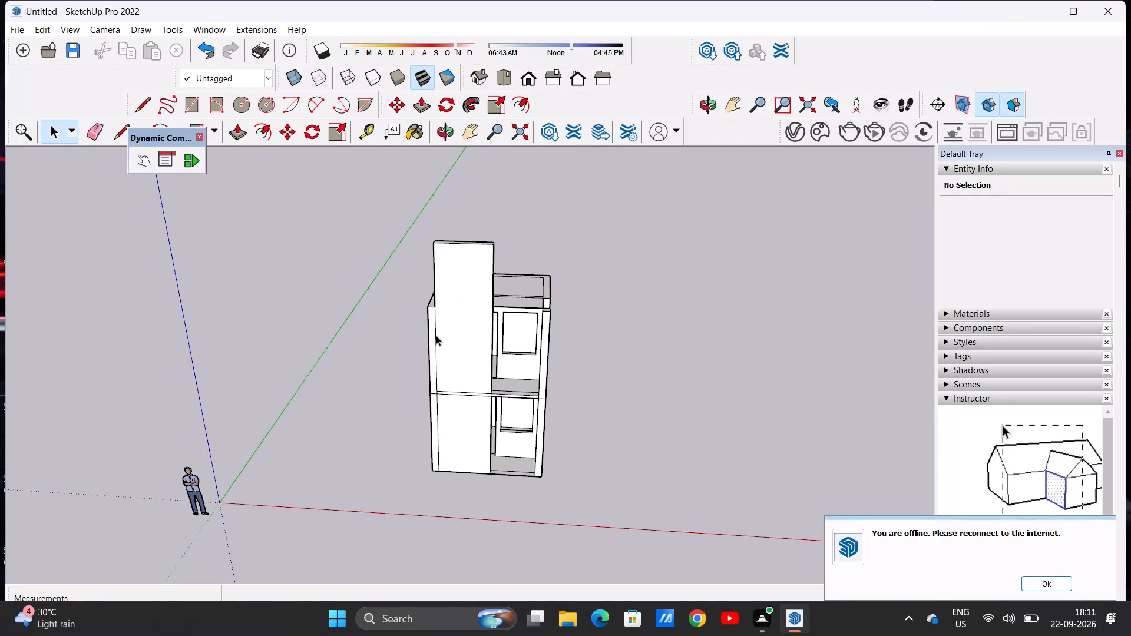
pyautogui.scroll(-10, 436, 335)
pyautogui.scroll(11, 445, 327)
pyautogui.scroll(-8, 480, 340)
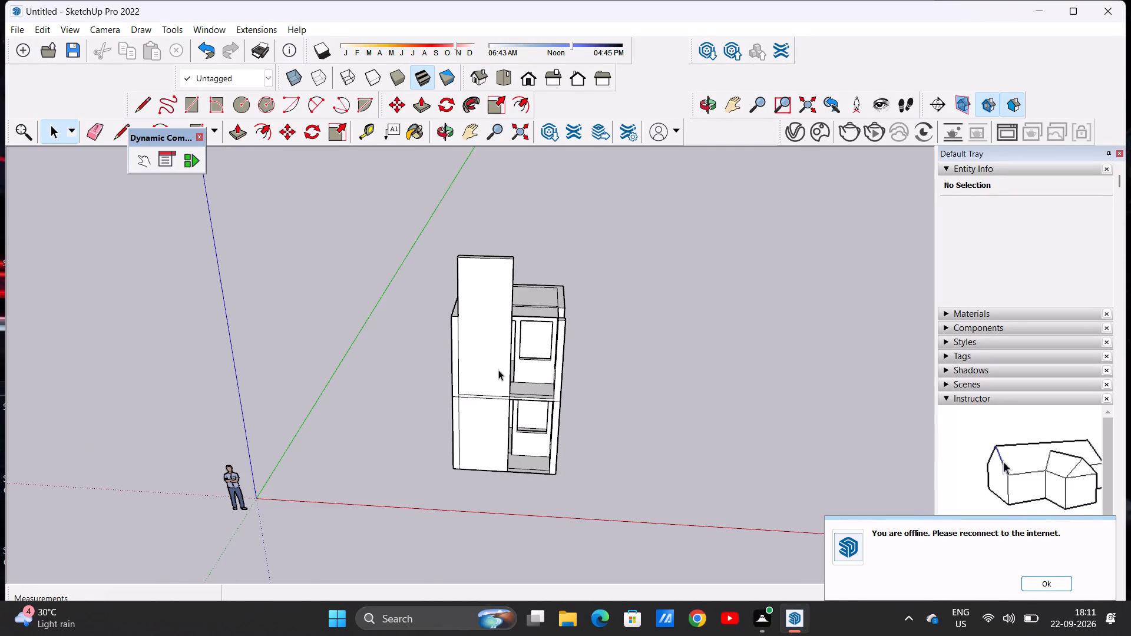
pyautogui.moveTo(500, 378); pyautogui.dragTo(322, 458, button='middle')
pyautogui.moveTo(416, 410); pyautogui.dragTo(545, 284, button='middle')
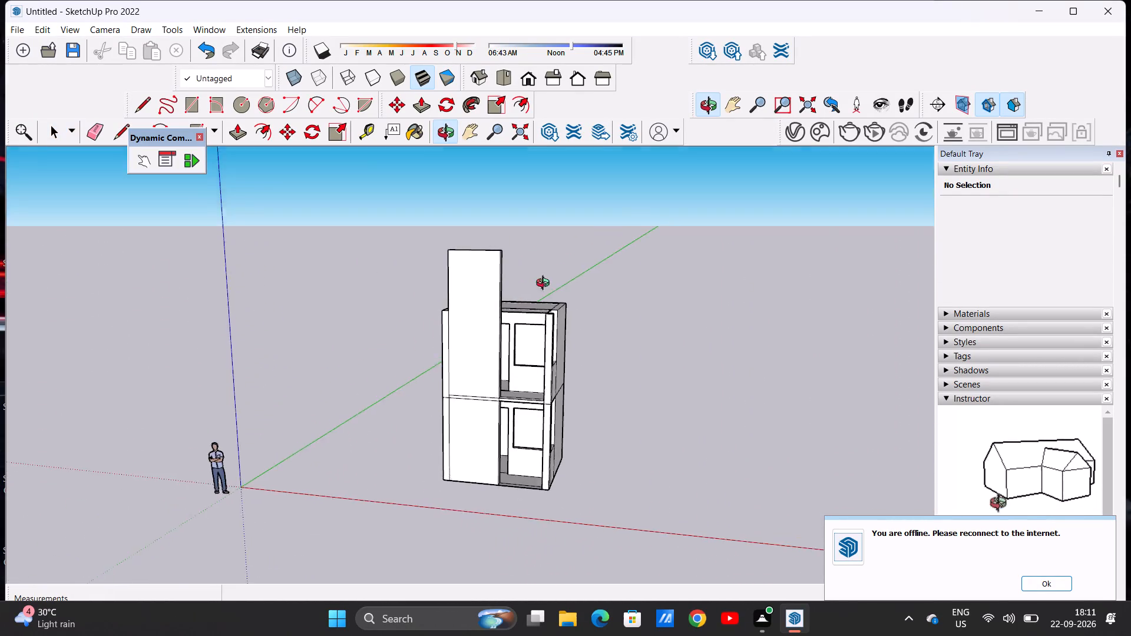
pyautogui.moveTo(545, 284); pyautogui.dragTo(544, 290, button='middle')
pyautogui.scroll(9, 519, 347)
pyautogui.scroll(-2, 522, 319)
pyautogui.scroll(1, 524, 317)
pyautogui.scroll(-8, 524, 316)
pyautogui.moveTo(557, 393); pyautogui.dragTo(634, 384, button='middle')
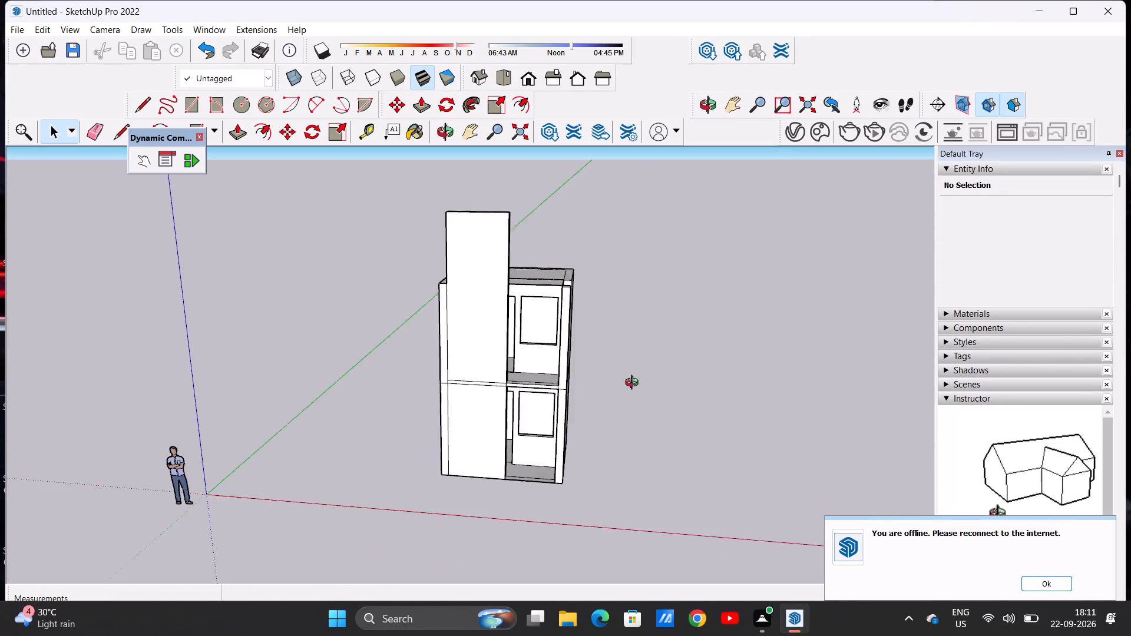
pyautogui.moveTo(634, 384); pyautogui.dragTo(554, 334, button='middle')
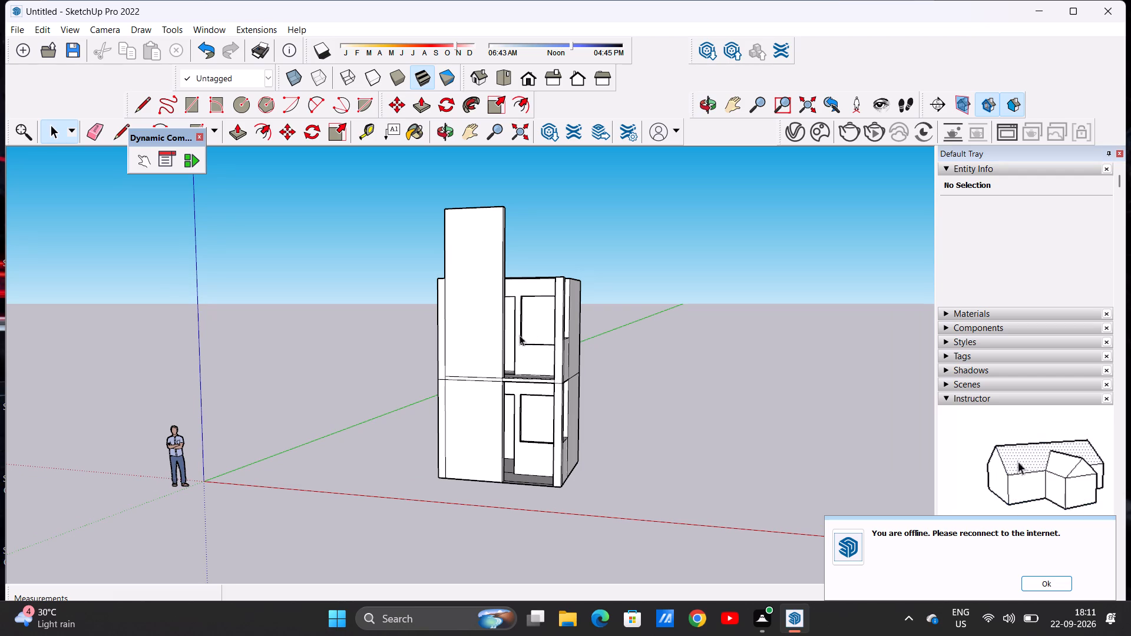
pyautogui.scroll(3, 475, 356)
pyautogui.moveTo(477, 353); pyautogui.dragTo(512, 443, button='middle')
pyautogui.scroll(-6, 479, 408)
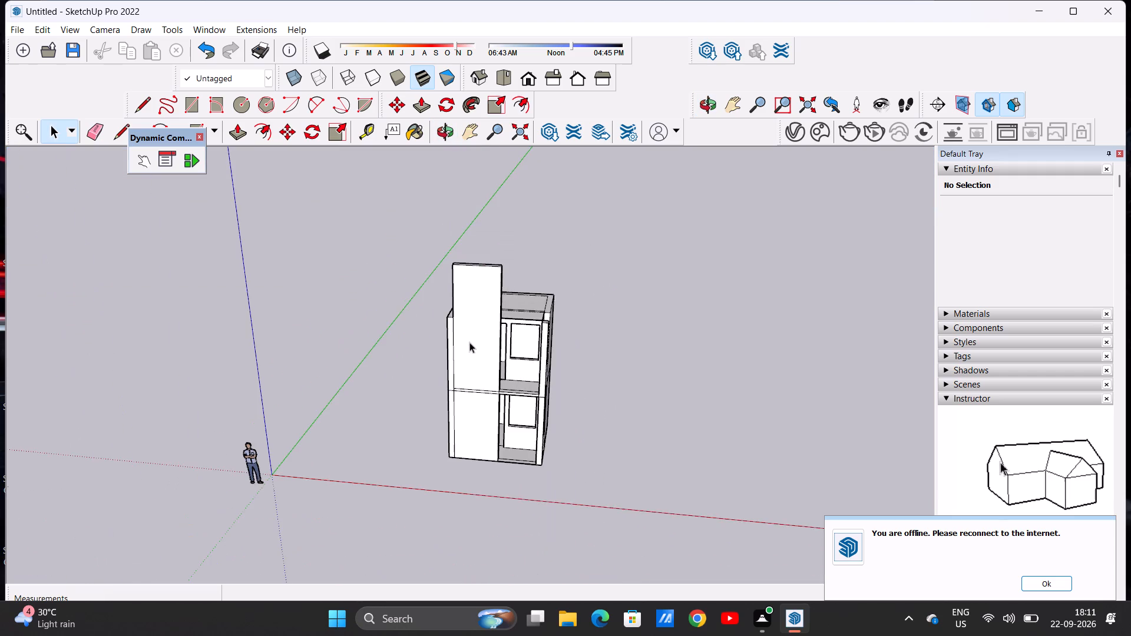
pyautogui.moveTo(462, 363); pyautogui.dragTo(485, 306, button='middle')
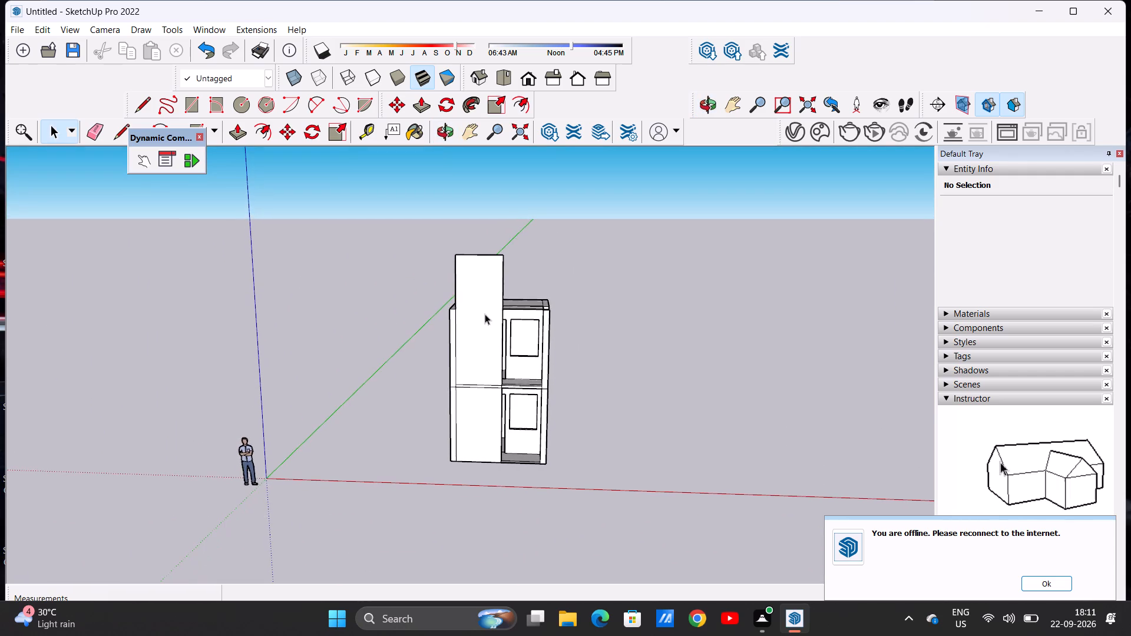
pyautogui.scroll(13, 499, 349)
pyautogui.moveTo(535, 336); pyautogui.dragTo(422, 446, button='middle')
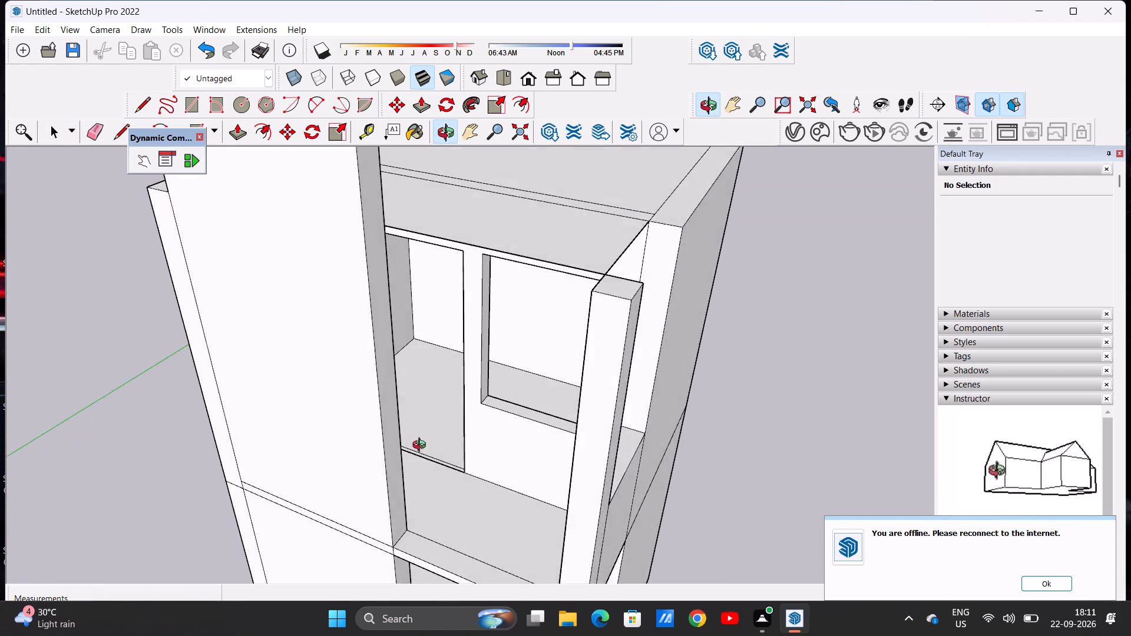
pyautogui.moveTo(422, 446); pyautogui.dragTo(499, 330, button='middle')
pyautogui.scroll(-8, 498, 332)
pyautogui.moveTo(470, 360); pyautogui.dragTo(368, 415, button='middle')
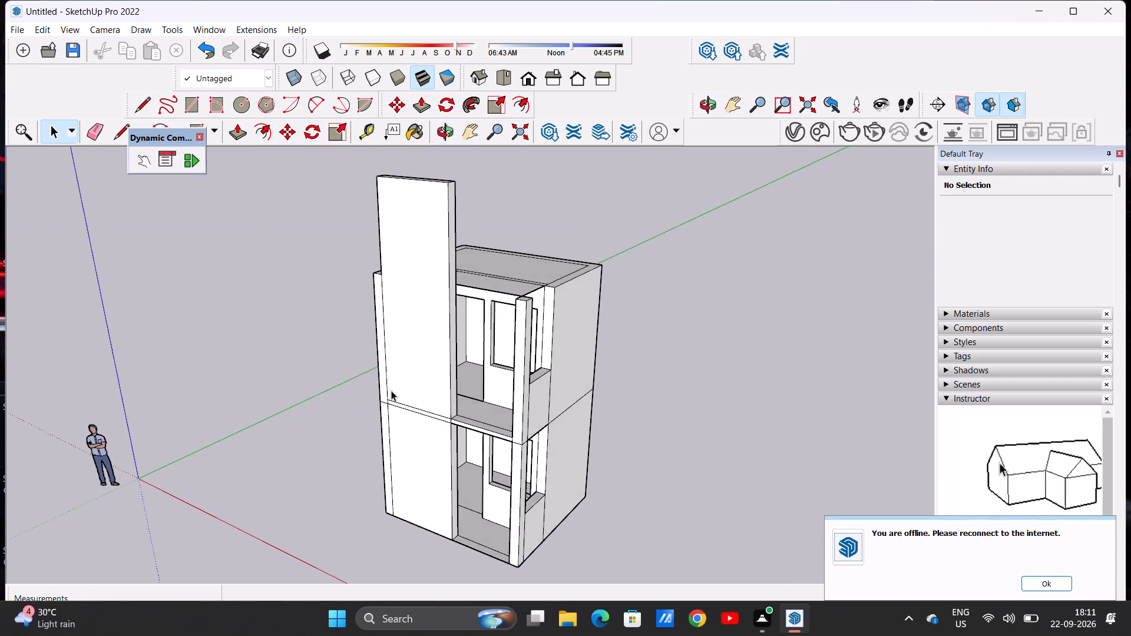
pyautogui.scroll(6, 463, 355)
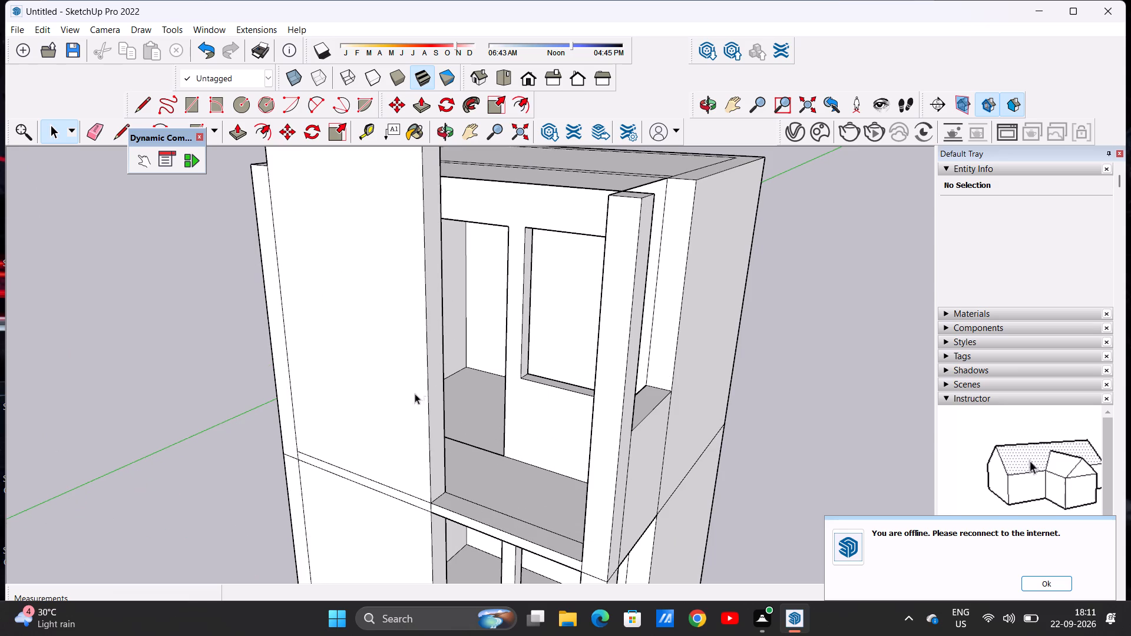
pyautogui.moveTo(487, 337); pyautogui.dragTo(395, 418, button='middle')
pyautogui.scroll(1, 458, 351)
pyautogui.moveTo(460, 350); pyautogui.dragTo(525, 264, button='middle')
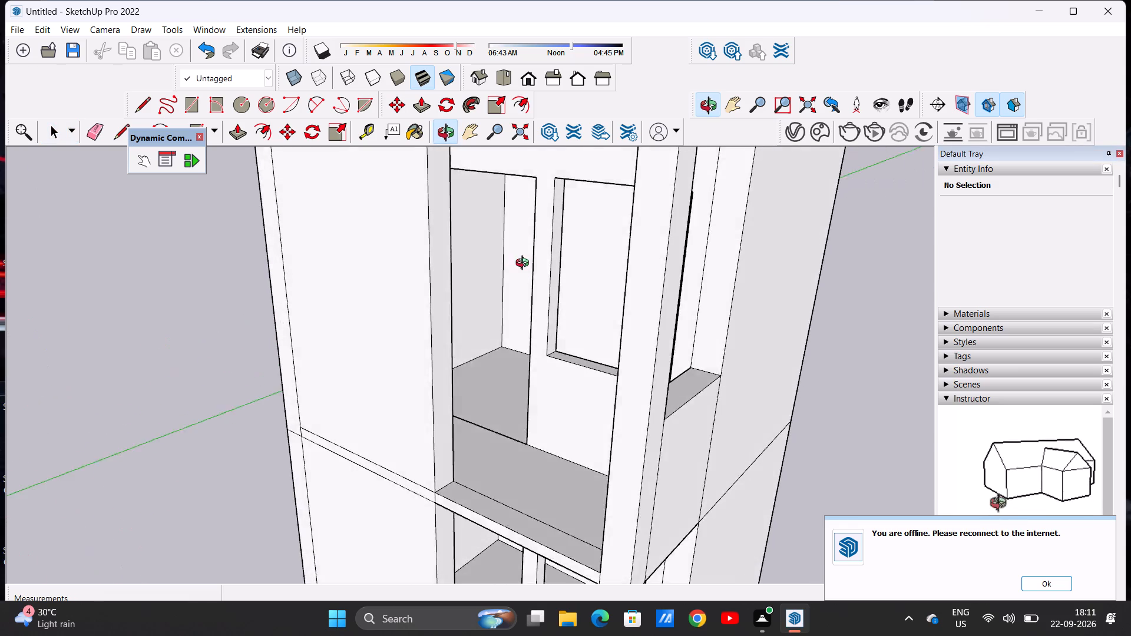
pyautogui.moveTo(525, 264); pyautogui.dragTo(481, 271, button='middle')
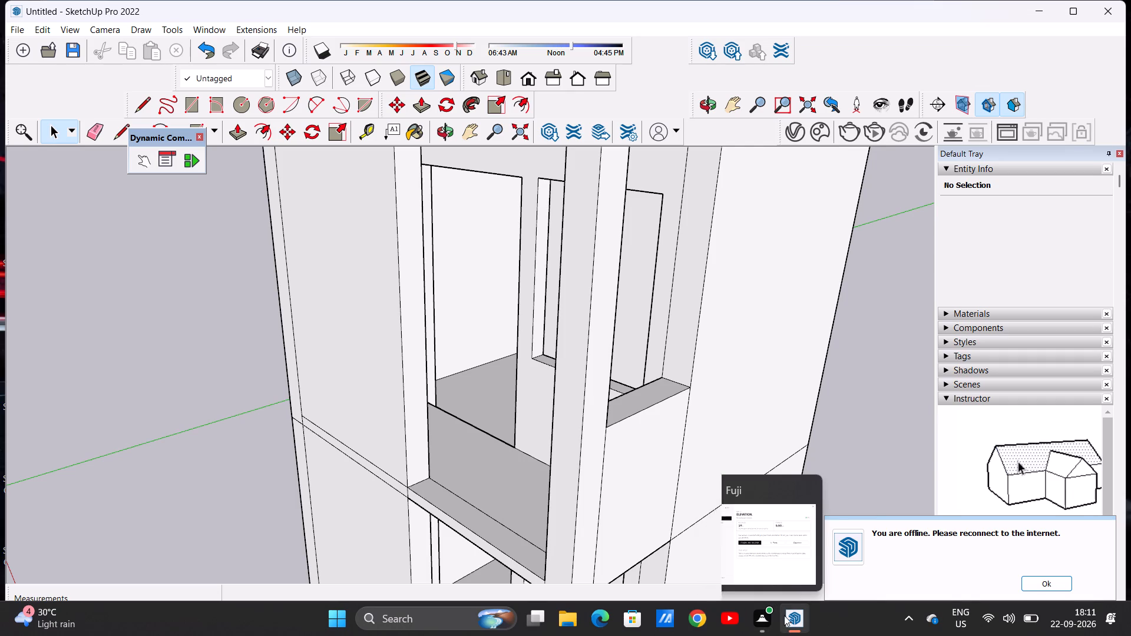
pyautogui.click(803, 549)
pyautogui.scroll(-10, 580, 270)
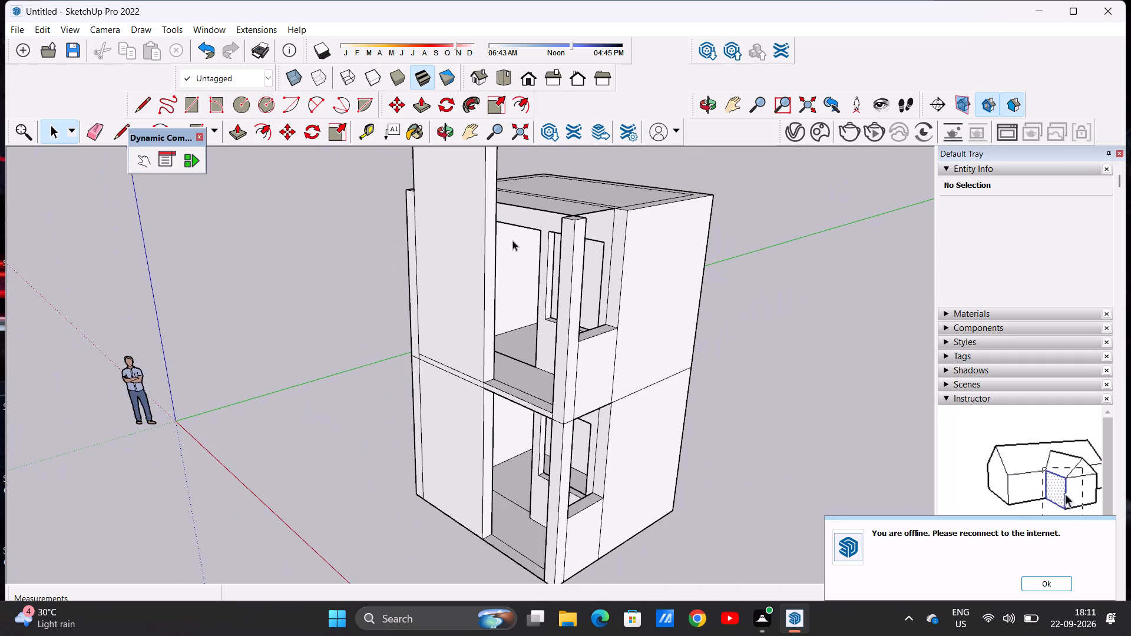
pyautogui.scroll(-4, 513, 183)
pyautogui.scroll(8, 519, 244)
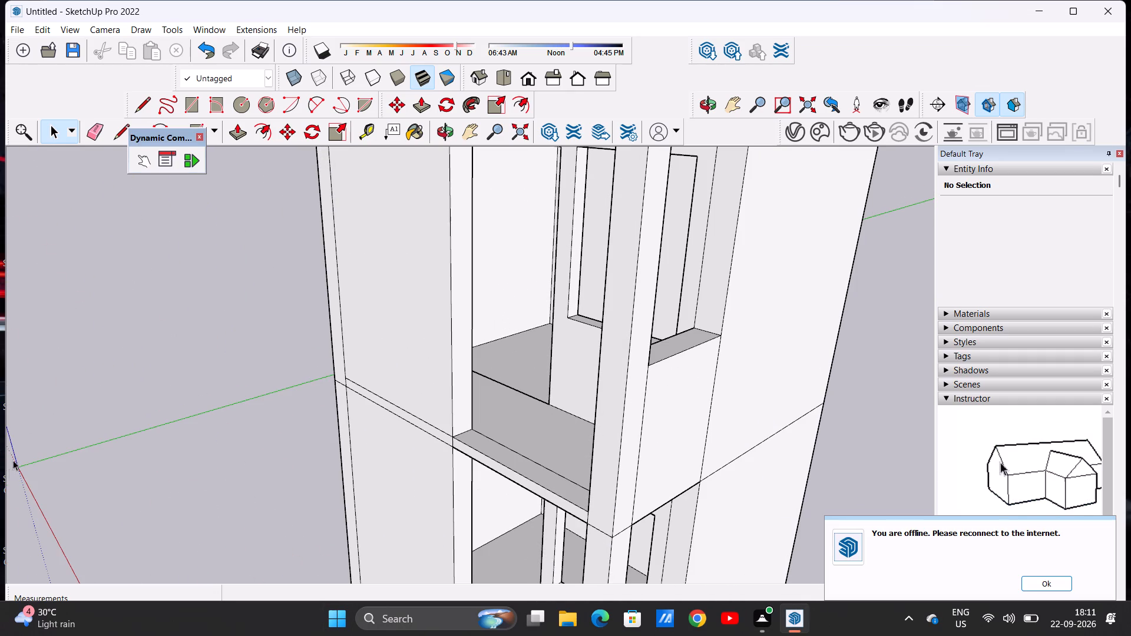
# Draw a line about 4' 4 9/16" long across the top of the upper story's porch doorway to fill the opening with a face.
pyautogui.click(170, 49)
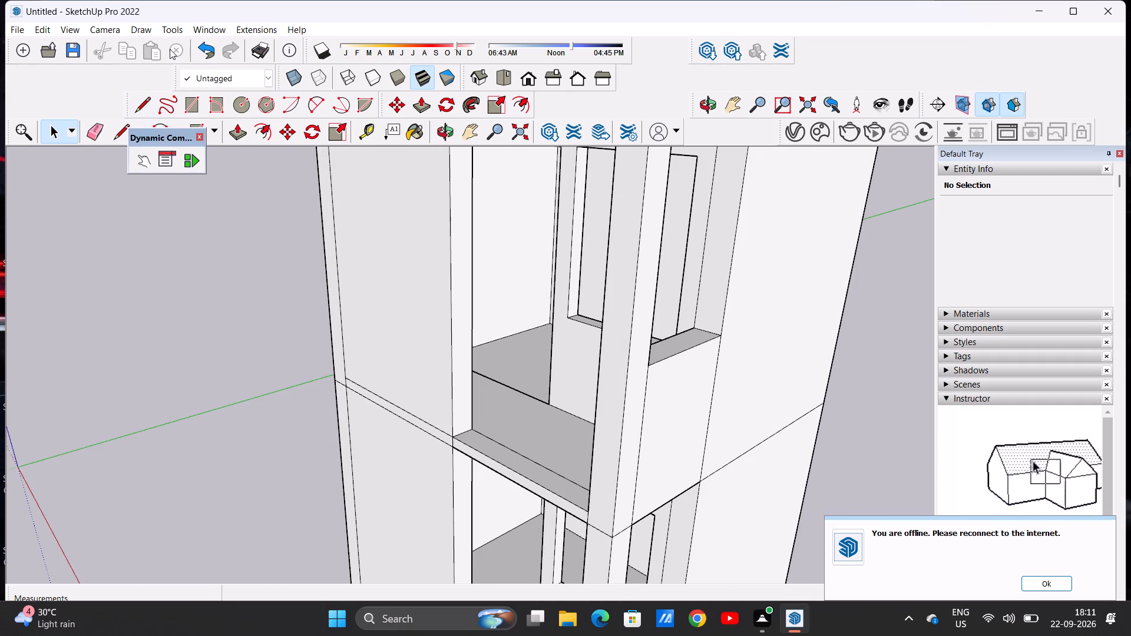
pyautogui.click(138, 105)
pyautogui.scroll(1, 448, 211)
pyautogui.scroll(-2, 386, 350)
pyautogui.scroll(1, 383, 365)
pyautogui.scroll(-6, 383, 366)
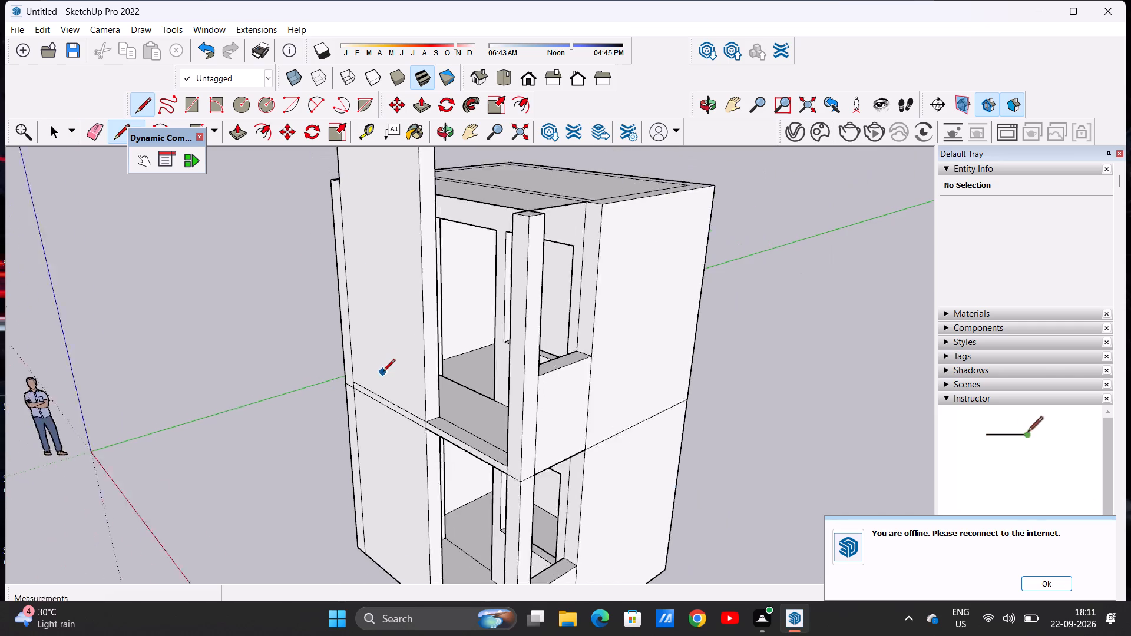
pyautogui.scroll(1, 383, 372)
pyautogui.scroll(-2, 383, 372)
pyautogui.scroll(11, 441, 279)
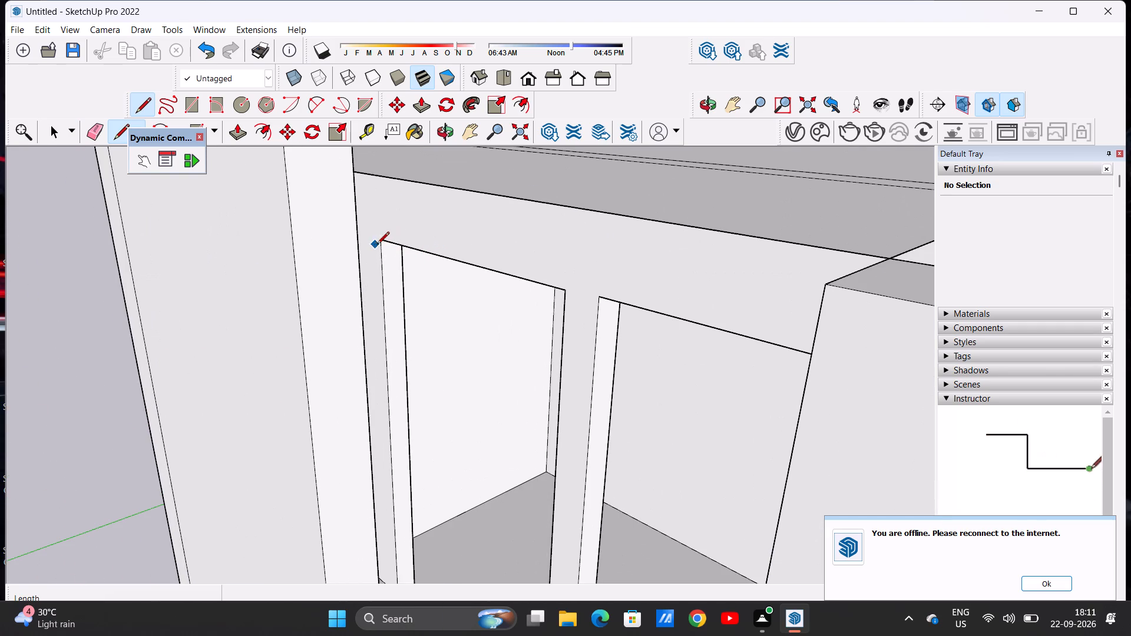
pyautogui.scroll(-1, 414, 381)
pyautogui.scroll(1, 415, 380)
pyautogui.scroll(-1, 416, 377)
pyautogui.scroll(1, 417, 374)
pyautogui.scroll(-7, 419, 367)
pyautogui.scroll(5, 427, 347)
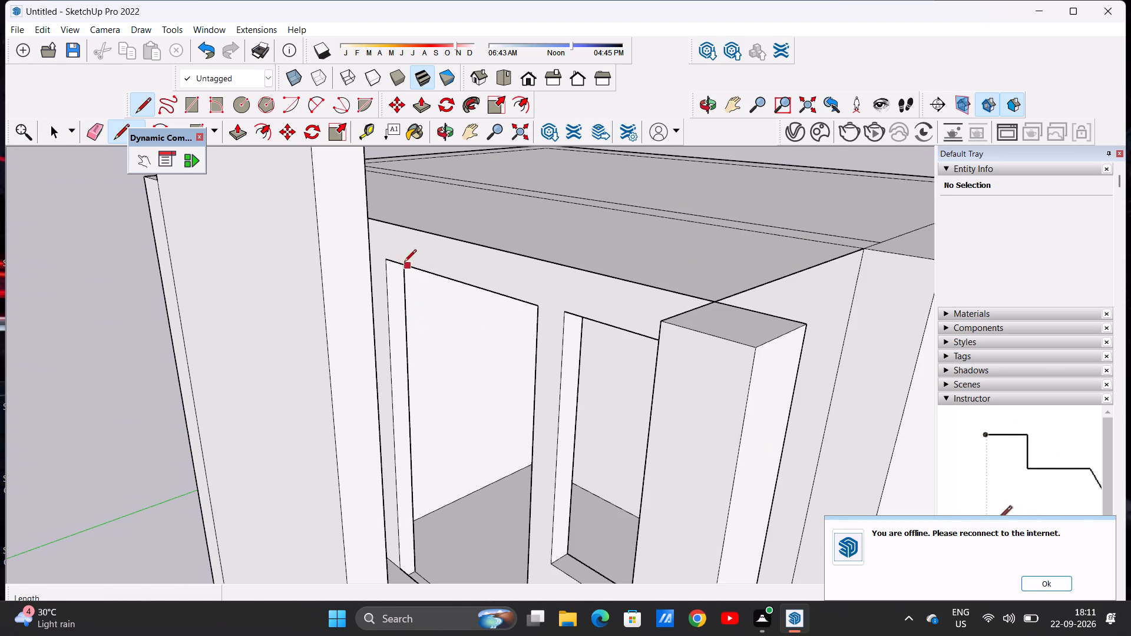
pyautogui.click(386, 263)
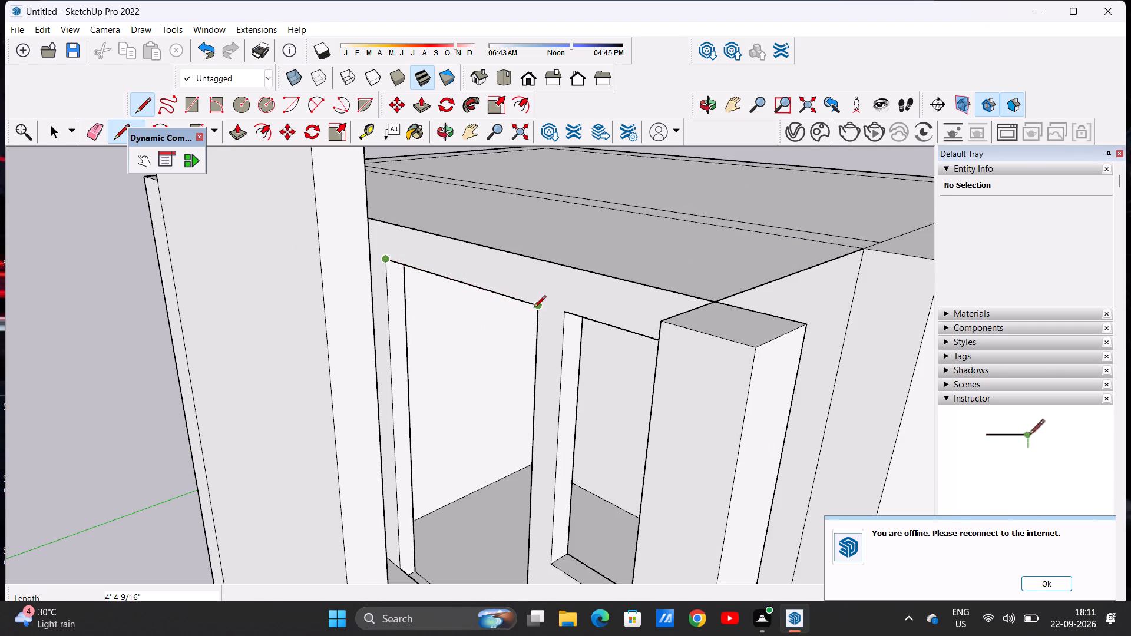
pyautogui.click(534, 309)
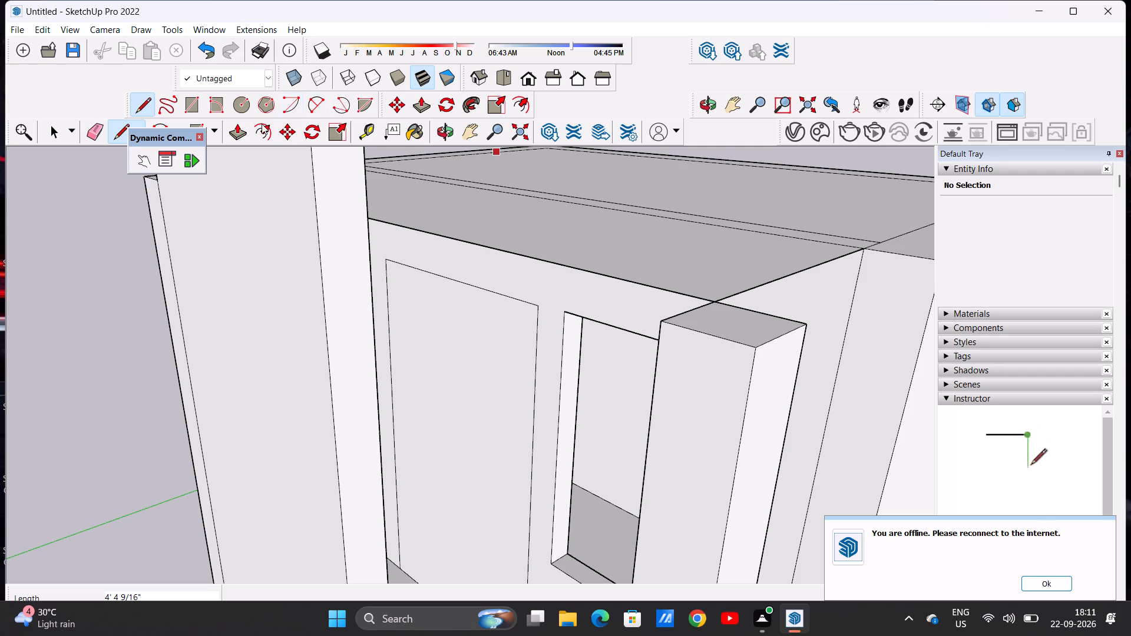
# Offset the upper doorway face's outline inward about 7" to form the door frame.
pyautogui.click(260, 137)
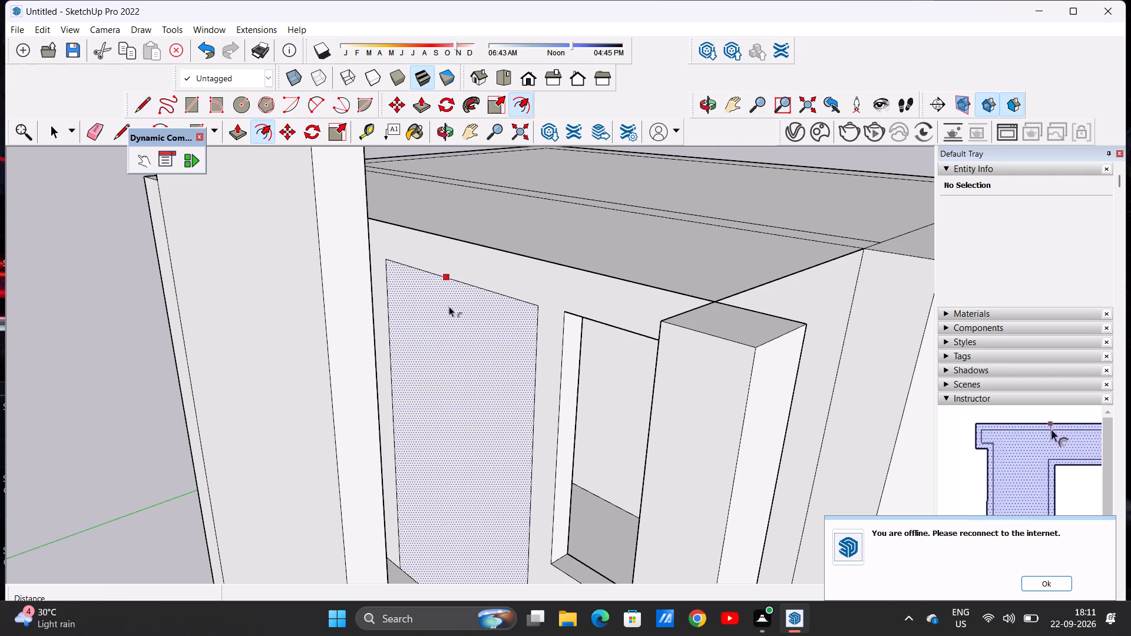
pyautogui.click(455, 299)
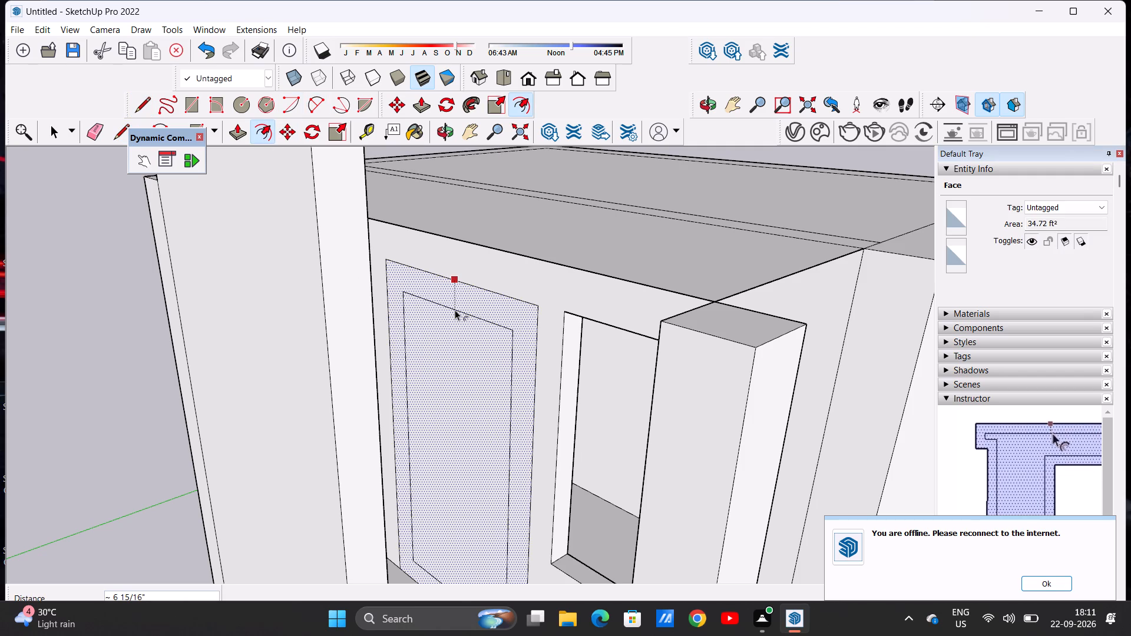
pyautogui.click(455, 310)
pyautogui.scroll(-11, 486, 296)
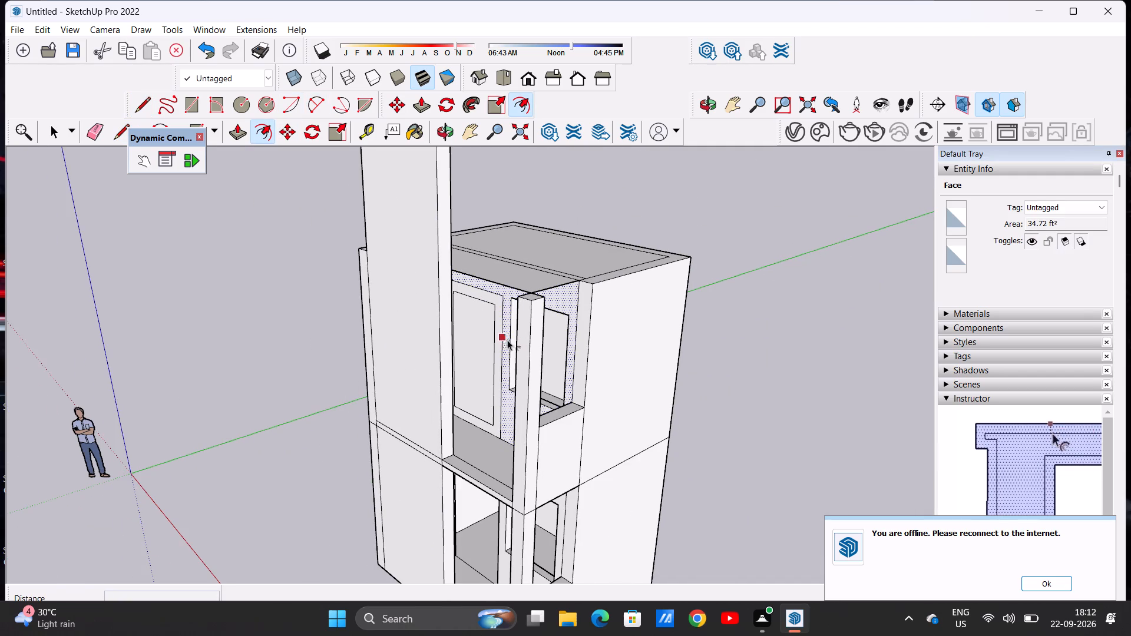
pyautogui.press('space')
# Draw a line about 3' 8 5/16" long across the top of the upper porch's window opening to fill it with a face.
pyautogui.moveTo(478, 357); pyautogui.dragTo(561, 370, button='middle')
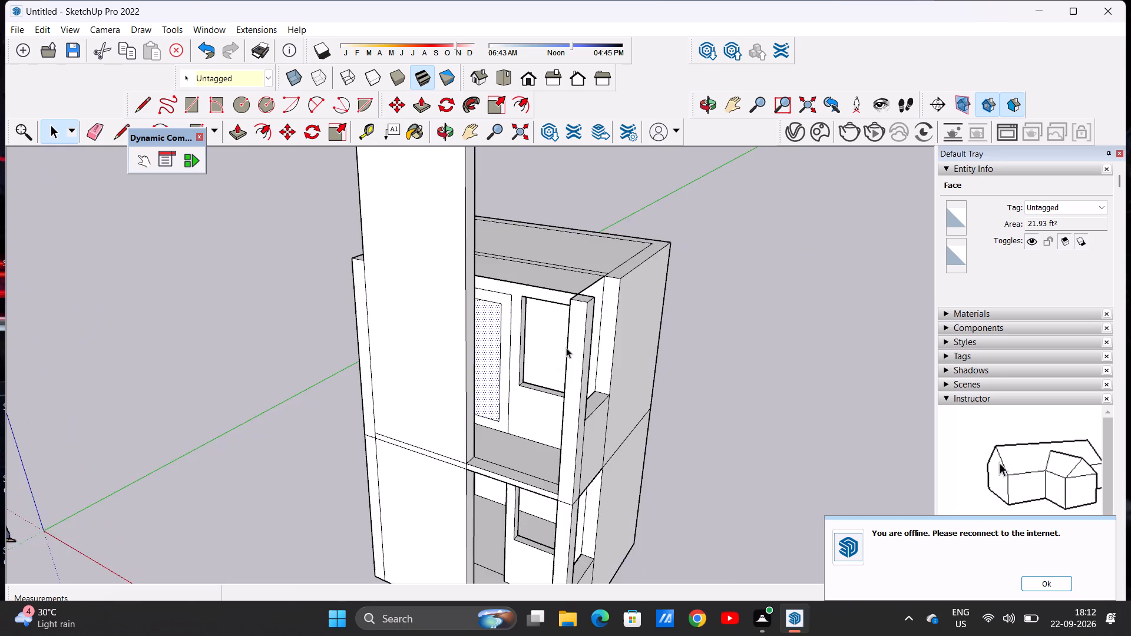
pyautogui.scroll(7, 565, 342)
pyautogui.moveTo(505, 352); pyautogui.dragTo(576, 311, button='middle')
pyautogui.scroll(1, 576, 311)
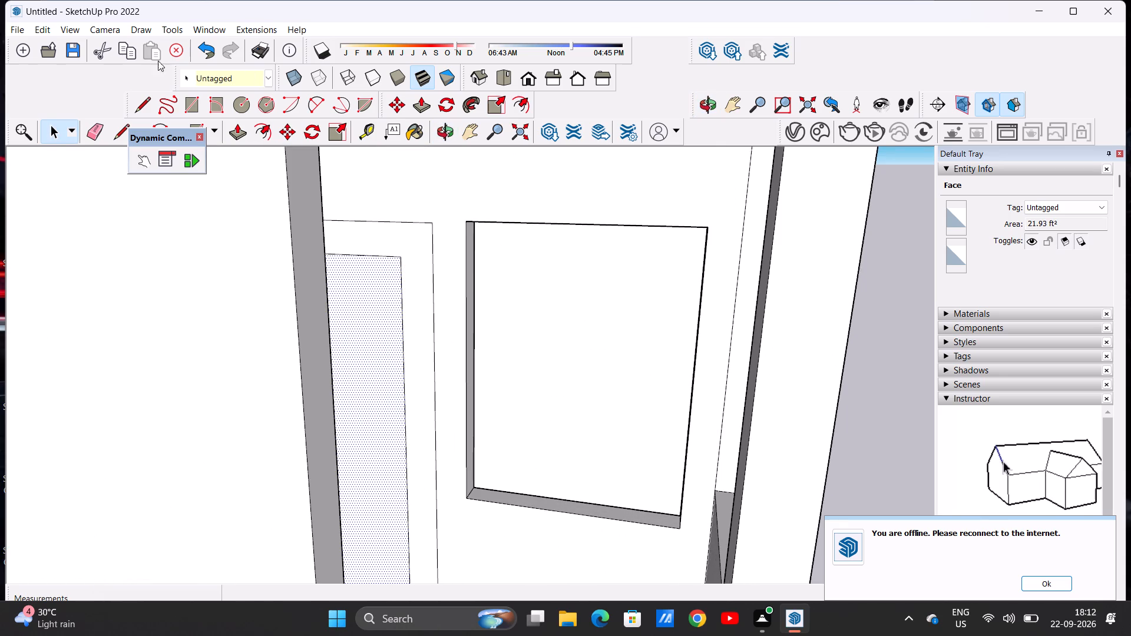
pyautogui.click(144, 101)
pyautogui.click(471, 222)
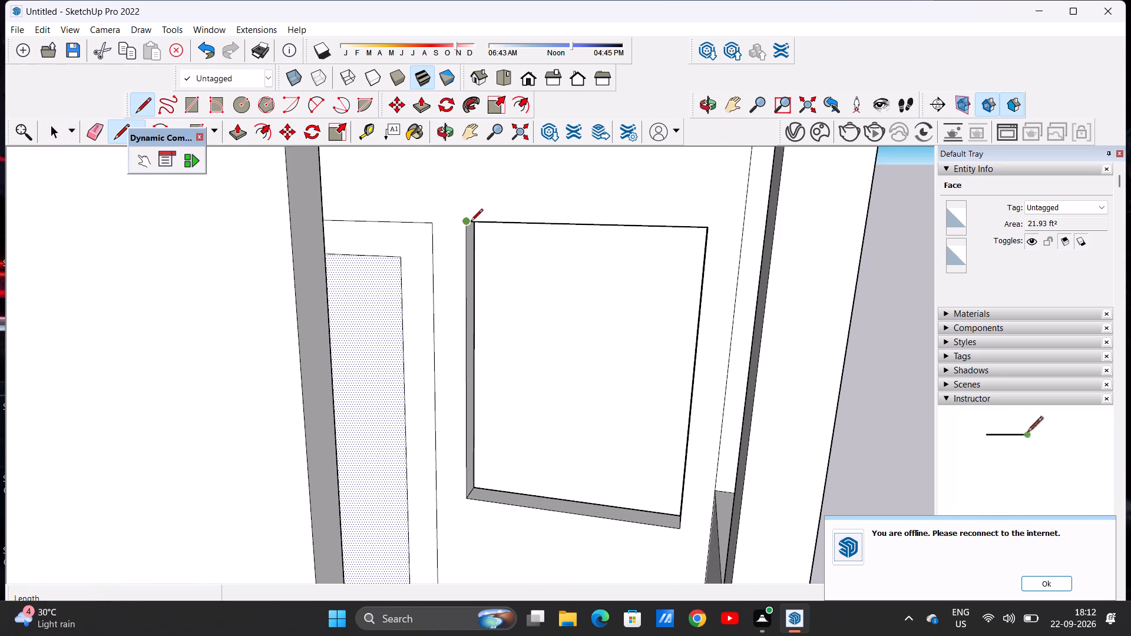
pyautogui.click(705, 231)
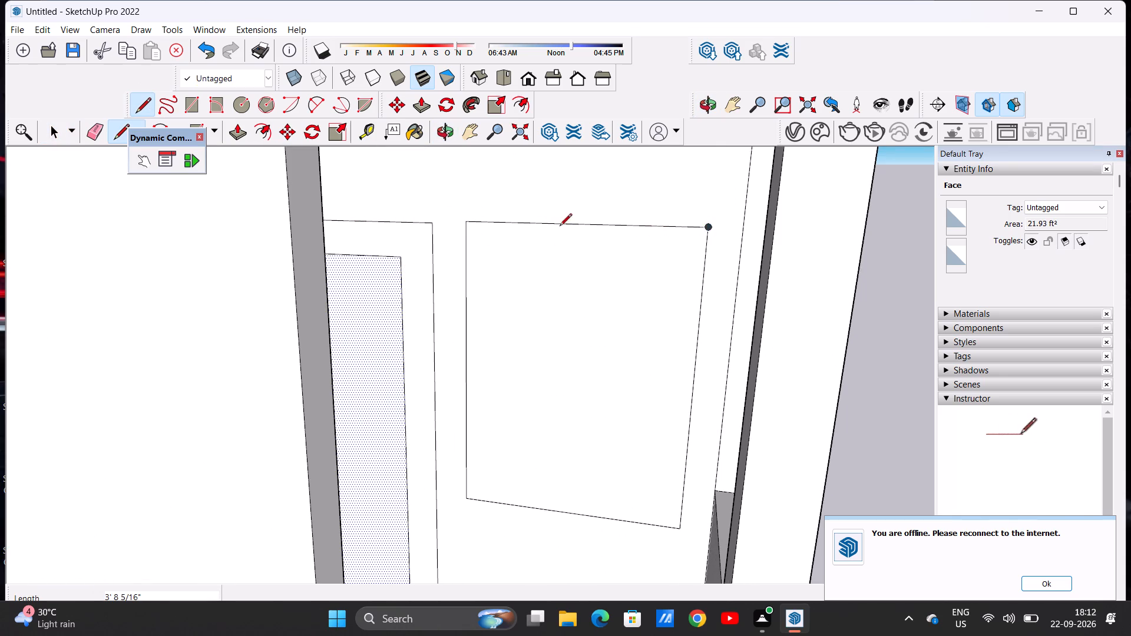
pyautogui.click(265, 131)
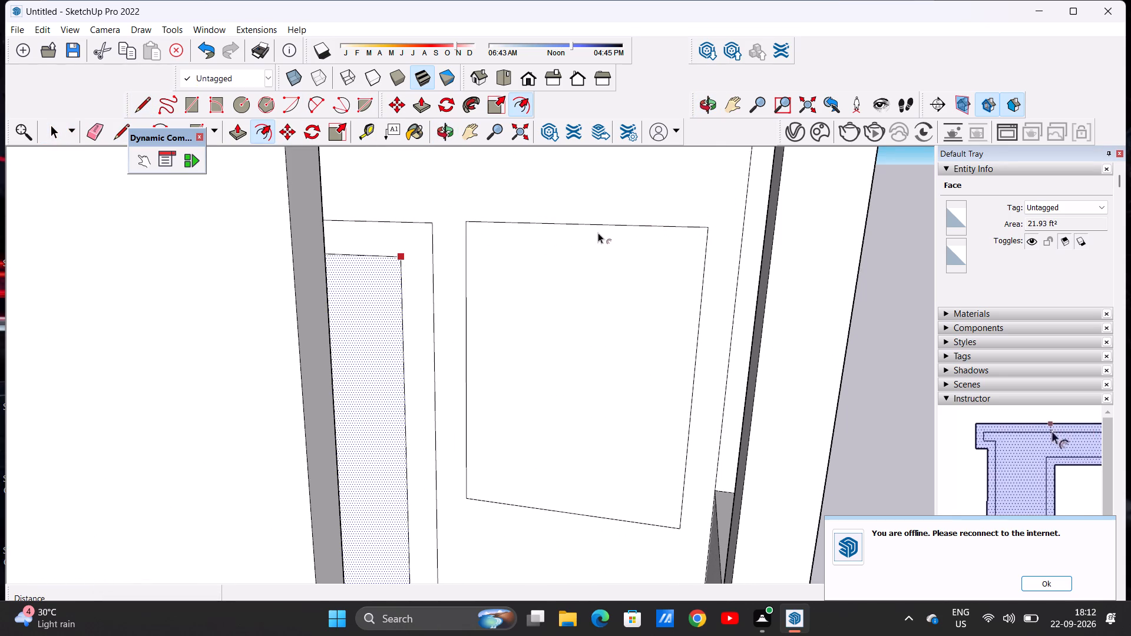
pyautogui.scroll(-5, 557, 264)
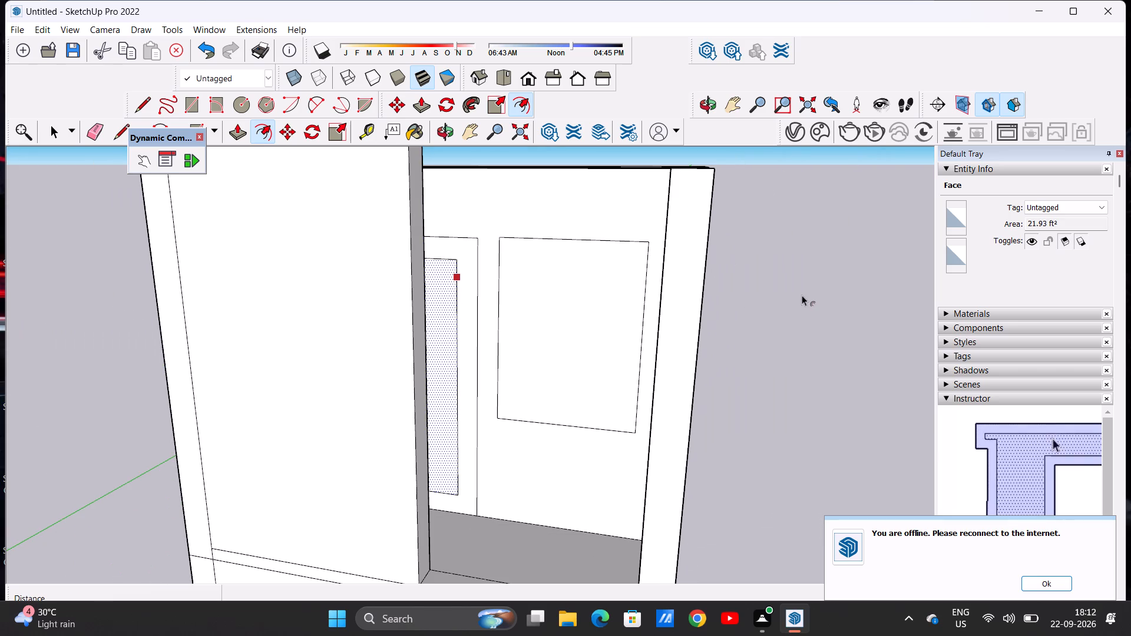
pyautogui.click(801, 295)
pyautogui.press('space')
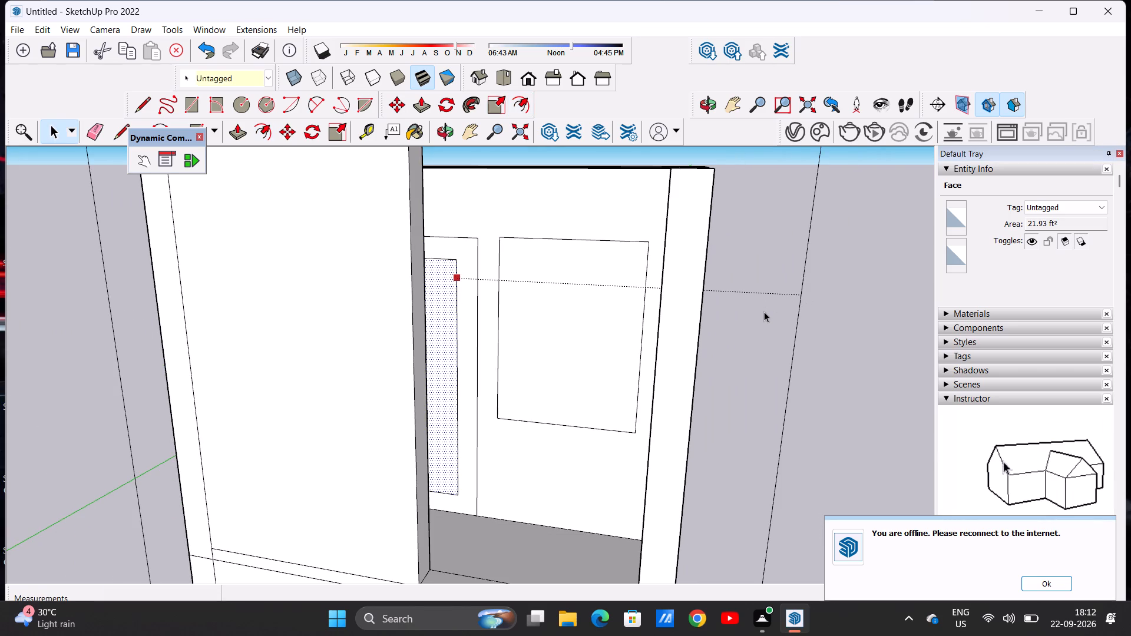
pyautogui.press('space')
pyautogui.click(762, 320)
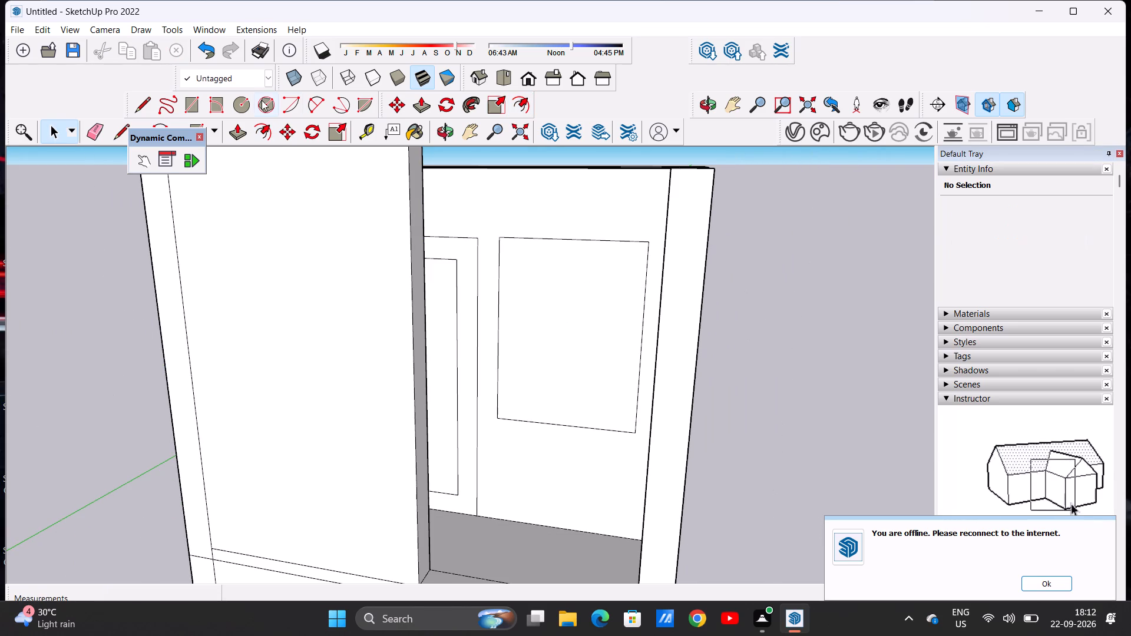
# Offset the upper porch window face's outline inward about 4 1/2" to form the window frame.
pyautogui.click(269, 130)
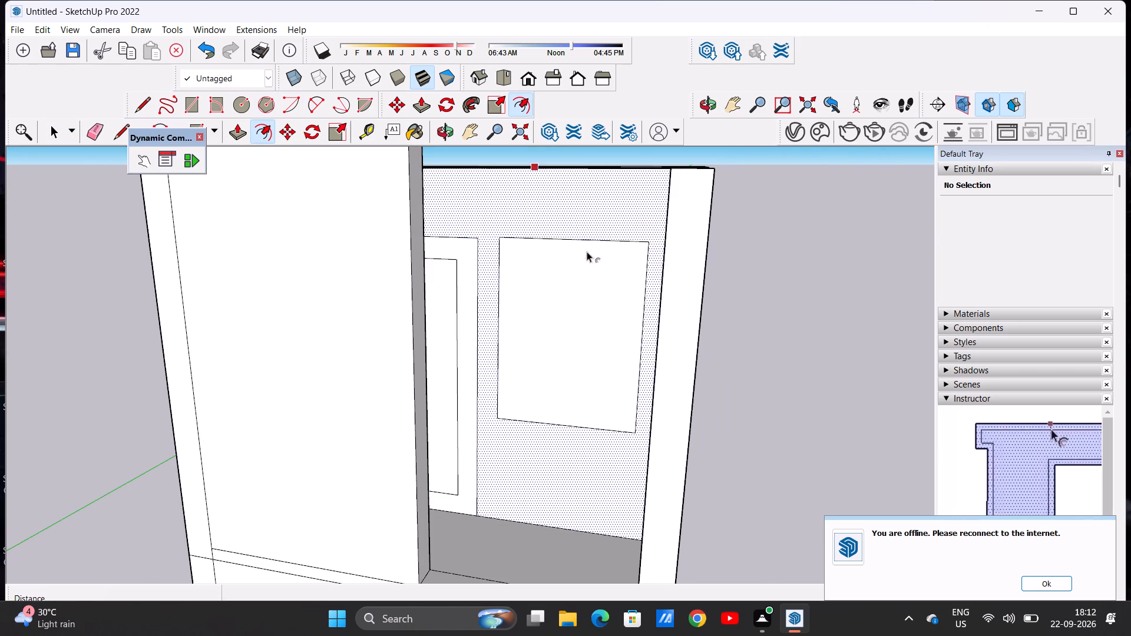
pyautogui.click(581, 251)
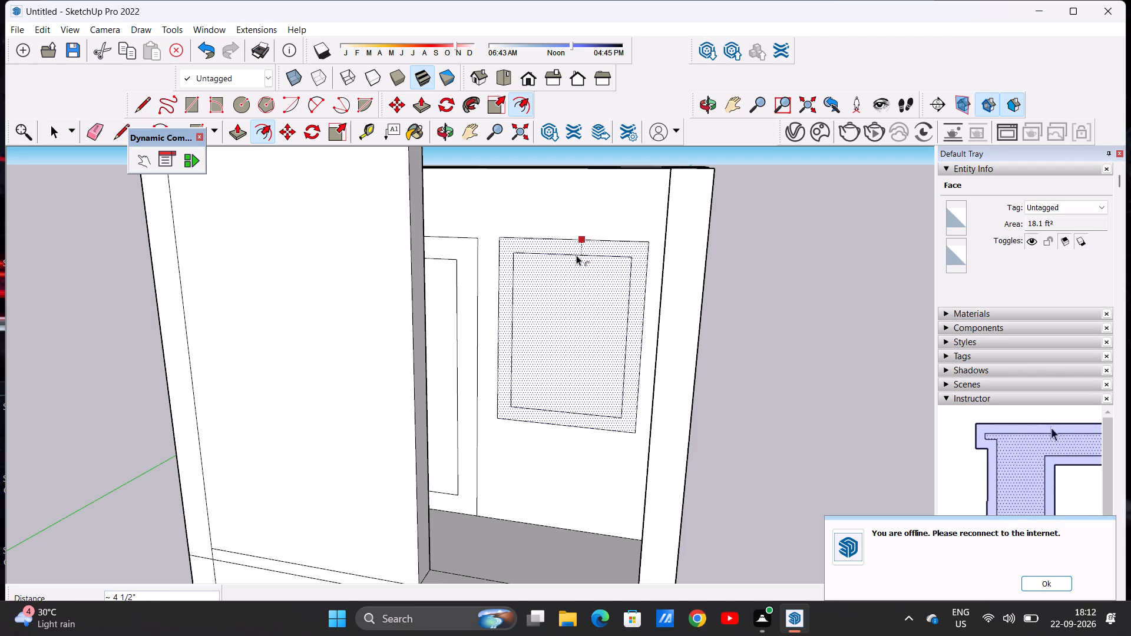
pyautogui.click(576, 255)
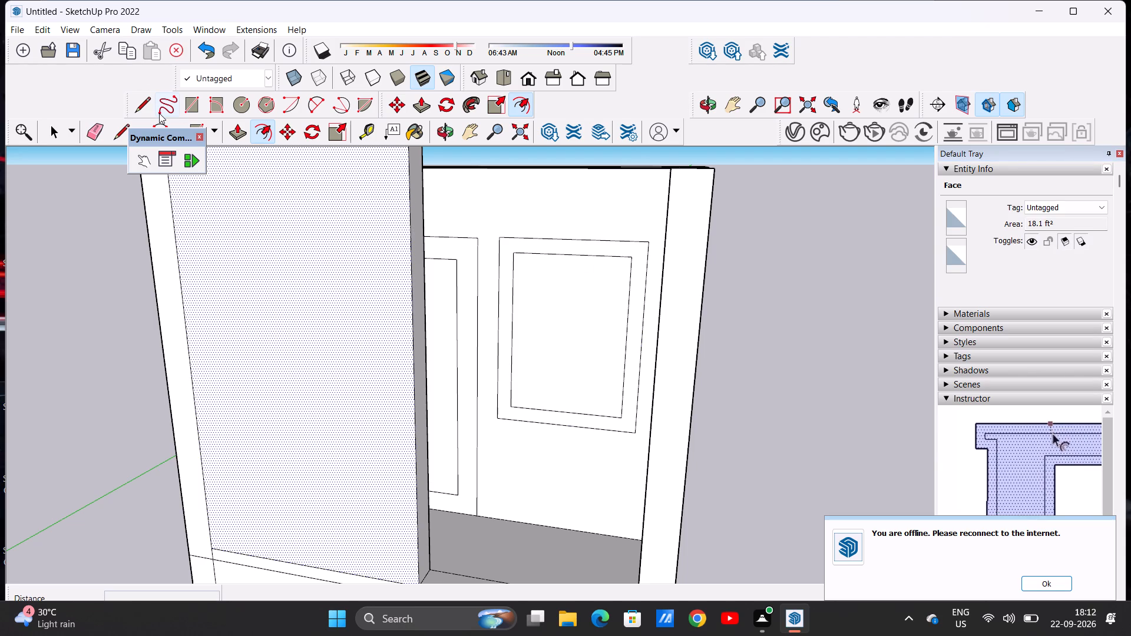
pyautogui.press('space')
pyautogui.press('space')
pyautogui.press('space')
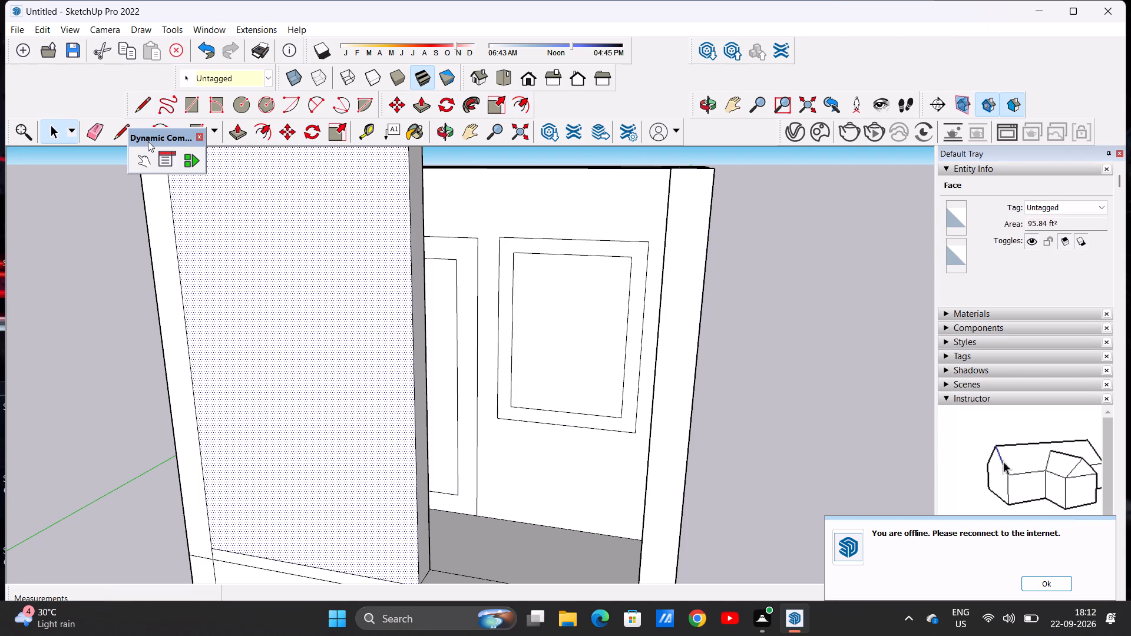
# Draw two vertical lines about 4' 1 13/16" long inside the upper porch window's frame to form a central mullion.
pyautogui.click(133, 101)
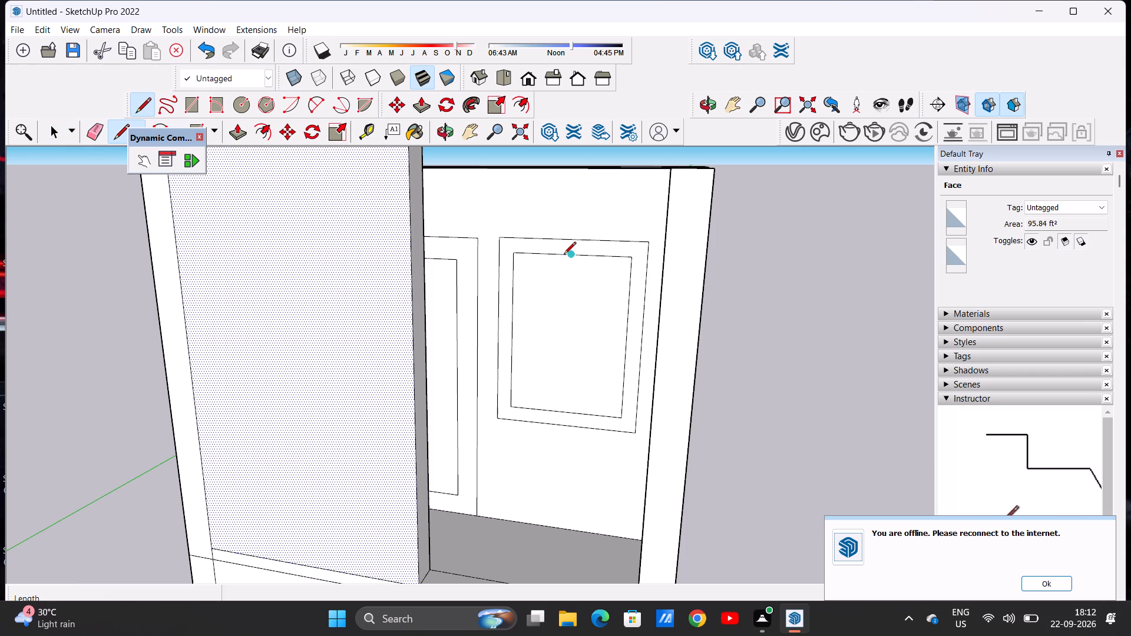
pyautogui.scroll(7, 564, 255)
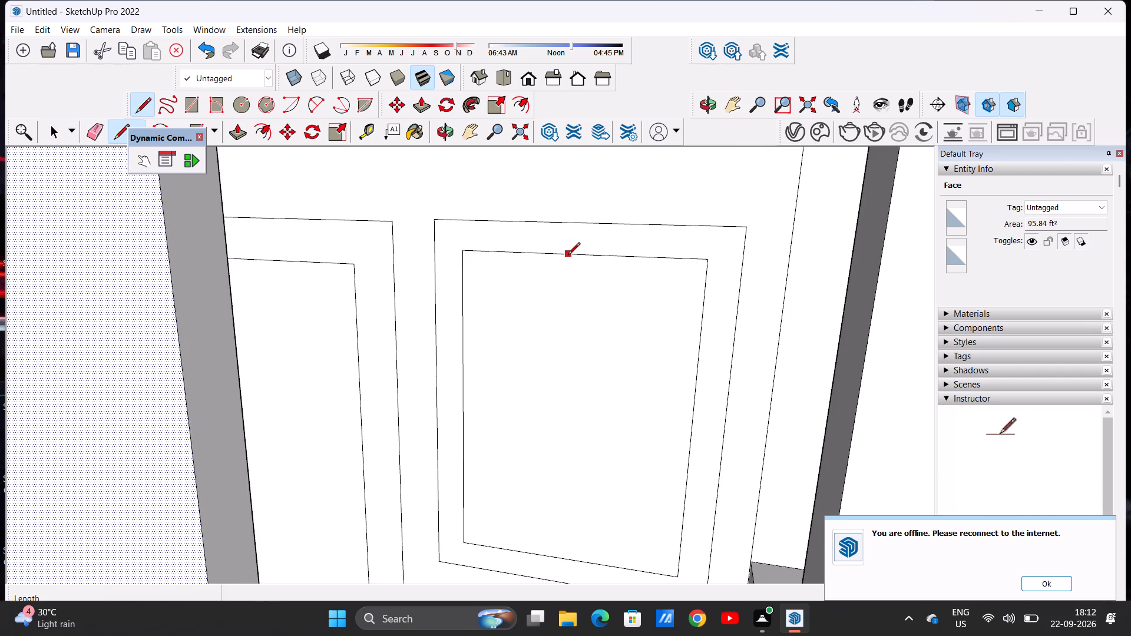
pyautogui.click(568, 256)
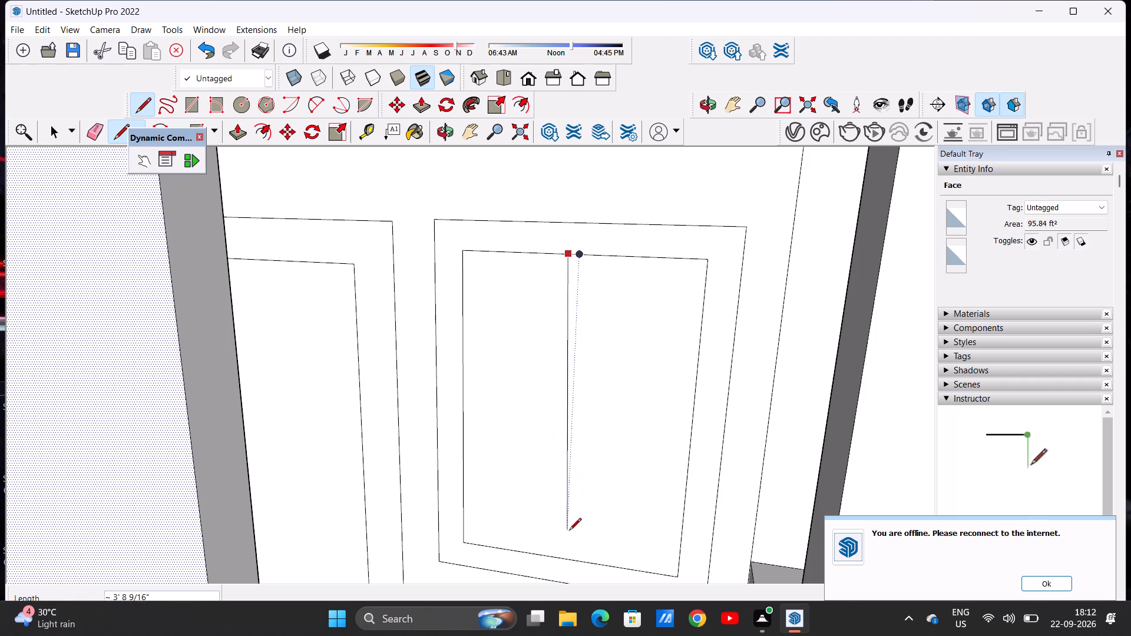
pyautogui.click(552, 556)
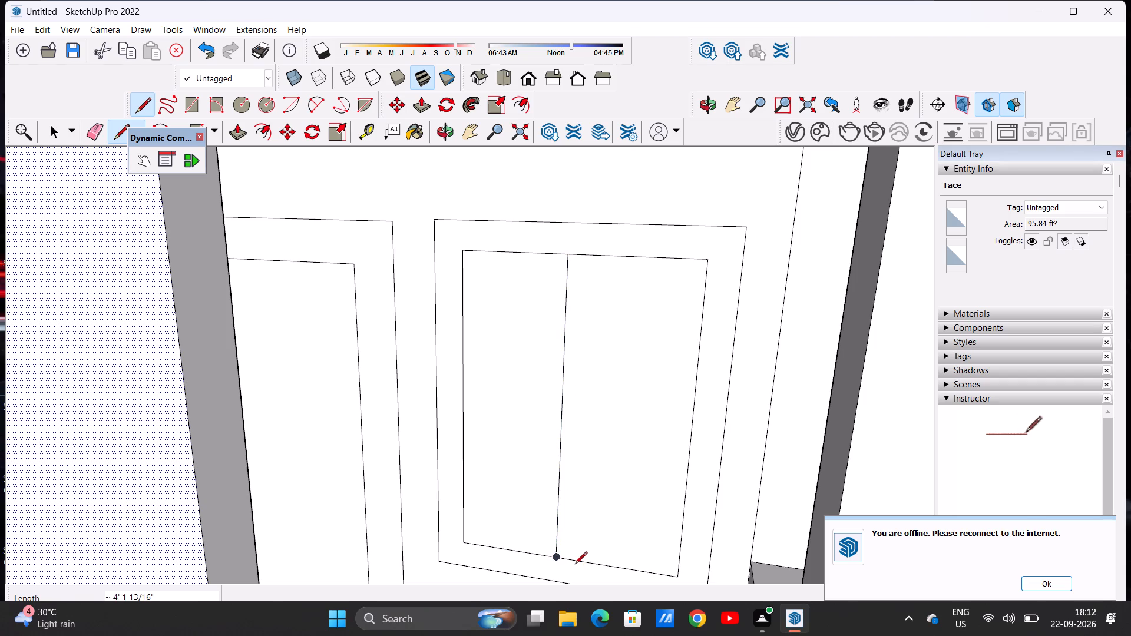
pyautogui.click(579, 562)
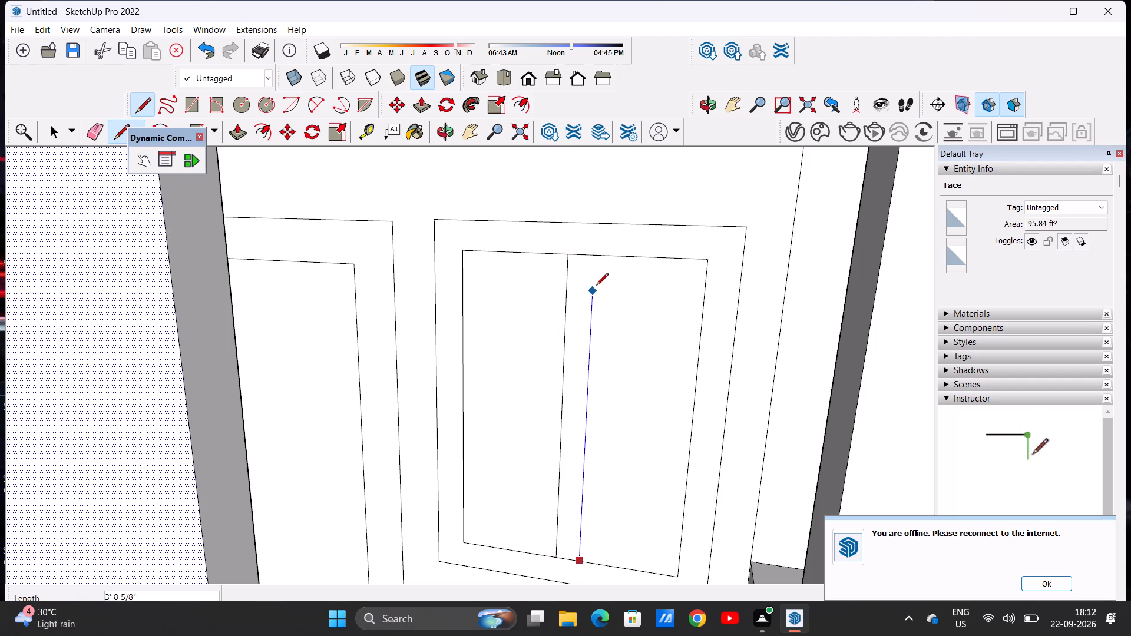
pyautogui.click(602, 259)
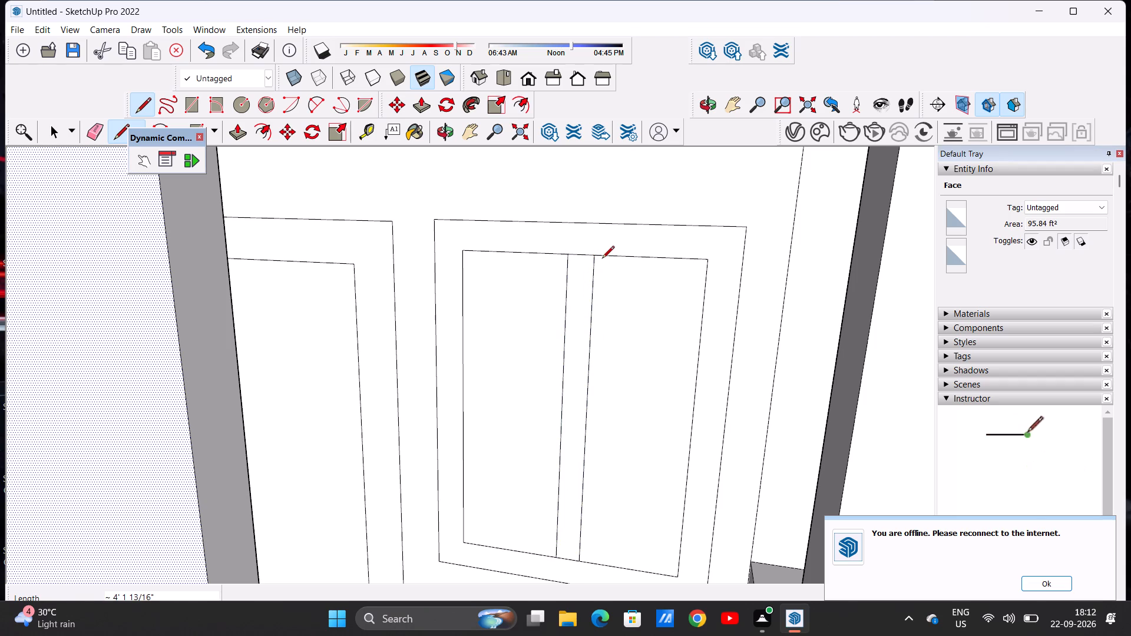
pyautogui.scroll(-8, 581, 267)
pyautogui.scroll(5, 628, 288)
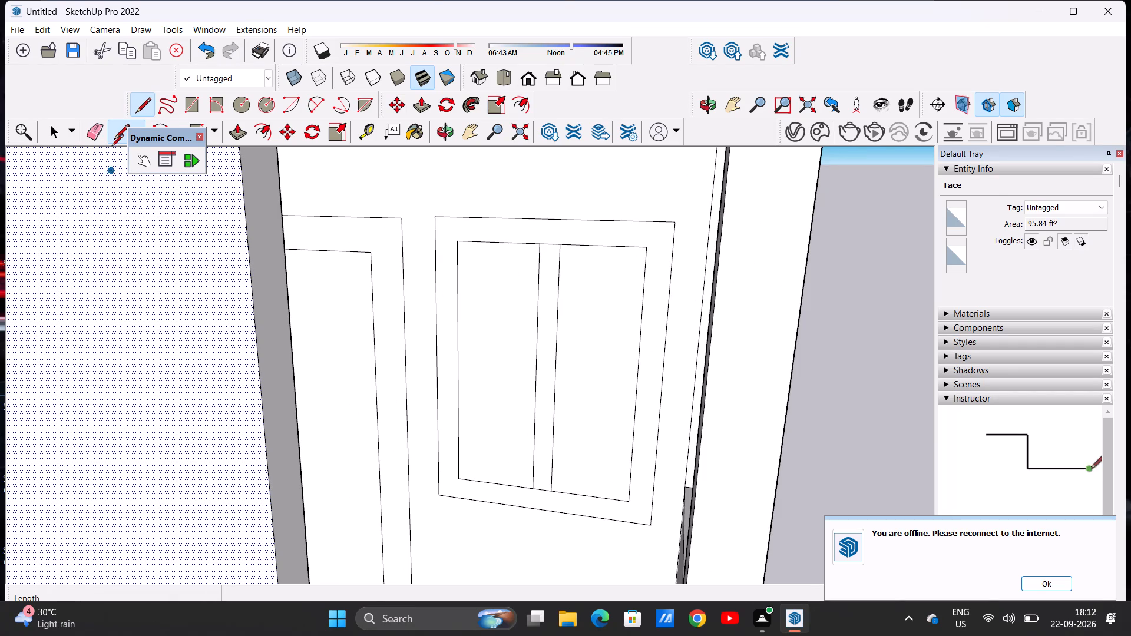
pyautogui.press('space')
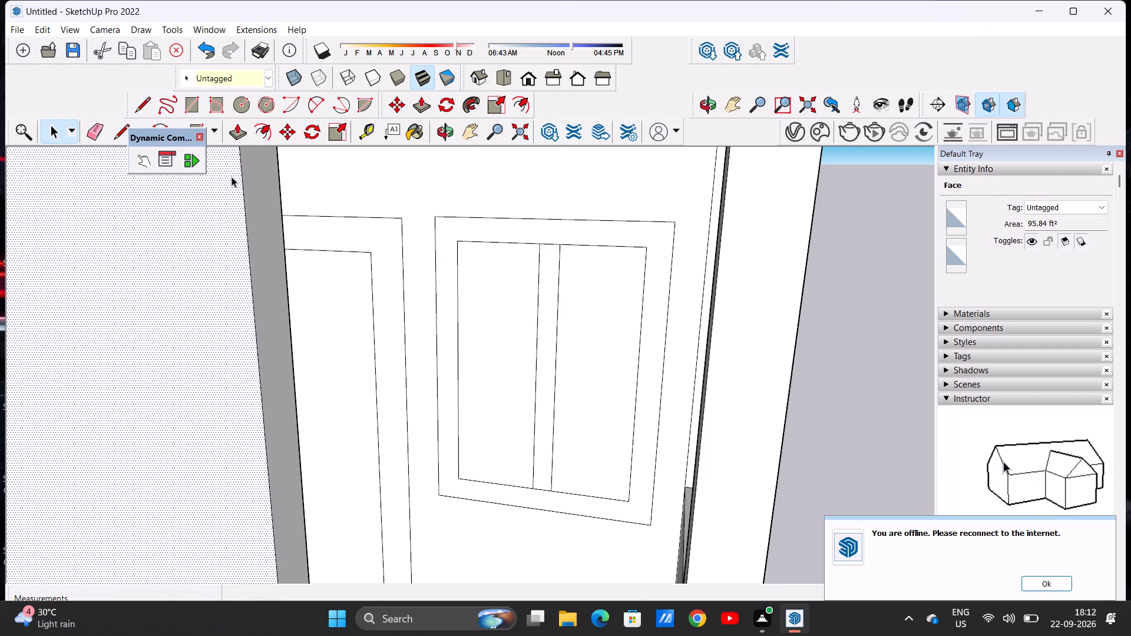
# Draw a line about 4' 4 9/16" long across the bottom of the ground-floor porch doorway to fill the opening with a face.
pyautogui.scroll(-16, 231, 174)
pyautogui.scroll(6, 299, 196)
pyautogui.scroll(-1, 362, 234)
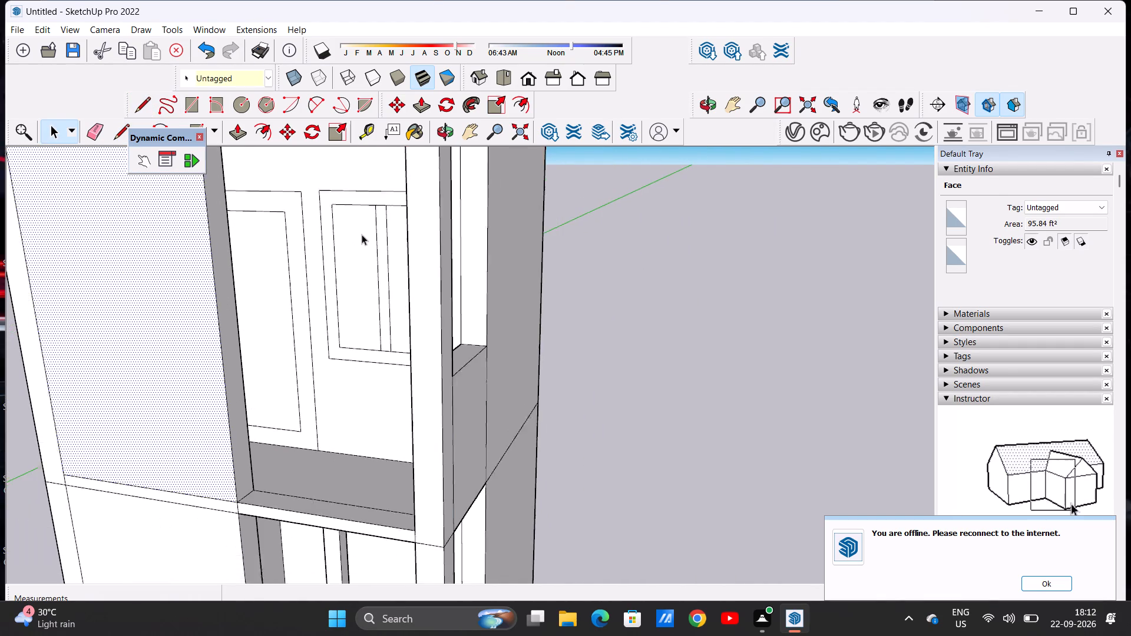
pyautogui.scroll(-2, 362, 234)
pyautogui.moveTo(338, 270); pyautogui.dragTo(365, 250, button='middle')
pyautogui.scroll(-12, 365, 250)
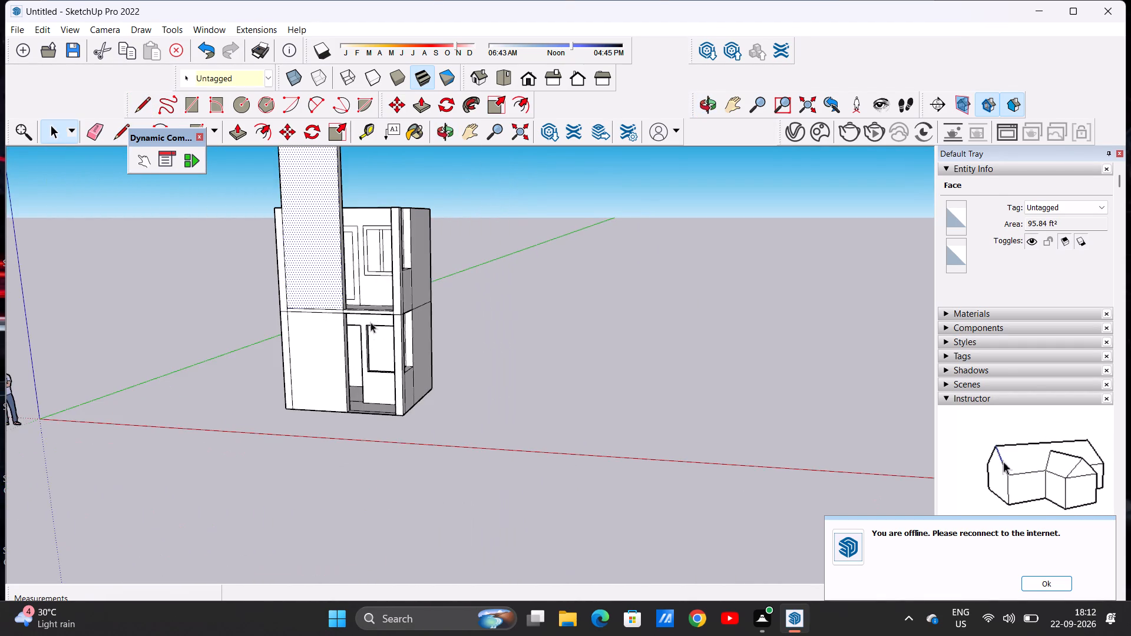
pyautogui.moveTo(368, 337); pyautogui.dragTo(385, 302, button='middle')
pyautogui.scroll(8, 388, 334)
pyautogui.moveTo(344, 352); pyautogui.dragTo(263, 408, button='middle')
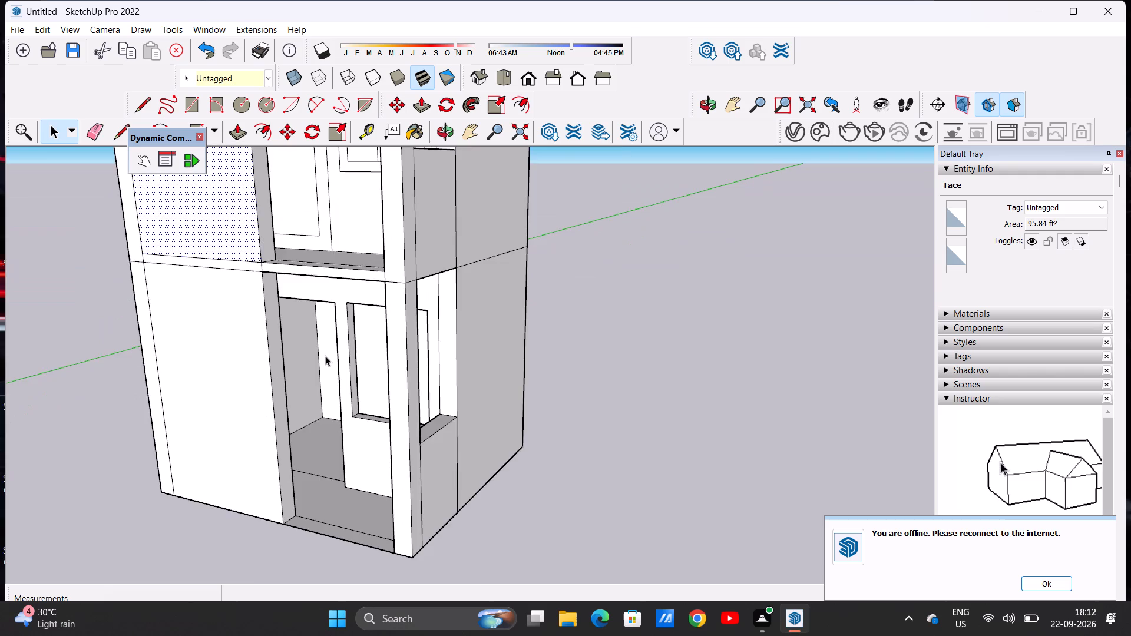
pyautogui.scroll(5, 326, 353)
pyautogui.scroll(-6, 325, 349)
pyautogui.moveTo(338, 342); pyautogui.dragTo(262, 382, button='middle')
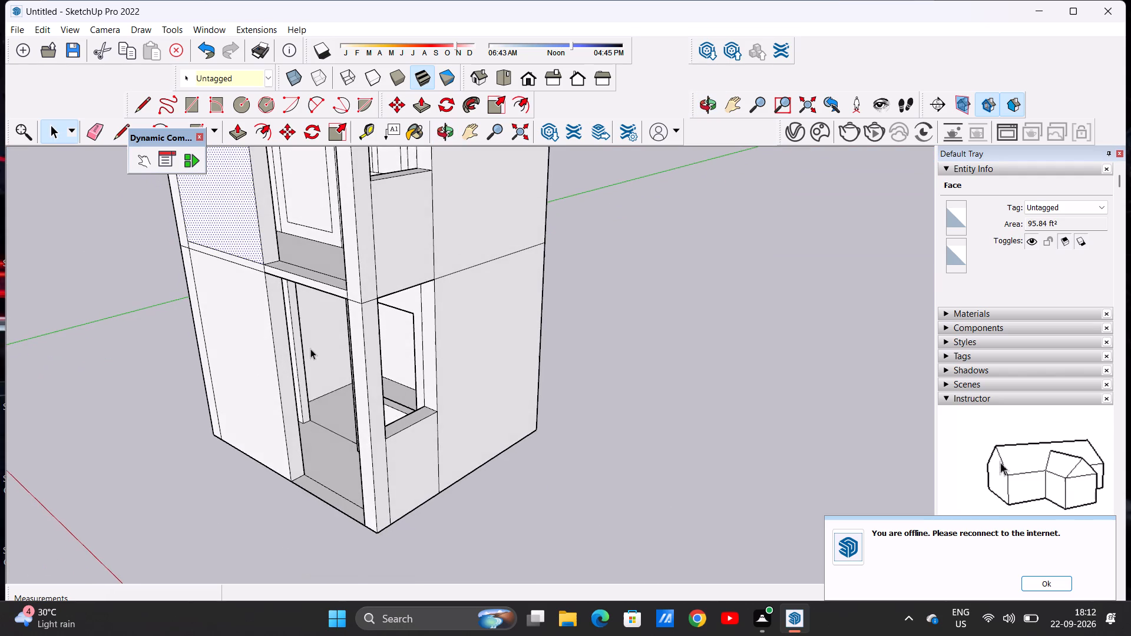
pyautogui.scroll(3, 310, 349)
pyautogui.click(135, 99)
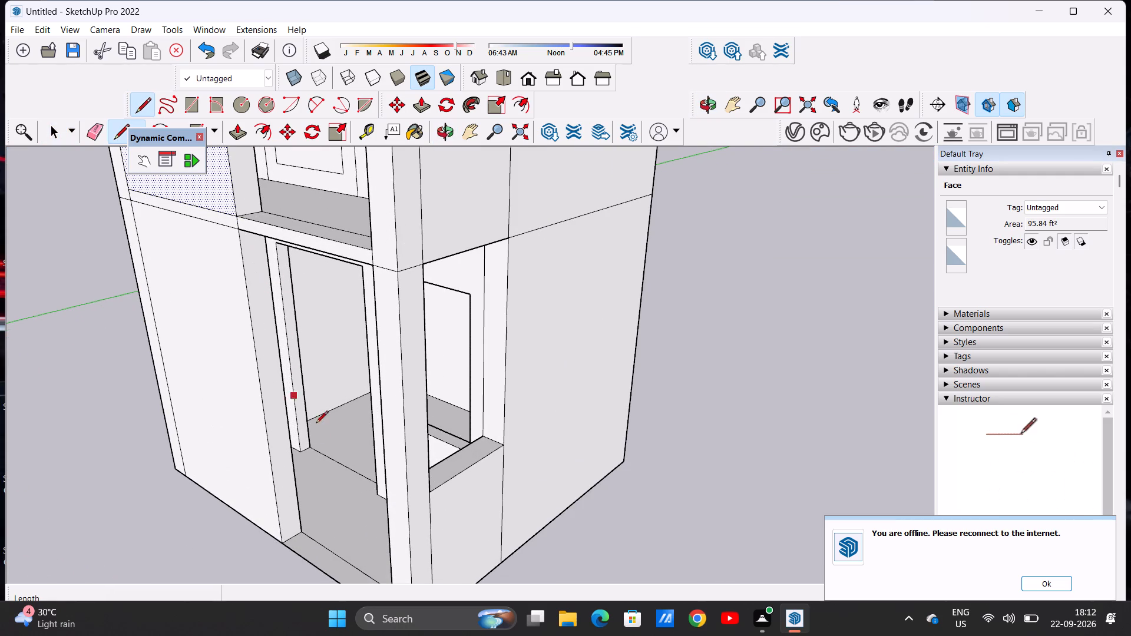
pyautogui.click(298, 451)
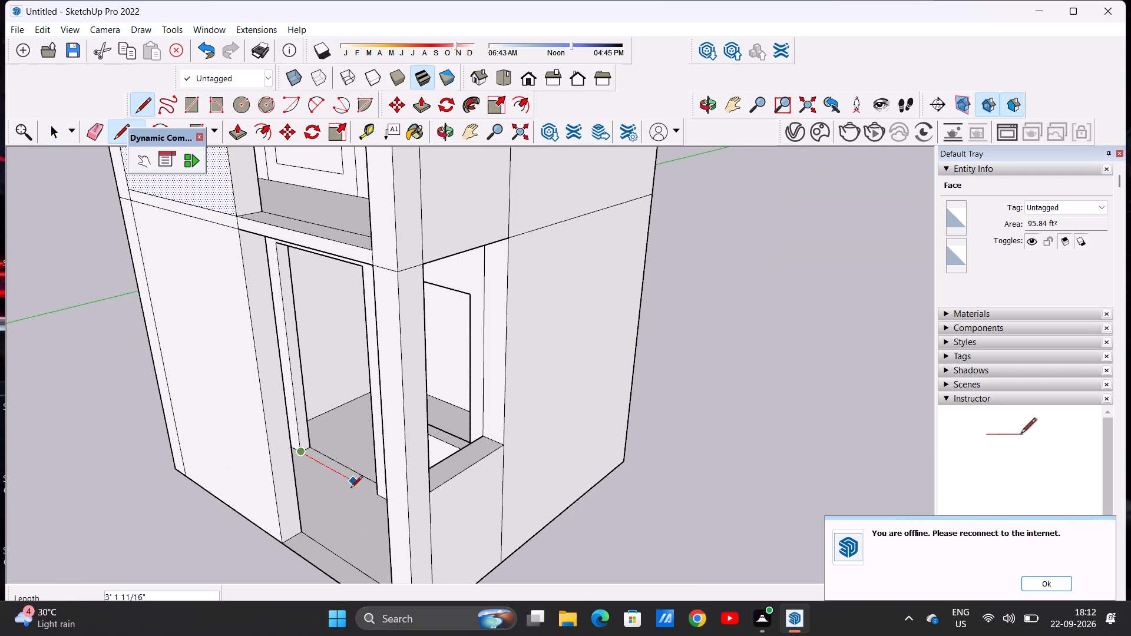
pyautogui.click(378, 496)
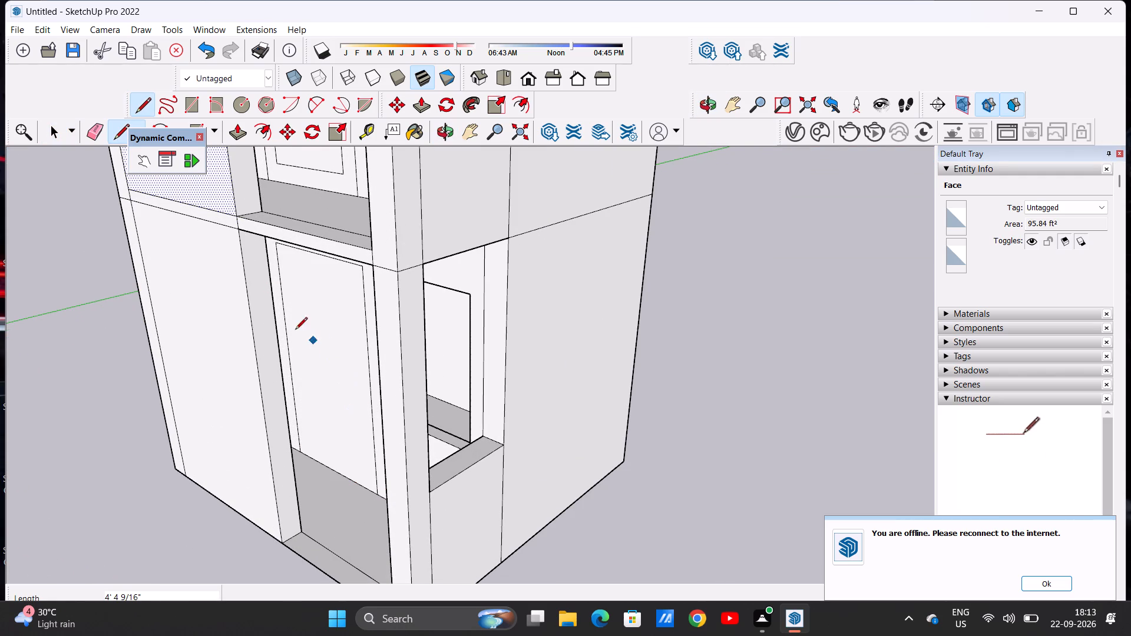
# Offset the ground-floor doorway face's outline inward to form the door frame.
pyautogui.click(271, 124)
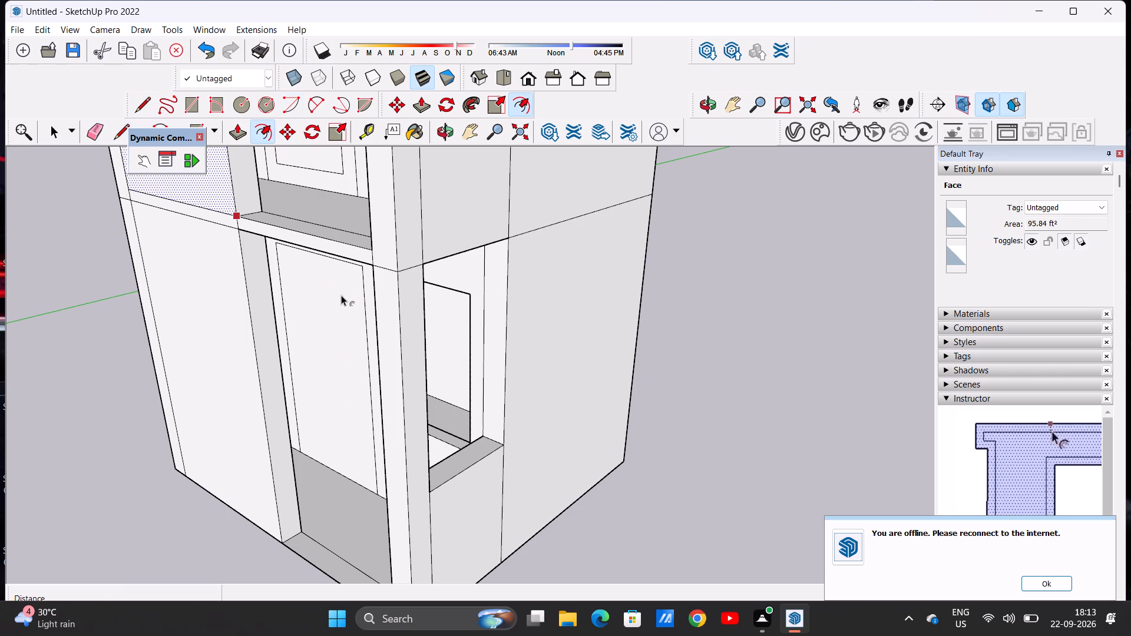
pyautogui.press('space')
pyautogui.press('space')
pyautogui.press('space')
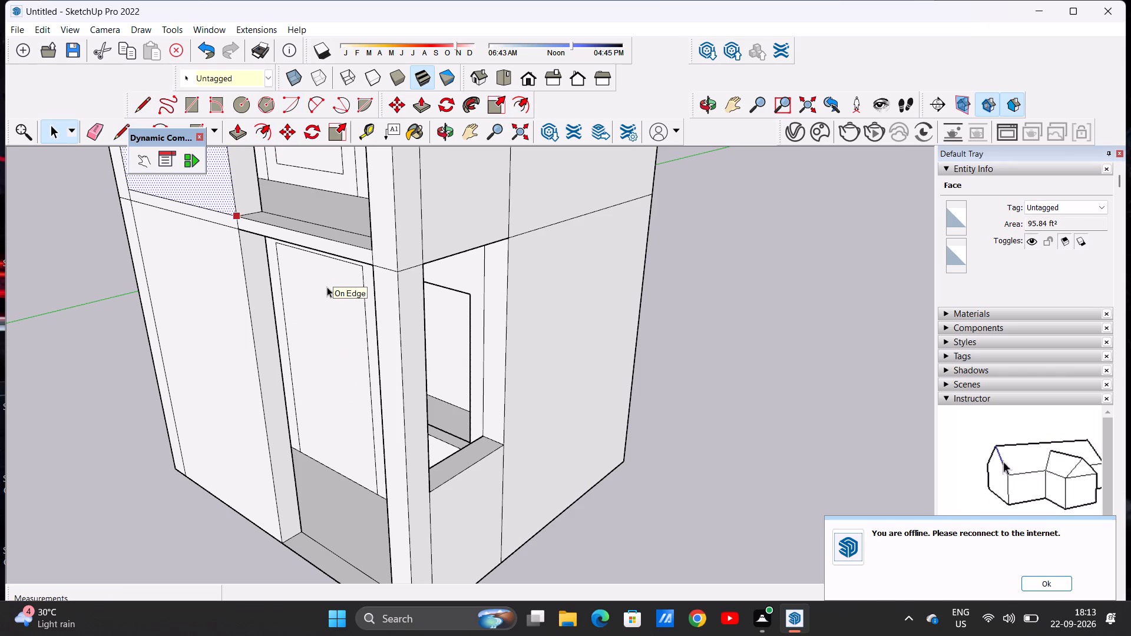
pyautogui.click(736, 319)
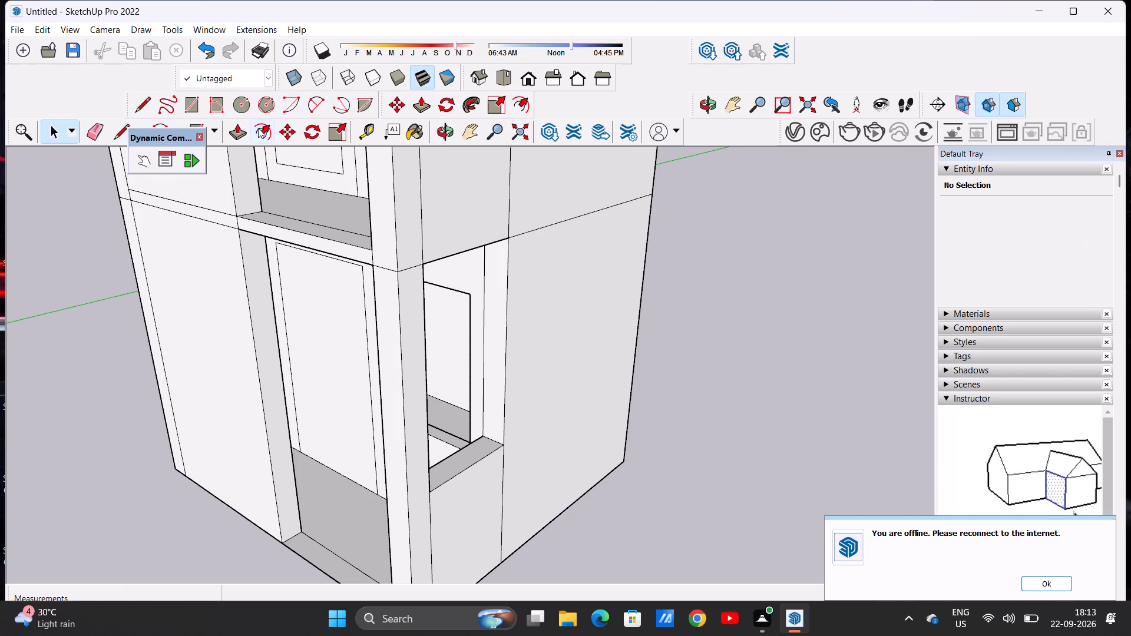
pyautogui.click(260, 131)
pyautogui.click(325, 299)
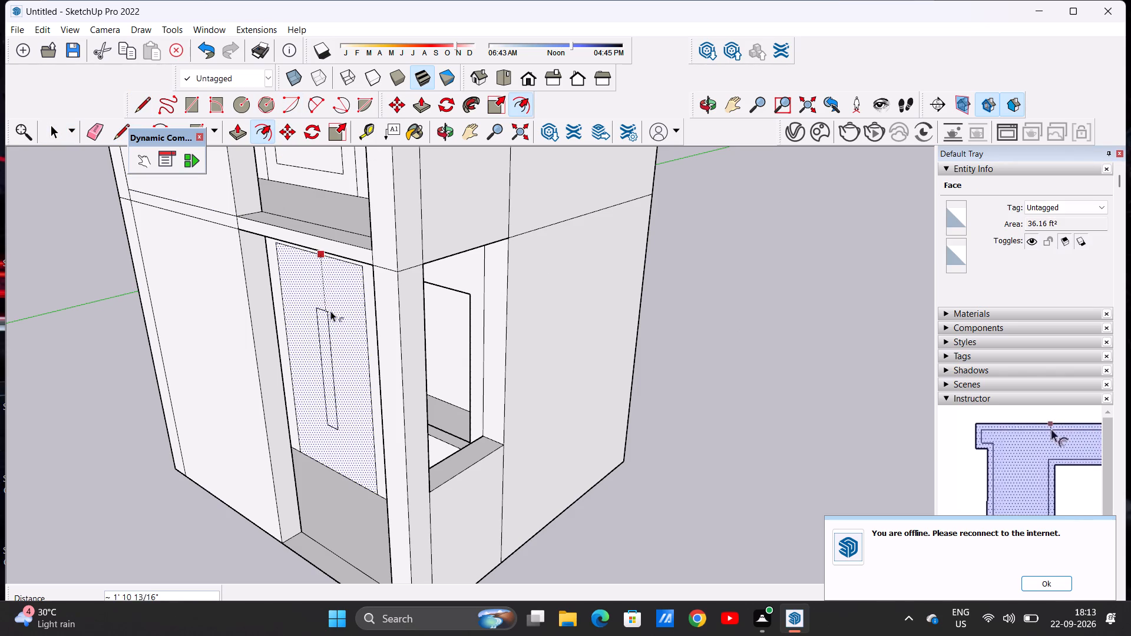
pyautogui.click(335, 280)
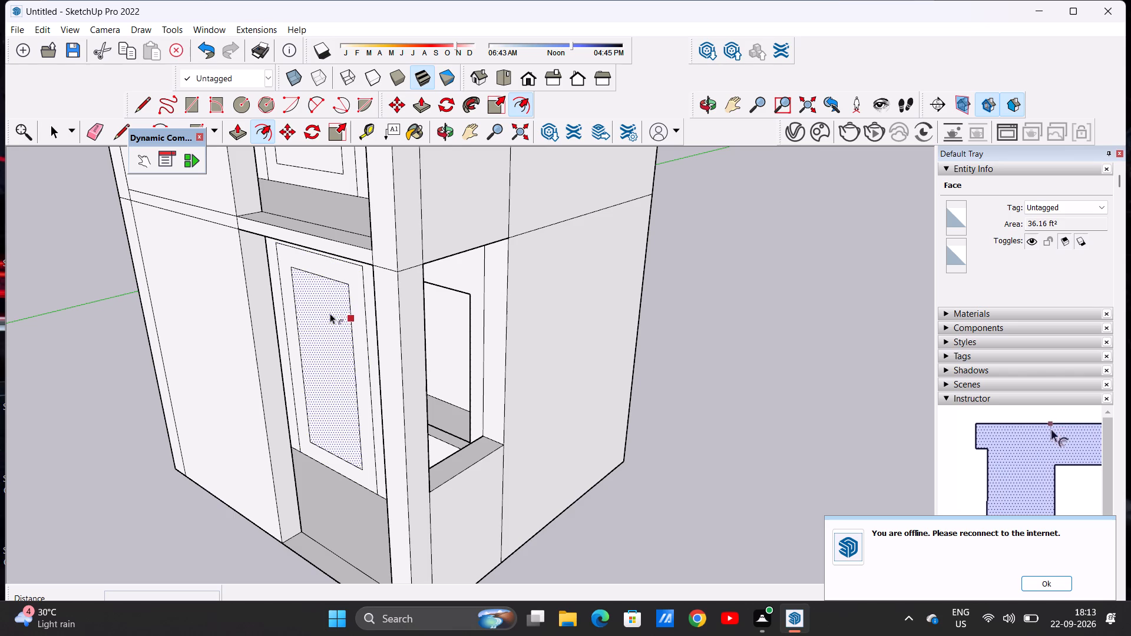
pyautogui.press('space')
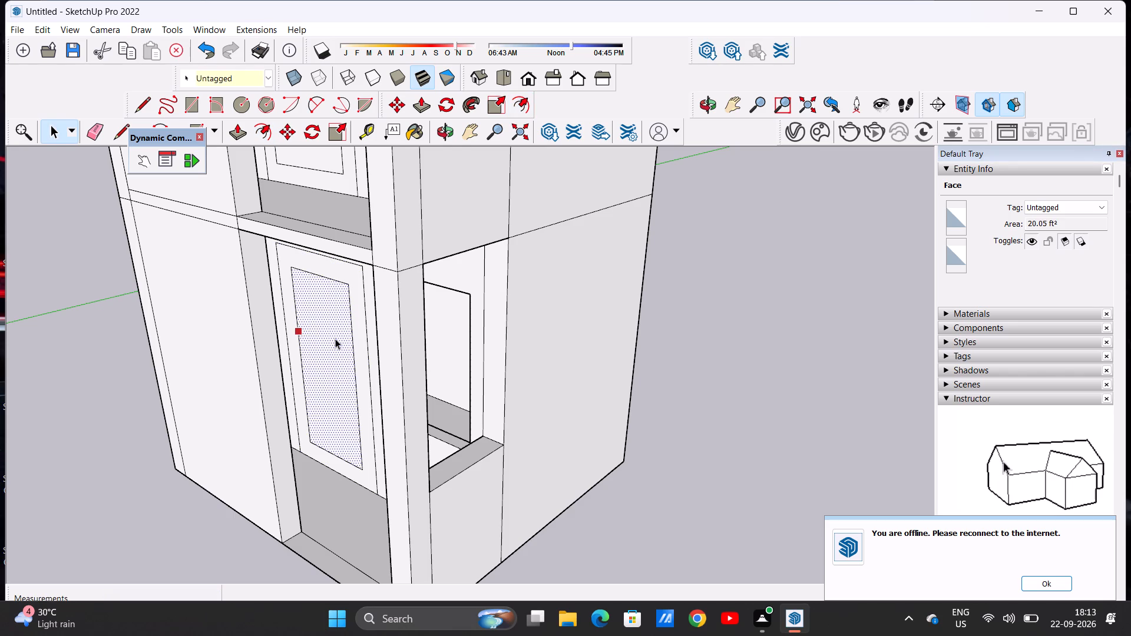
pyautogui.click(735, 364)
# Draw a line about 3' 8 5/16" long across the top of the ground-floor porch window opening to fill it with a face.
pyautogui.moveTo(377, 403); pyautogui.dragTo(558, 366, button='middle')
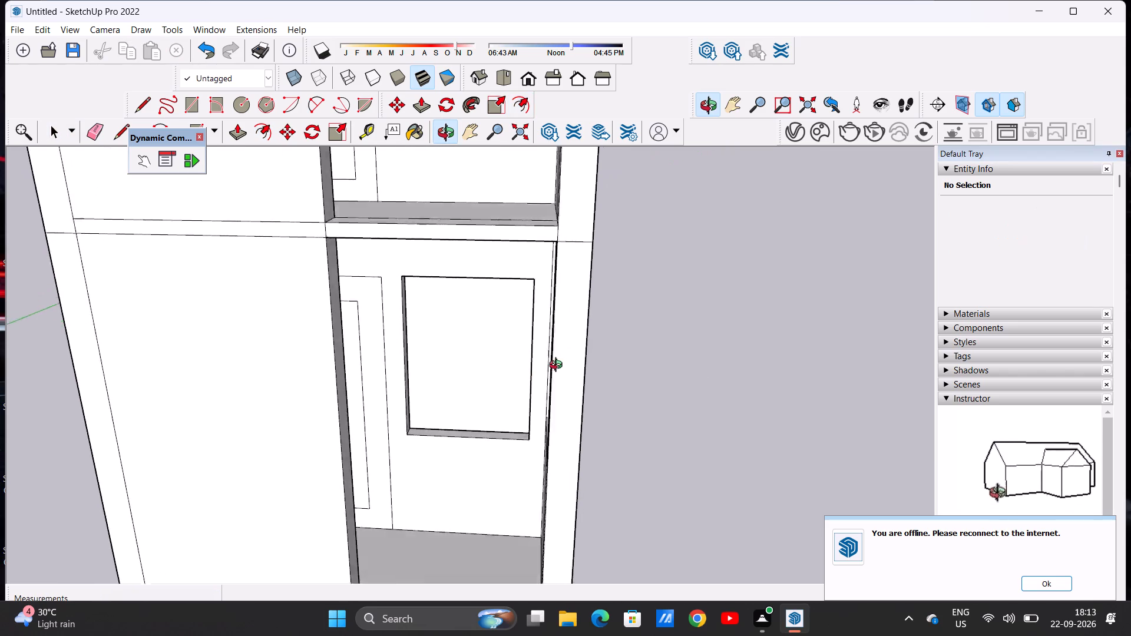
pyautogui.moveTo(558, 366); pyautogui.dragTo(573, 342, button='middle')
pyautogui.click(143, 105)
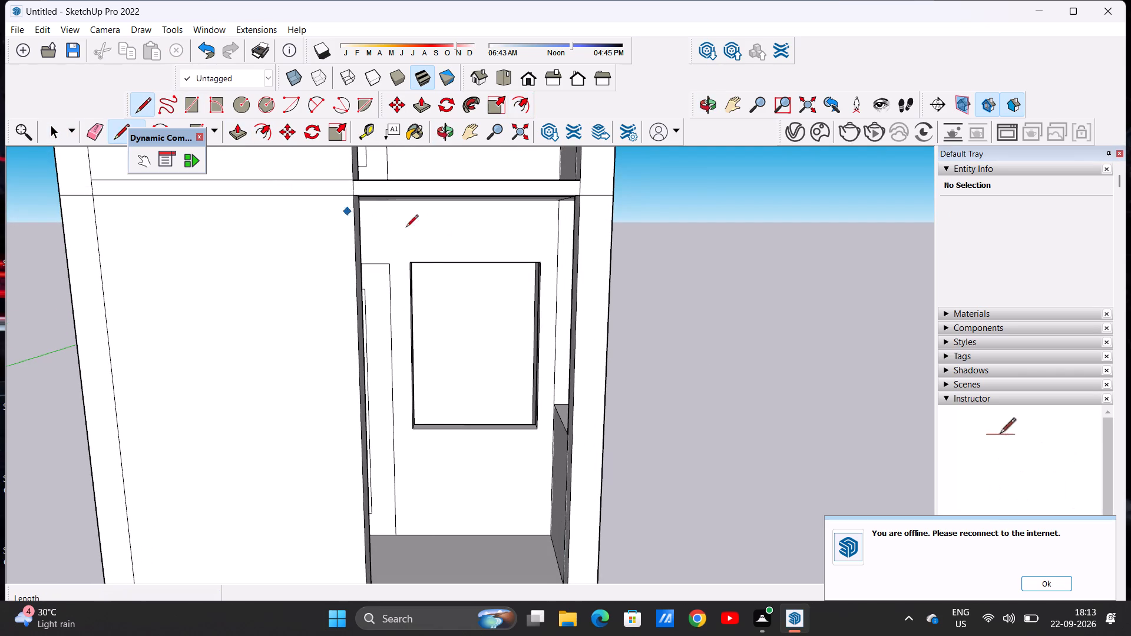
pyautogui.click(409, 270)
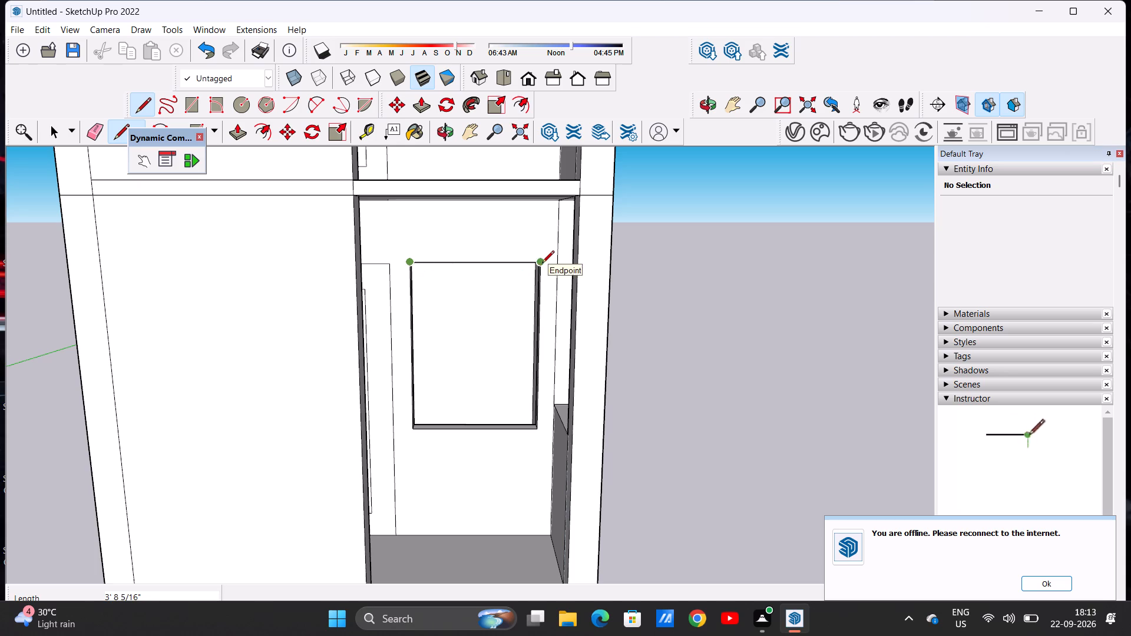
pyautogui.click(542, 264)
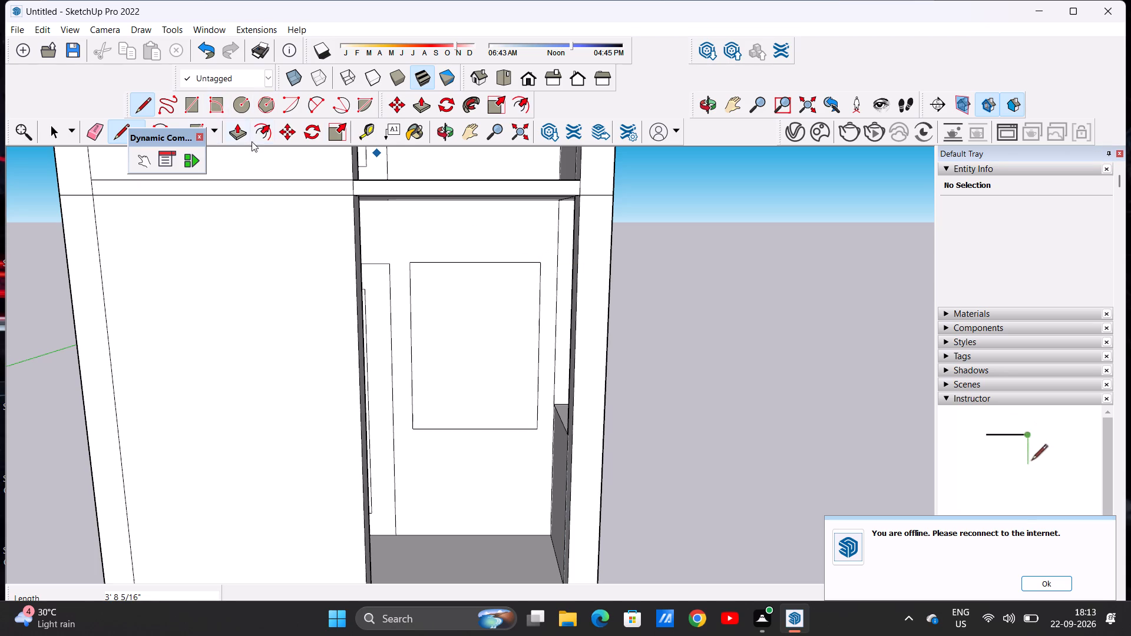
# Offset the ground-floor porch window face's outline inward to form the window frame.
pyautogui.click(261, 131)
pyautogui.click(477, 281)
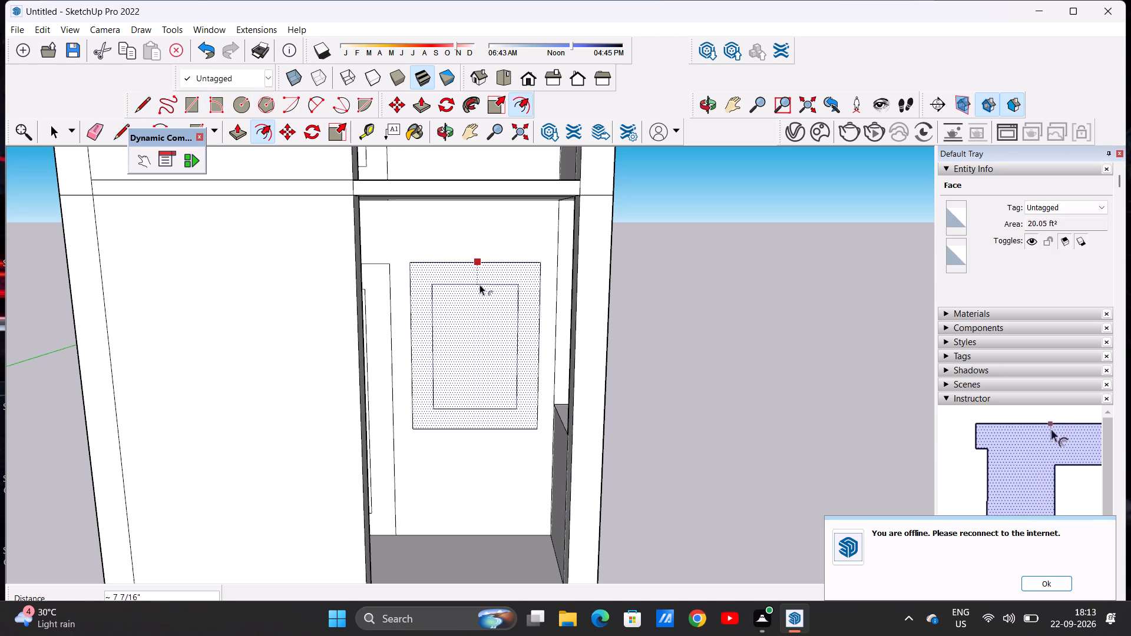
pyautogui.click(480, 276)
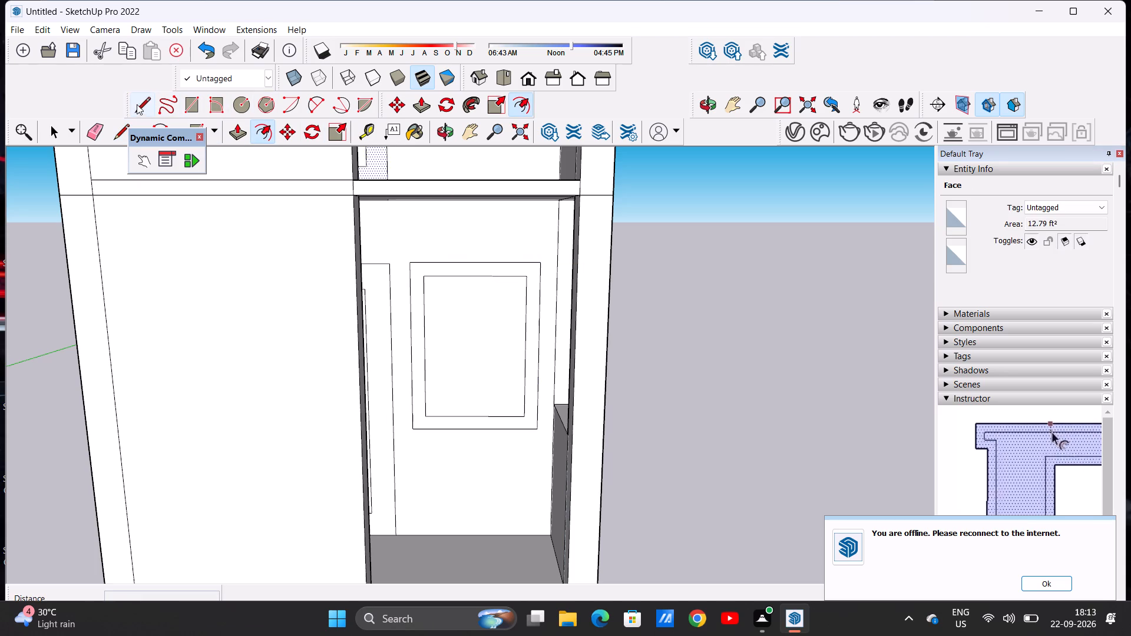
# Draw two vertical lines about 4' 1 1/2" long inside the ground-floor window's frame to form a central mullion.
pyautogui.click(137, 104)
pyautogui.scroll(5, 450, 300)
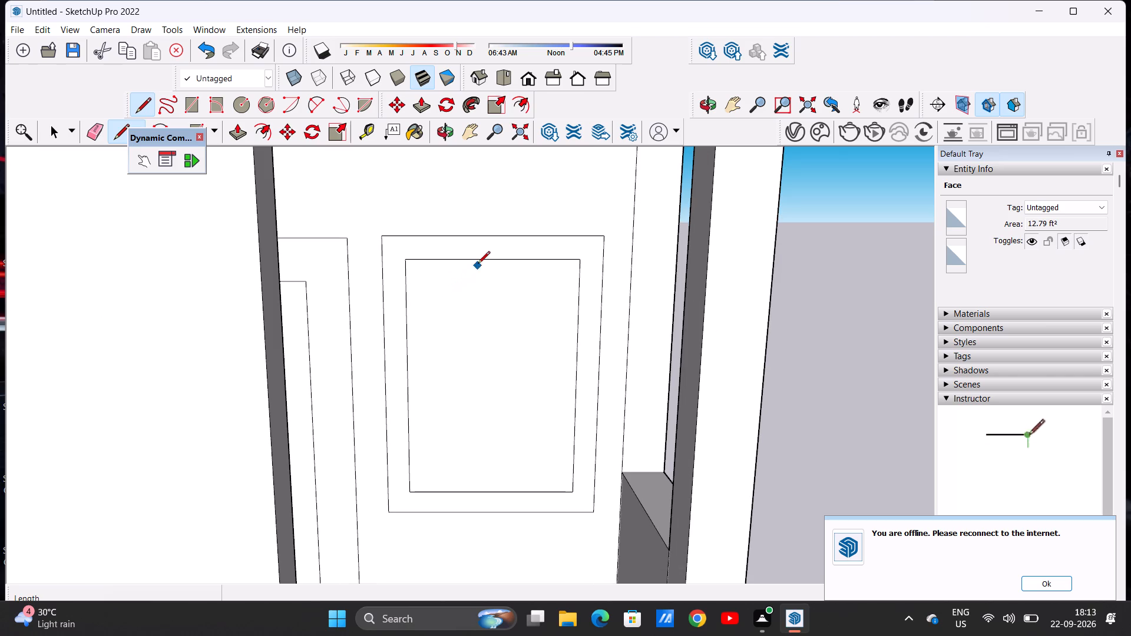
pyautogui.click(478, 259)
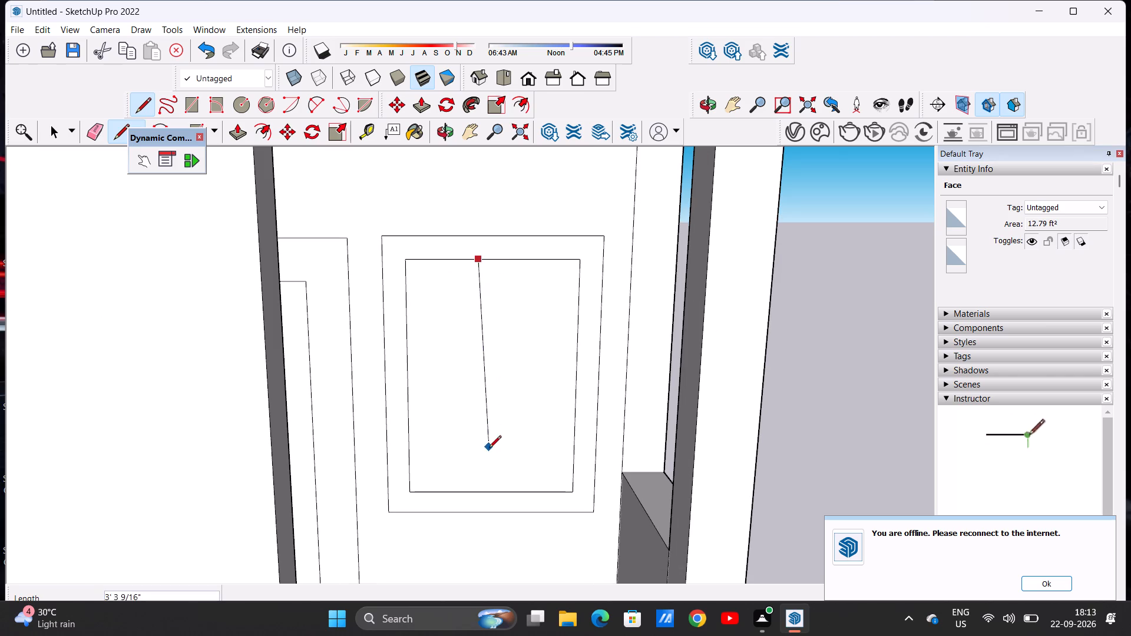
pyautogui.click(474, 491)
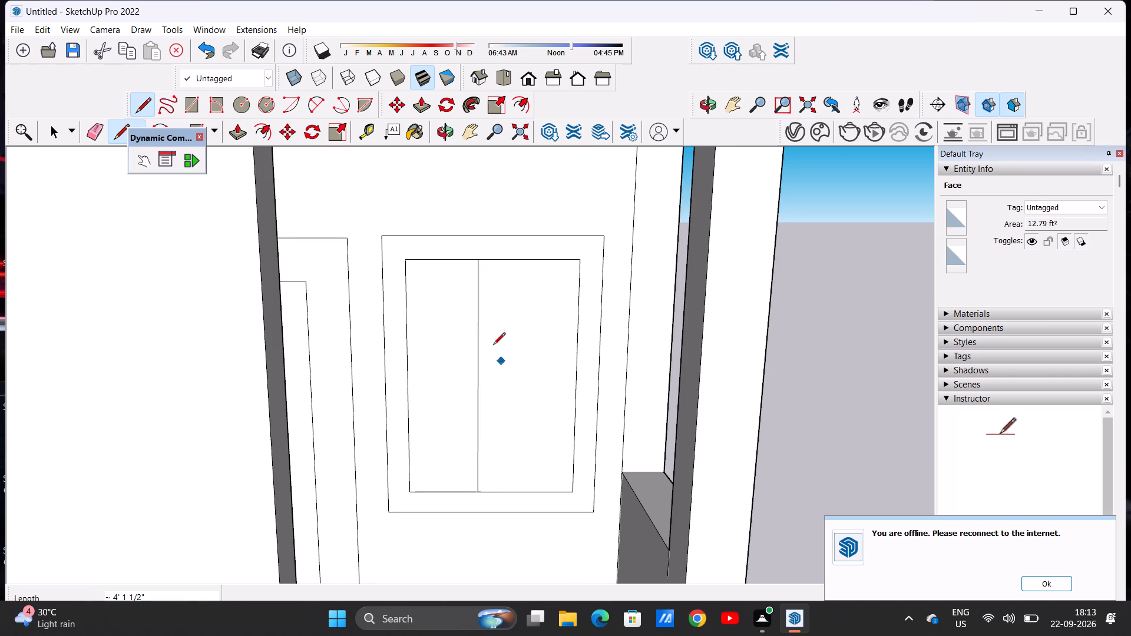
pyautogui.click(501, 263)
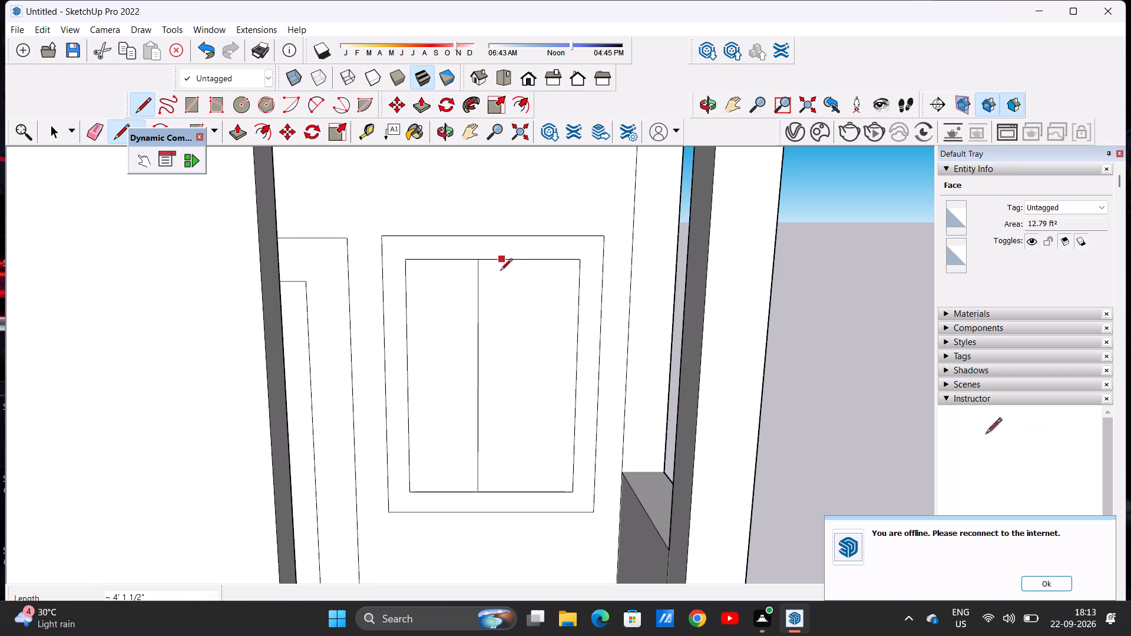
pyautogui.click(497, 498)
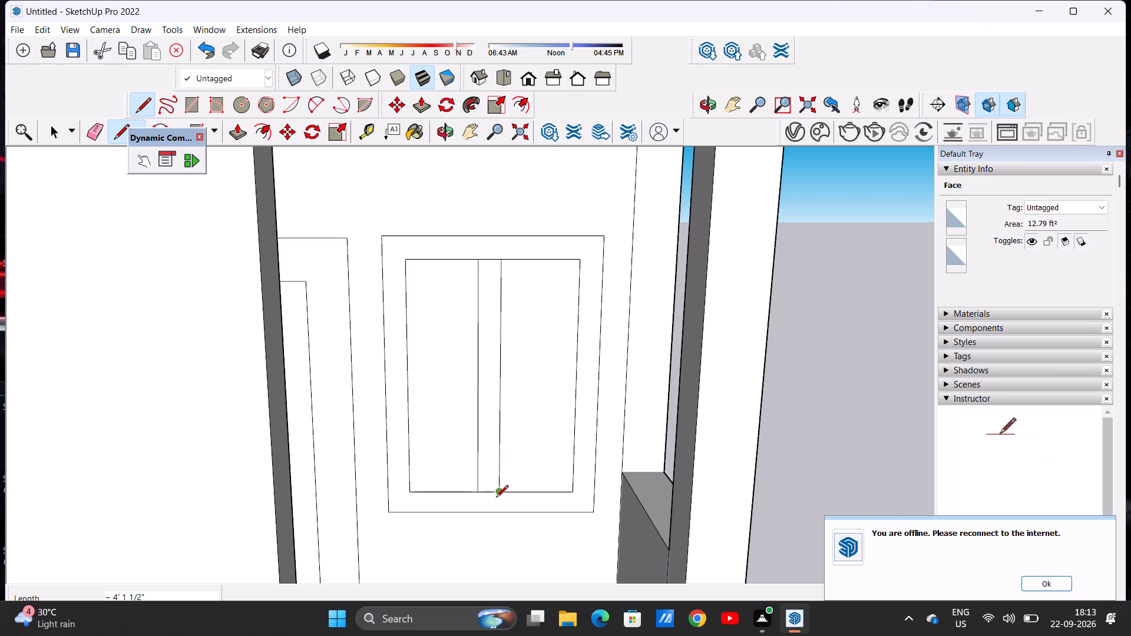
pyautogui.press('space')
# Examine the door and window frames on both stories' porches, and the house as a whole.
pyautogui.scroll(-5, 350, 366)
pyautogui.scroll(1, 355, 338)
pyautogui.scroll(-8, 355, 334)
pyautogui.scroll(1, 368, 322)
pyautogui.scroll(-4, 368, 322)
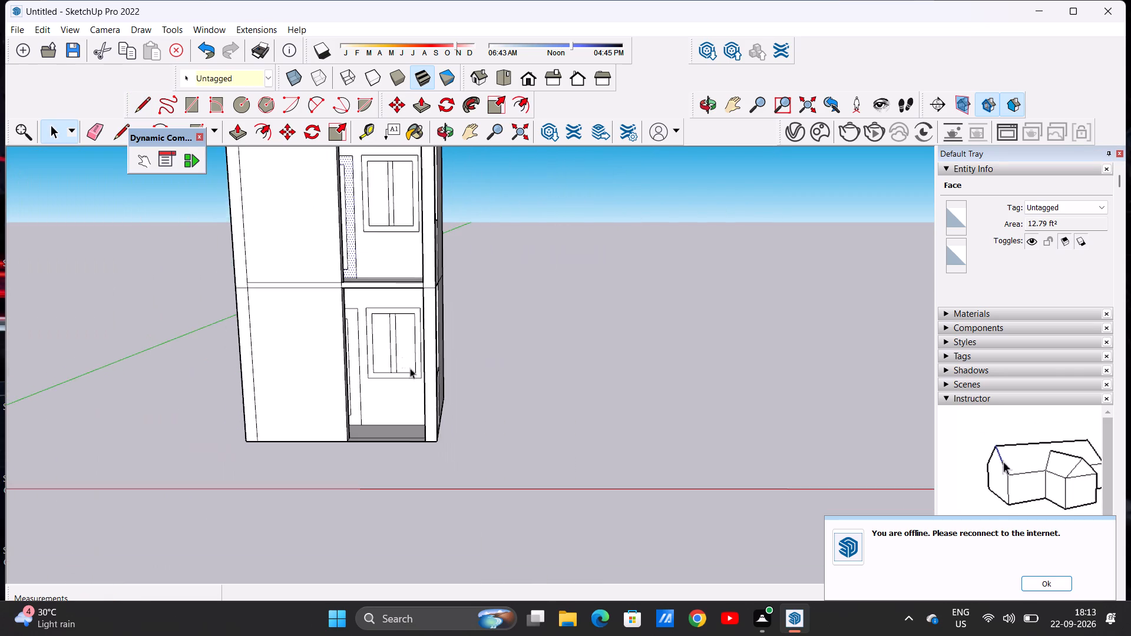
pyautogui.moveTo(411, 370); pyautogui.dragTo(299, 359, button='middle')
pyautogui.scroll(5, 367, 226)
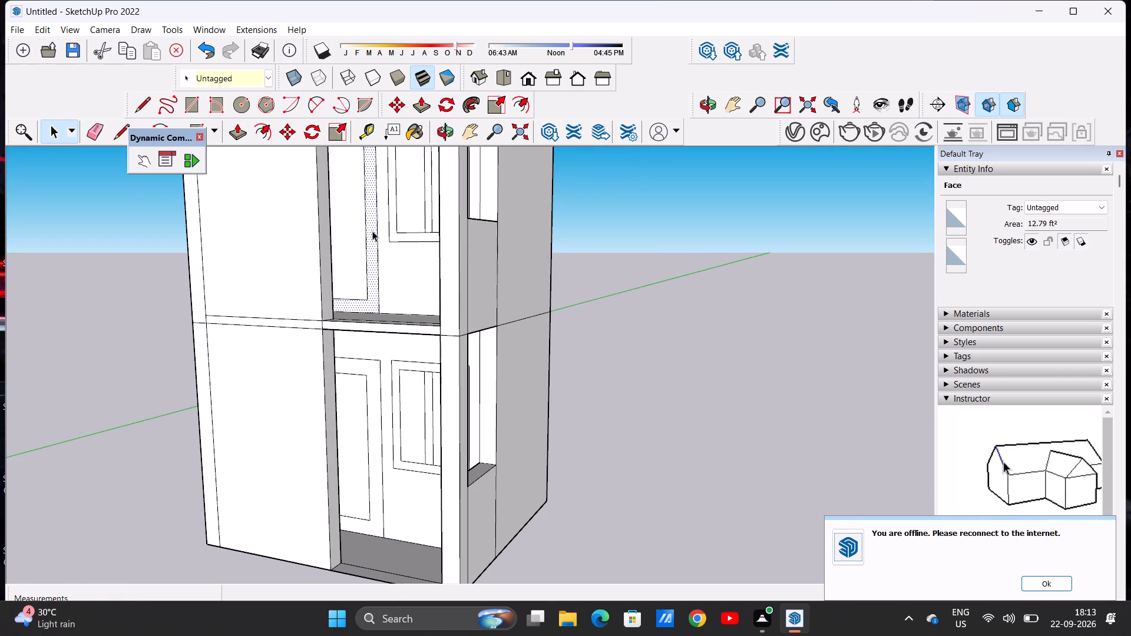
pyautogui.click(372, 231)
pyautogui.doubleClick(613, 342)
pyautogui.scroll(-14, 626, 373)
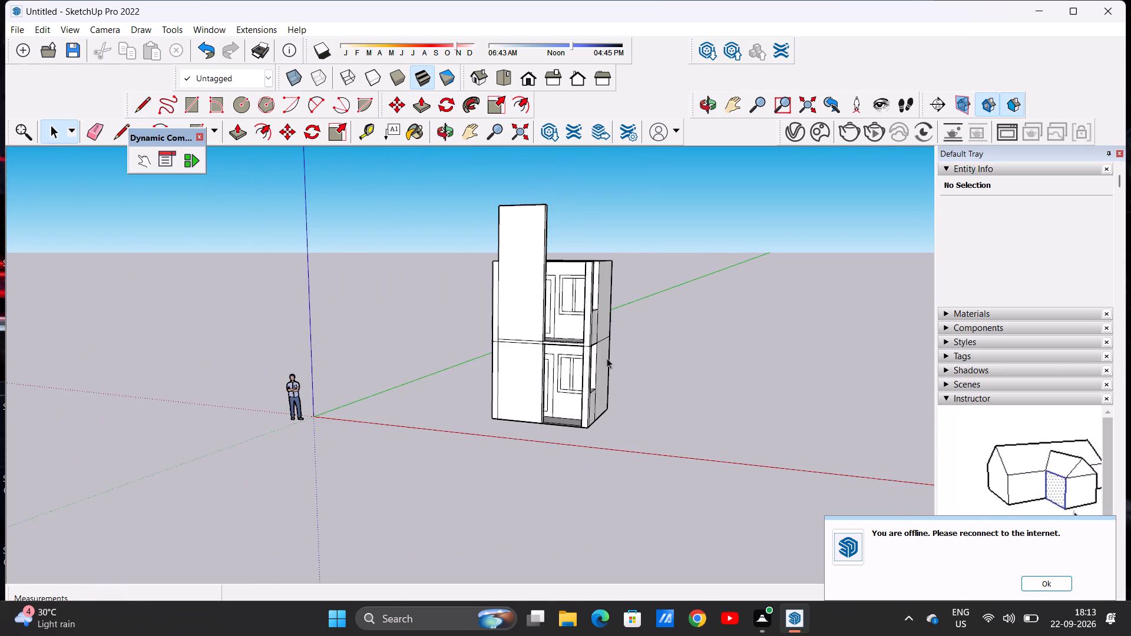
# Push the inner side face of the tall front wall panel on the upper story back about 10 9/16", widening the balcony opening.
pyautogui.moveTo(587, 388); pyautogui.dragTo(686, 428, button='middle')
pyautogui.scroll(4, 605, 333)
pyautogui.moveTo(558, 370); pyautogui.dragTo(537, 331, button='middle')
pyautogui.scroll(4, 535, 290)
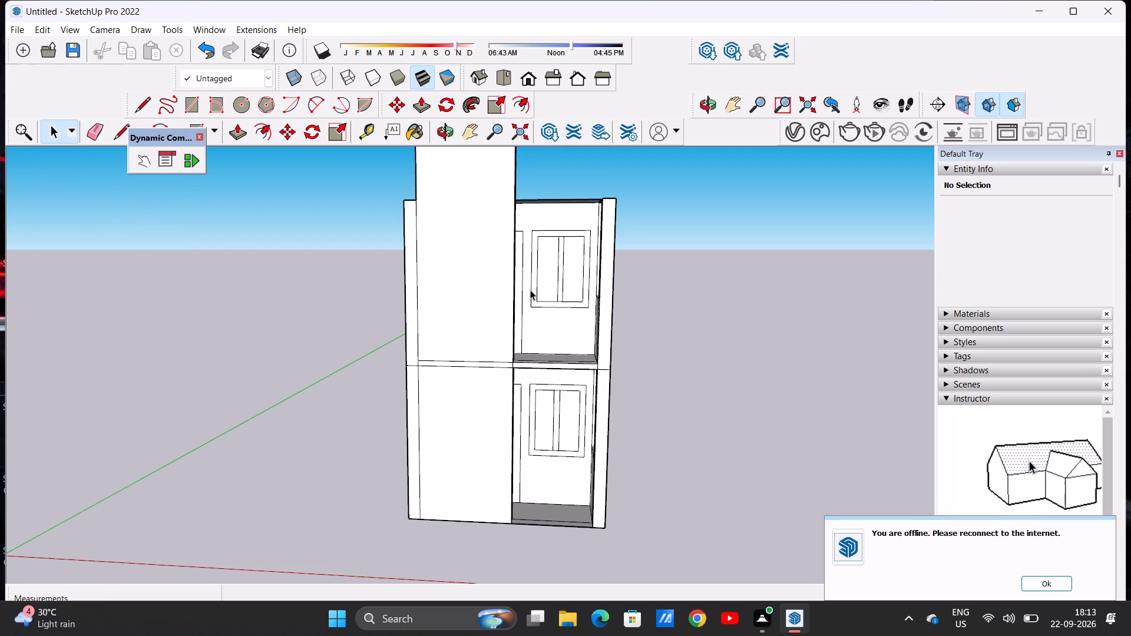
pyautogui.moveTo(533, 312); pyautogui.dragTo(500, 332, button='middle')
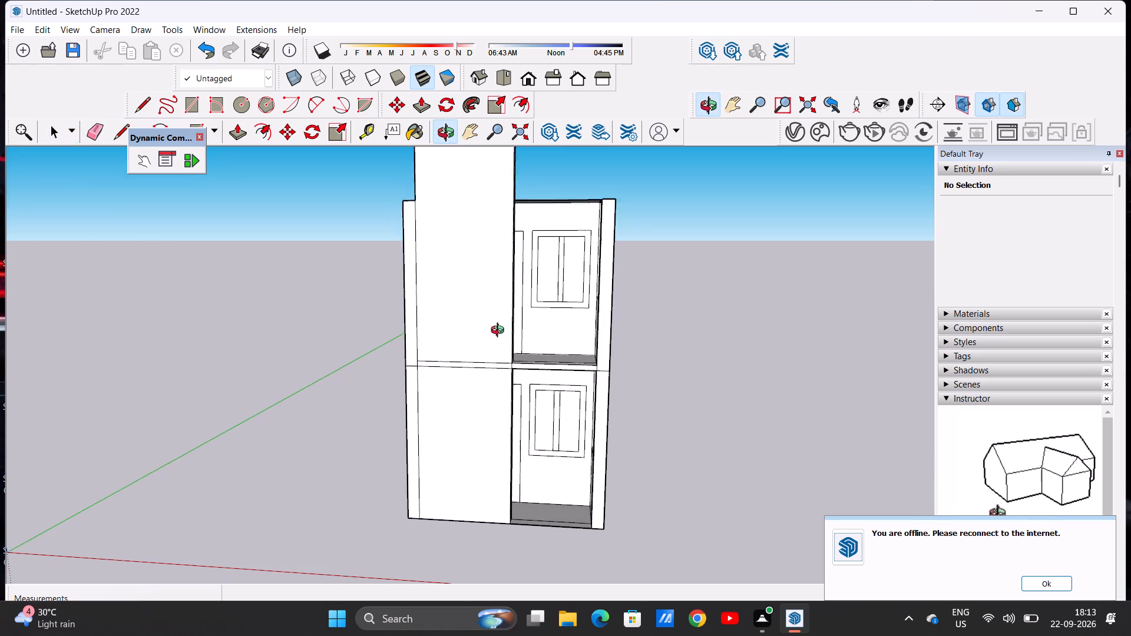
pyautogui.moveTo(500, 332); pyautogui.dragTo(460, 359, button='middle')
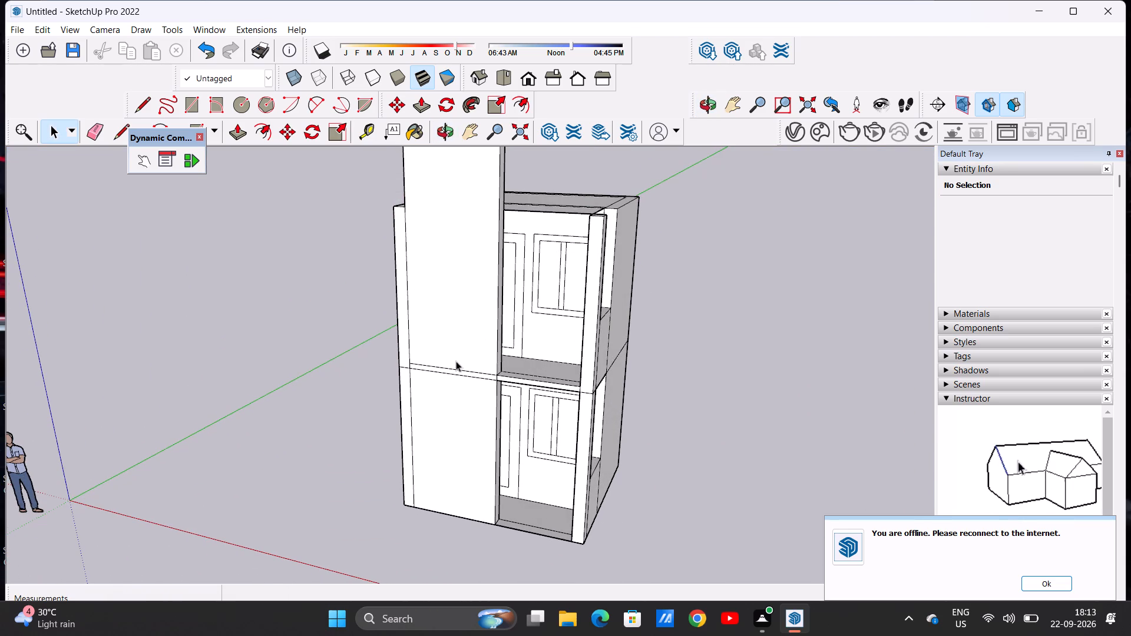
pyautogui.scroll(1, 456, 361)
pyautogui.moveTo(456, 361); pyautogui.dragTo(512, 344, button='middle')
pyautogui.moveTo(512, 344); pyautogui.dragTo(441, 382, button='middle')
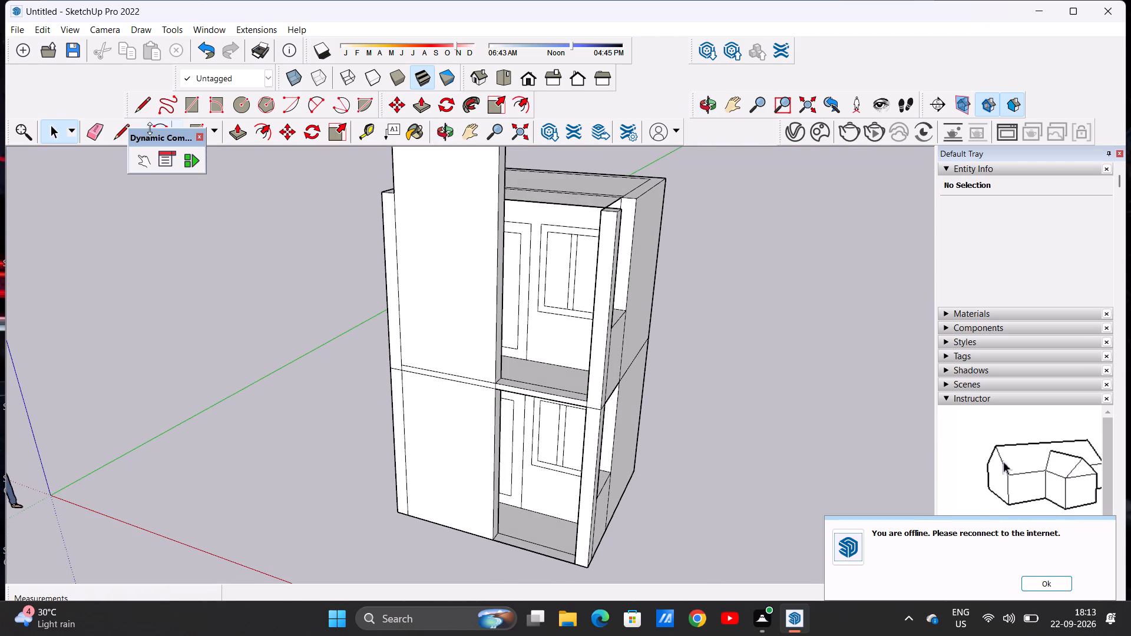
pyautogui.click(233, 131)
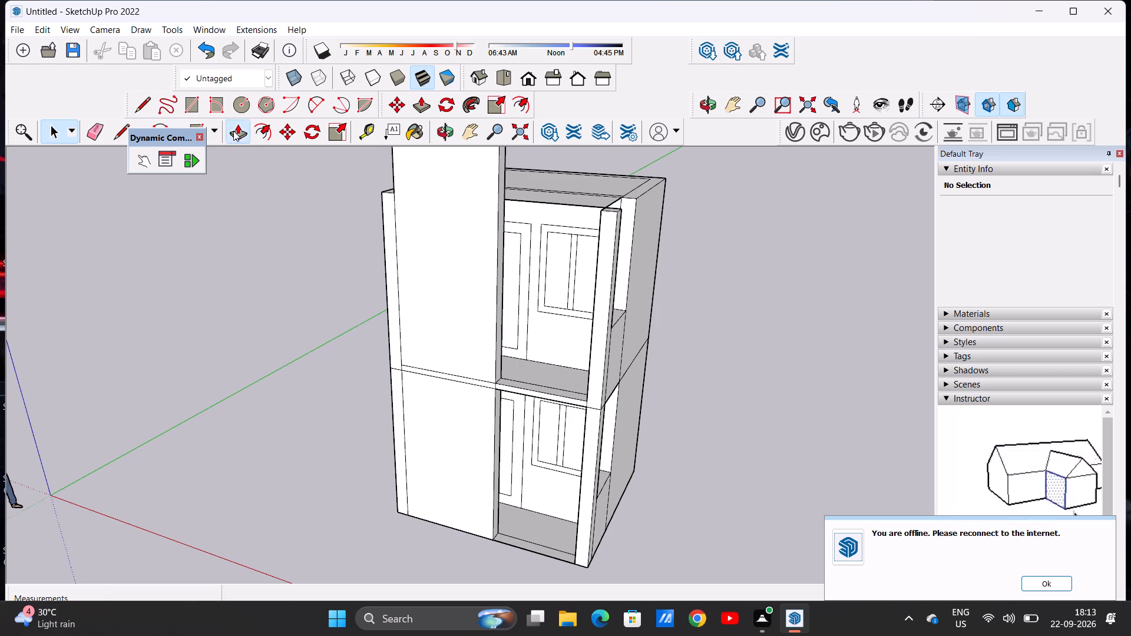
pyautogui.moveTo(522, 344); pyautogui.dragTo(478, 370, button='middle')
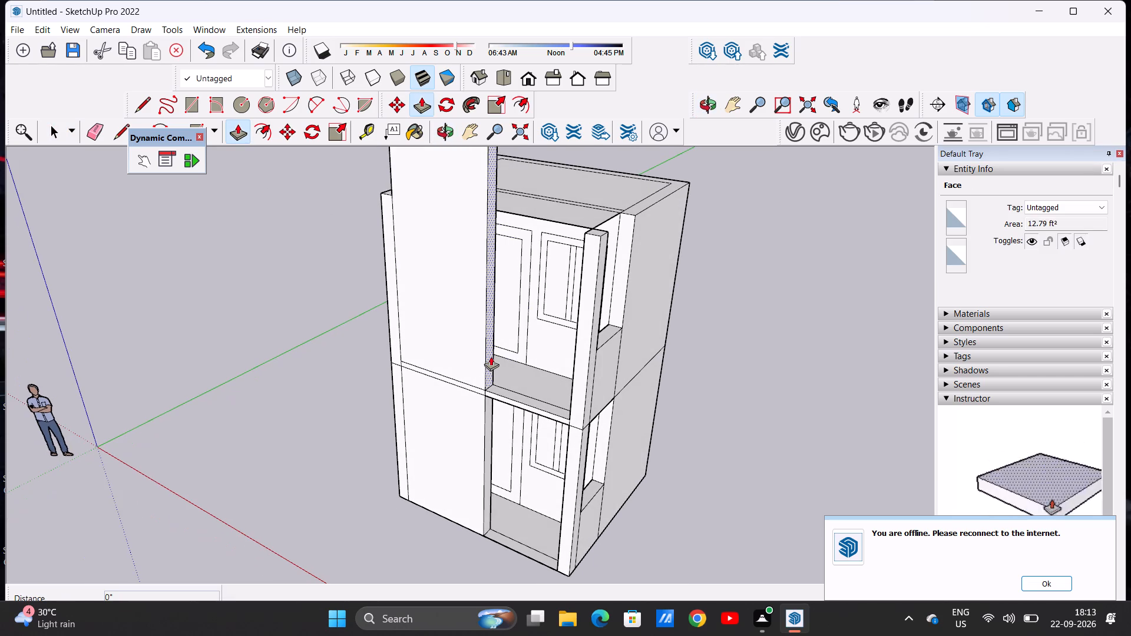
pyautogui.click(490, 324)
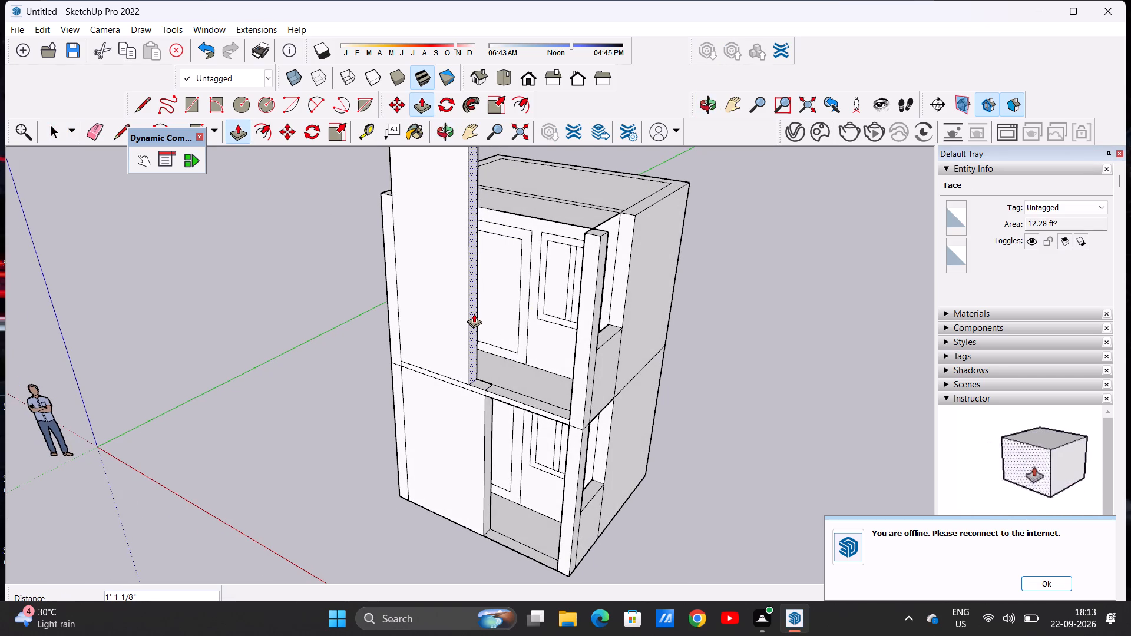
pyautogui.click(477, 316)
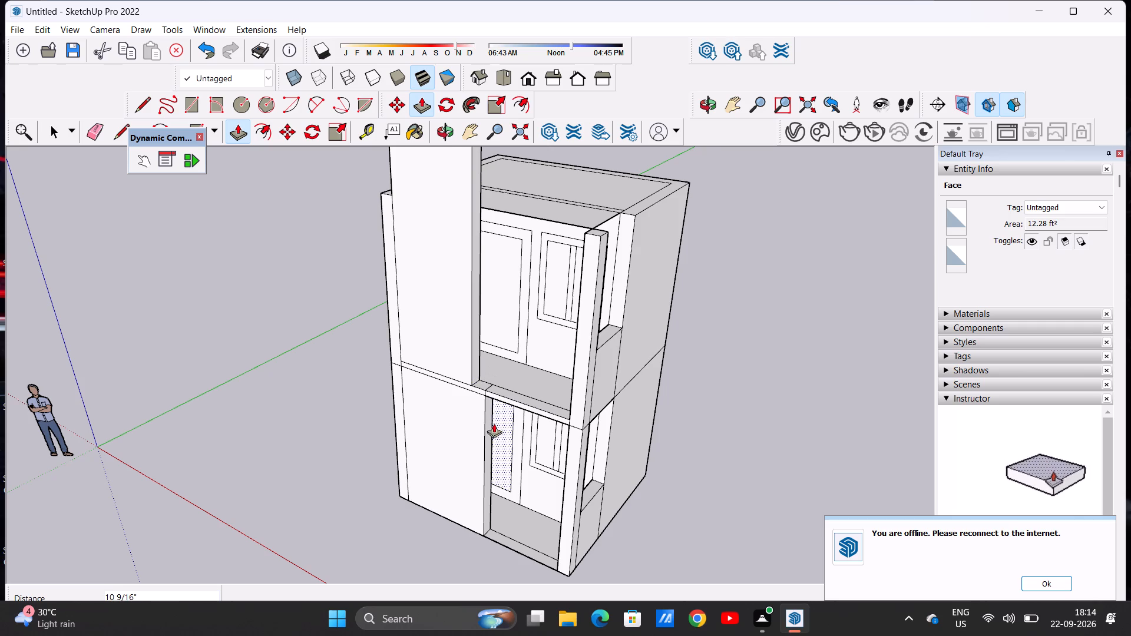
# Push the ground-floor front wall's inner side face back about 10 9/16" to align with the panel edge above.
pyautogui.click(487, 433)
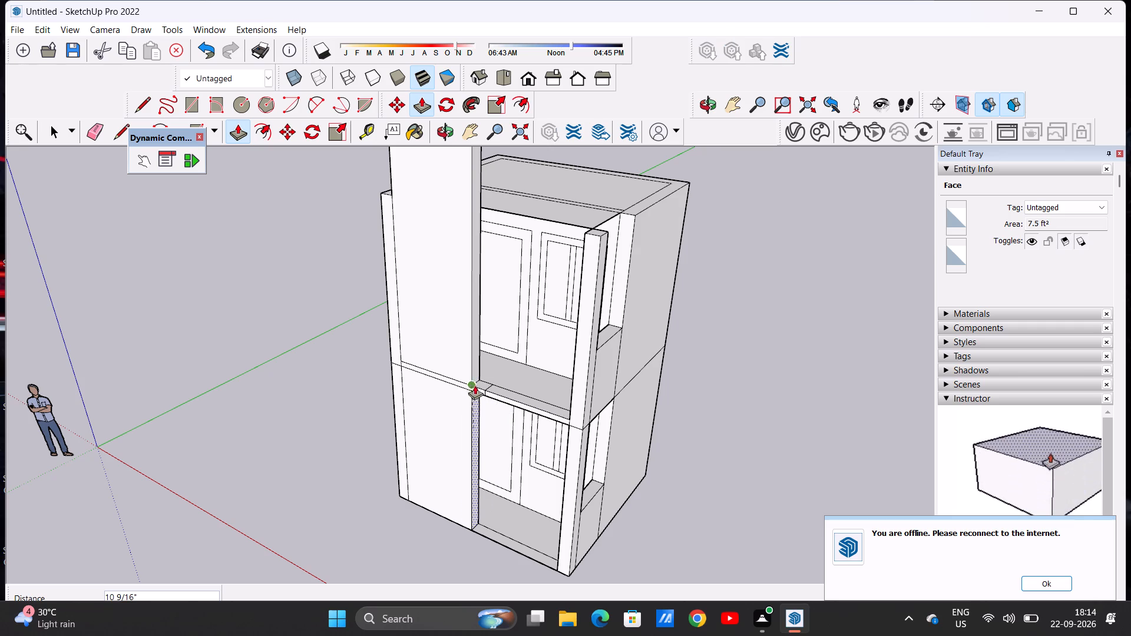
pyautogui.click(472, 380)
pyautogui.press('space')
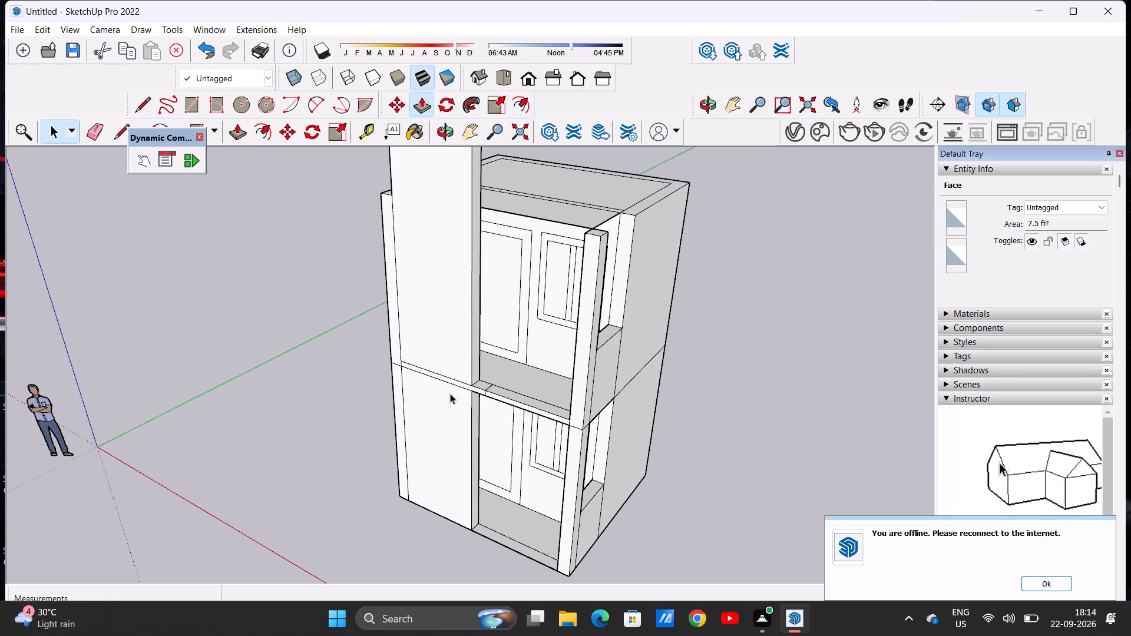
# Examine the front facade and the porch openings, doors and windows on both stories.
pyautogui.moveTo(449, 406); pyautogui.dragTo(504, 290, button='middle')
pyautogui.scroll(1, 504, 290)
pyautogui.scroll(-4, 504, 290)
pyautogui.moveTo(490, 322); pyautogui.dragTo(561, 330, button='middle')
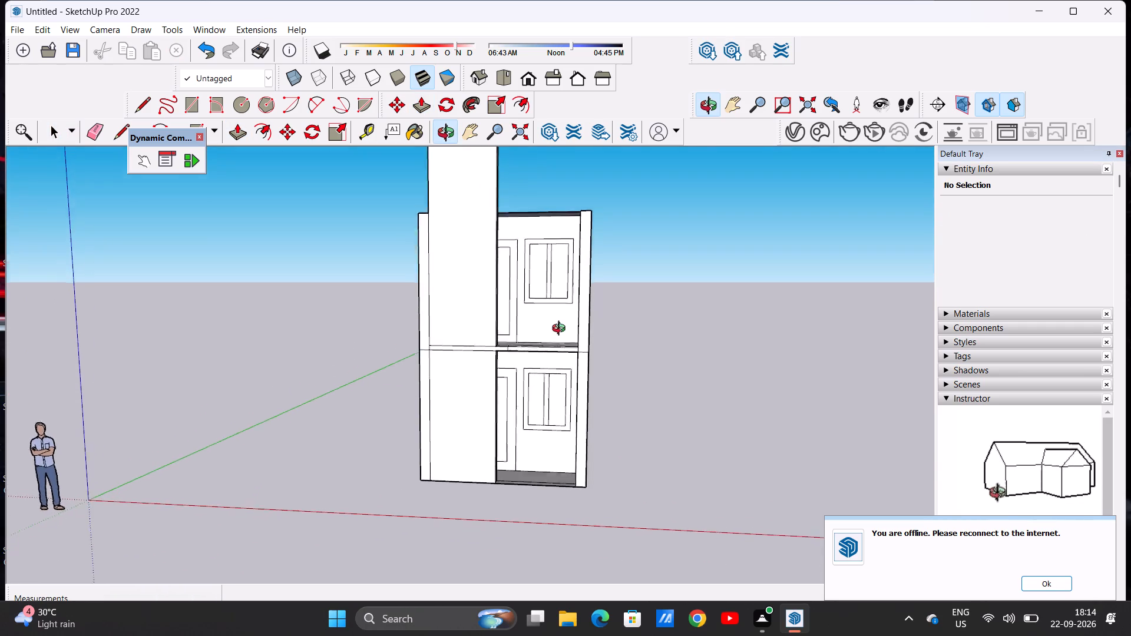
pyautogui.moveTo(561, 330); pyautogui.dragTo(561, 326, button='middle')
pyautogui.scroll(-3, 561, 326)
pyautogui.scroll(1, 560, 327)
pyautogui.scroll(-4, 560, 327)
pyautogui.scroll(6, 559, 293)
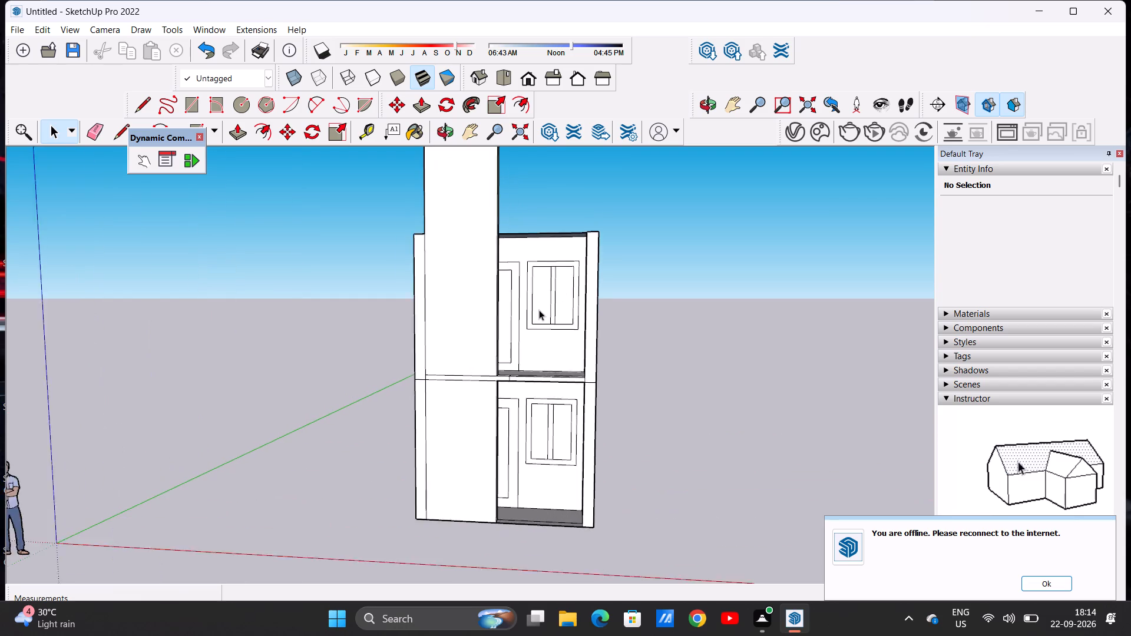
pyautogui.scroll(1, 539, 310)
pyautogui.scroll(-2, 512, 324)
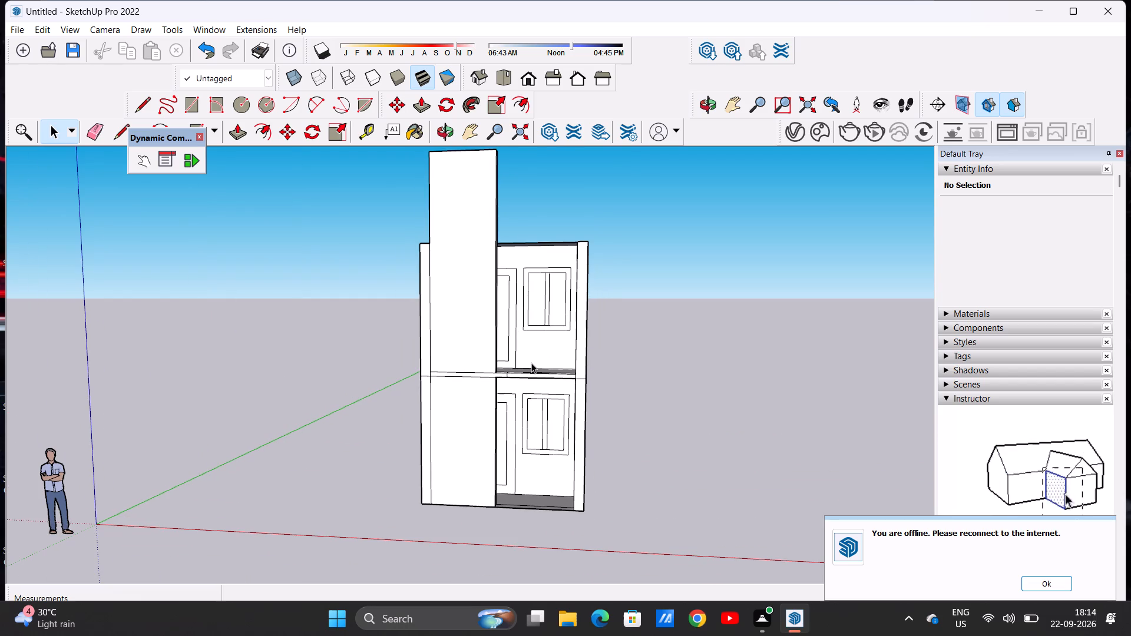
pyautogui.scroll(4, 526, 360)
pyautogui.scroll(-1, 544, 344)
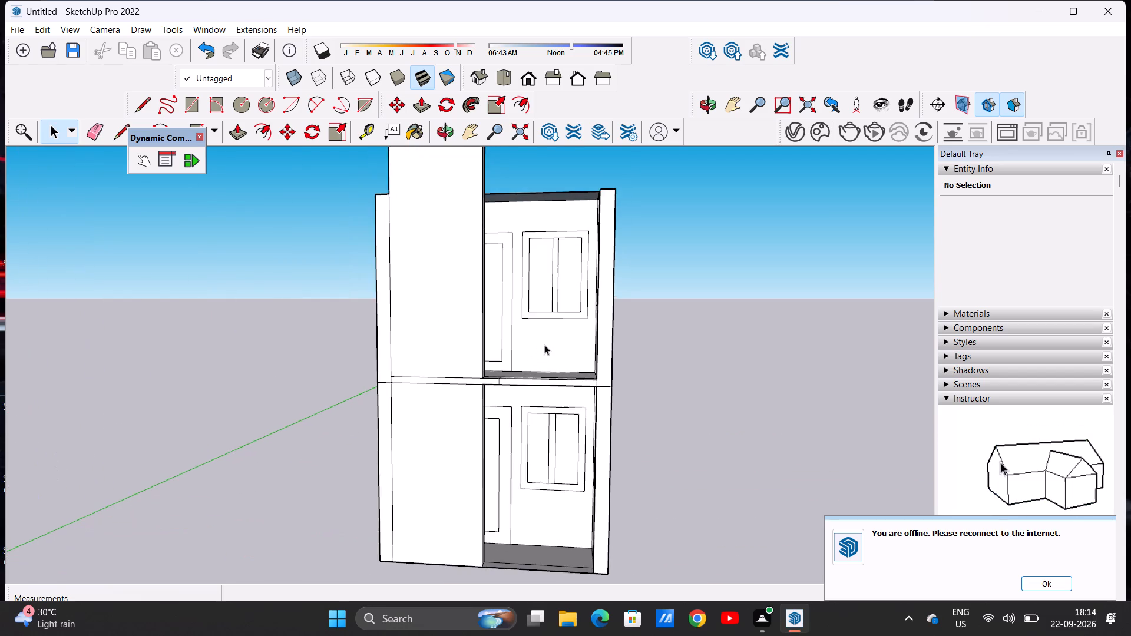
pyautogui.scroll(-3, 544, 344)
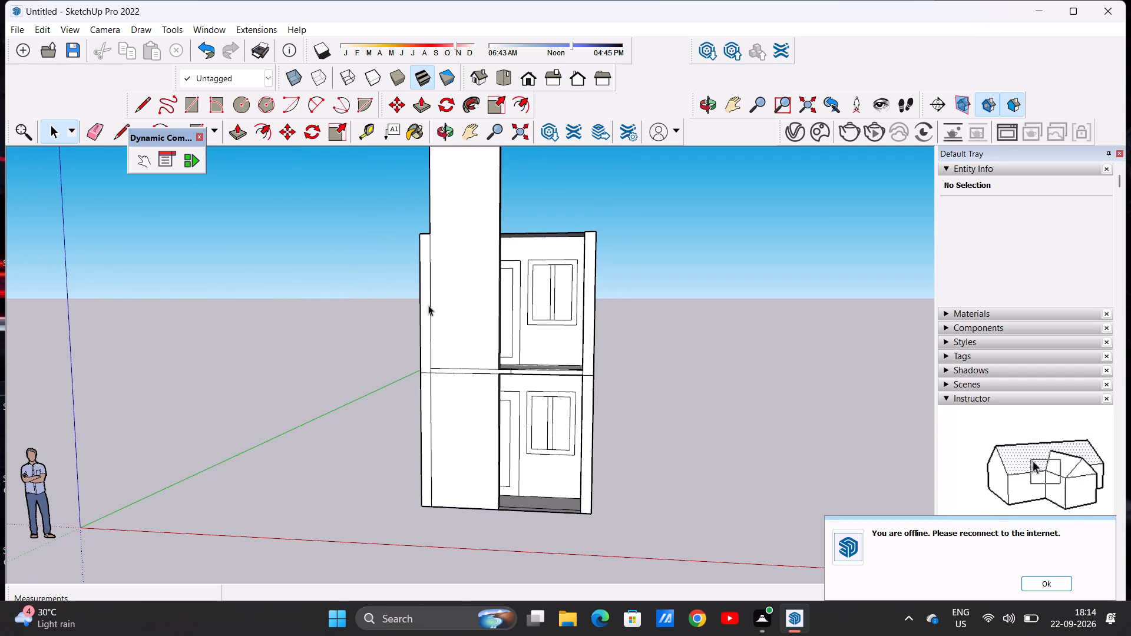
pyautogui.scroll(-7, 409, 297)
pyautogui.scroll(5, 402, 264)
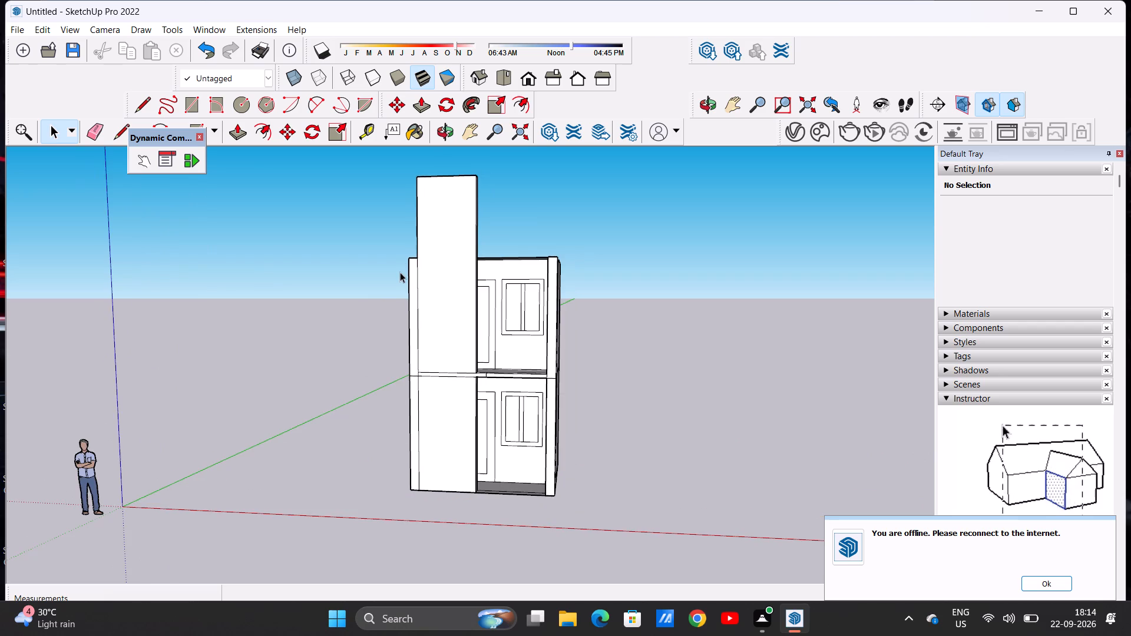
pyautogui.scroll(-2, 400, 272)
# Draw a 9" line across the porch-facing end of the upper-story side wall, a little below its top.
pyautogui.moveTo(482, 263); pyautogui.dragTo(396, 418, button='middle')
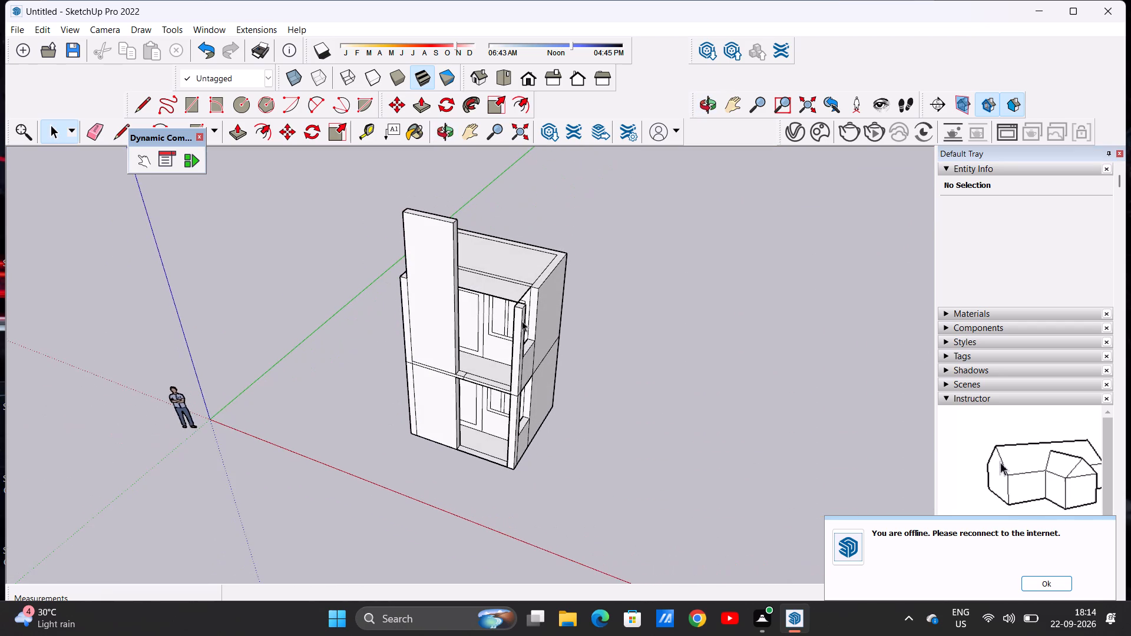
pyautogui.scroll(6, 512, 288)
pyautogui.moveTo(515, 316); pyautogui.dragTo(542, 350, button='middle')
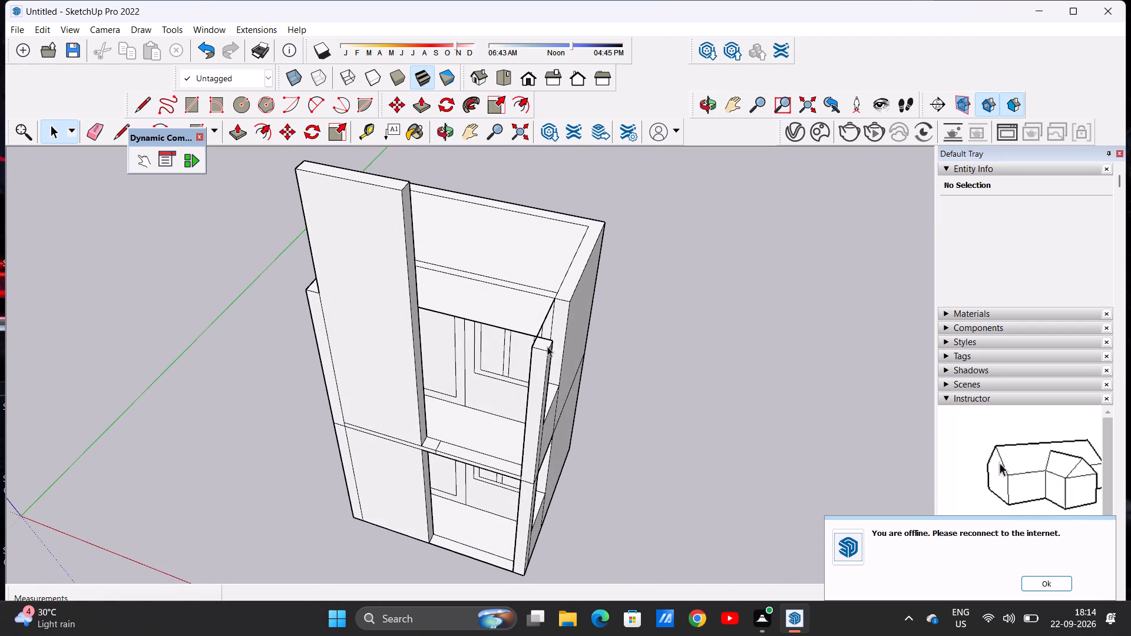
pyautogui.scroll(2, 547, 346)
pyautogui.moveTo(527, 350); pyautogui.dragTo(445, 356, button='middle')
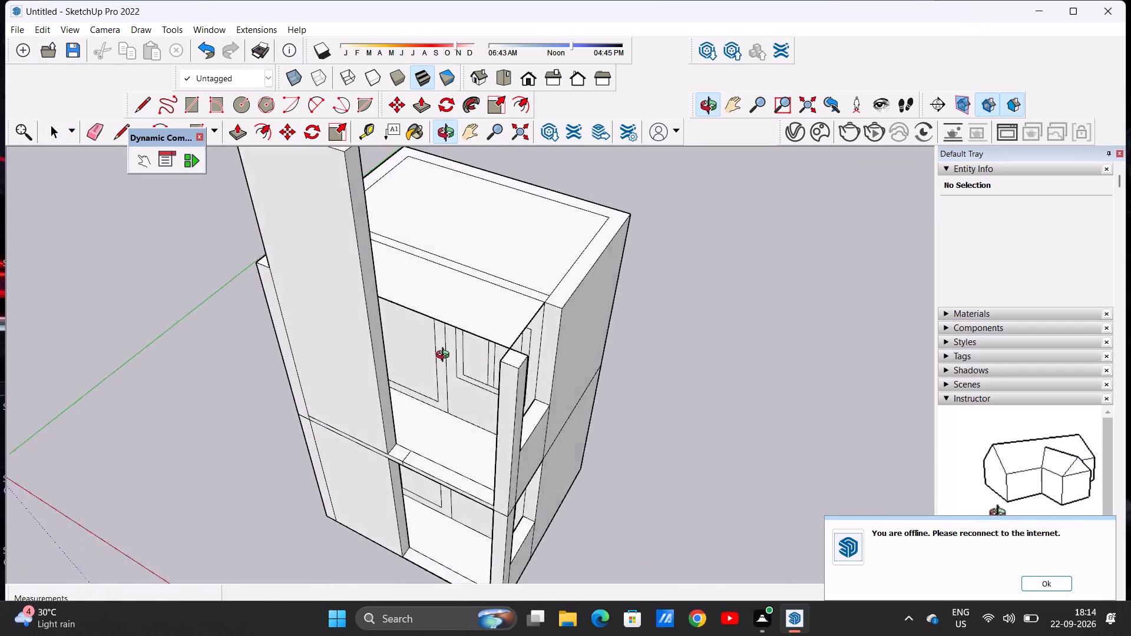
pyautogui.moveTo(445, 356); pyautogui.dragTo(415, 337, button='middle')
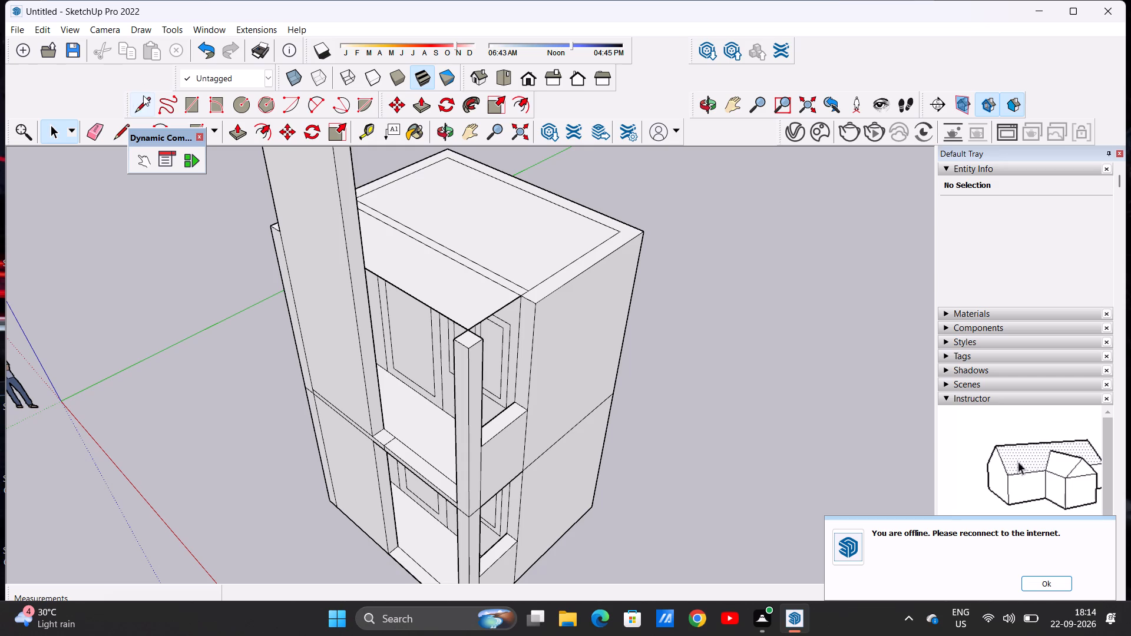
pyautogui.click(140, 102)
pyautogui.scroll(8, 528, 368)
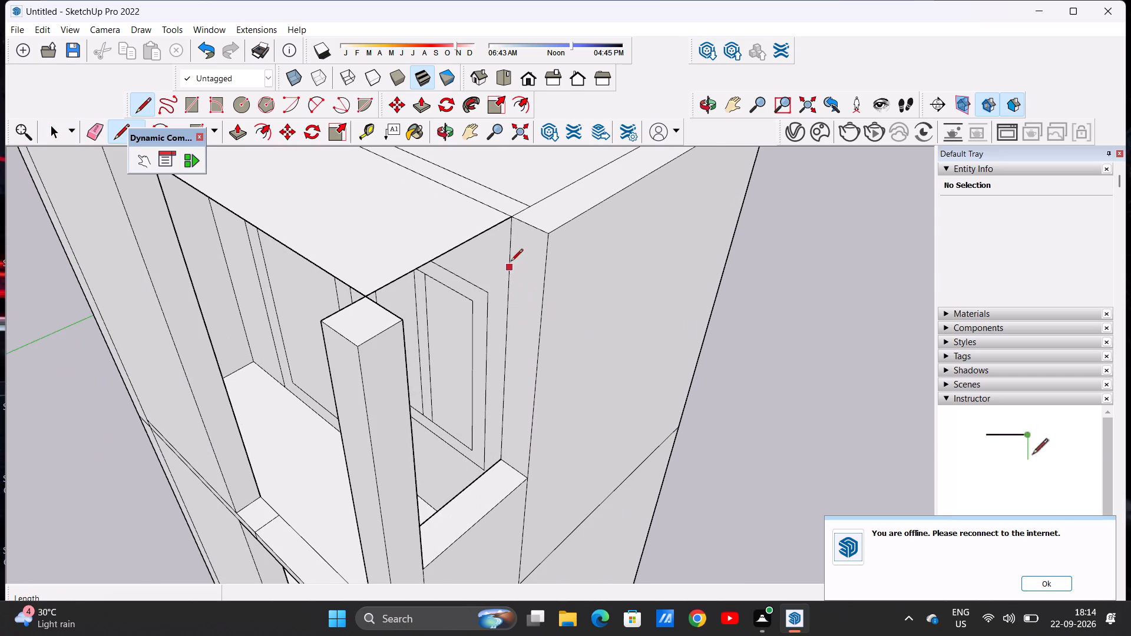
pyautogui.click(507, 265)
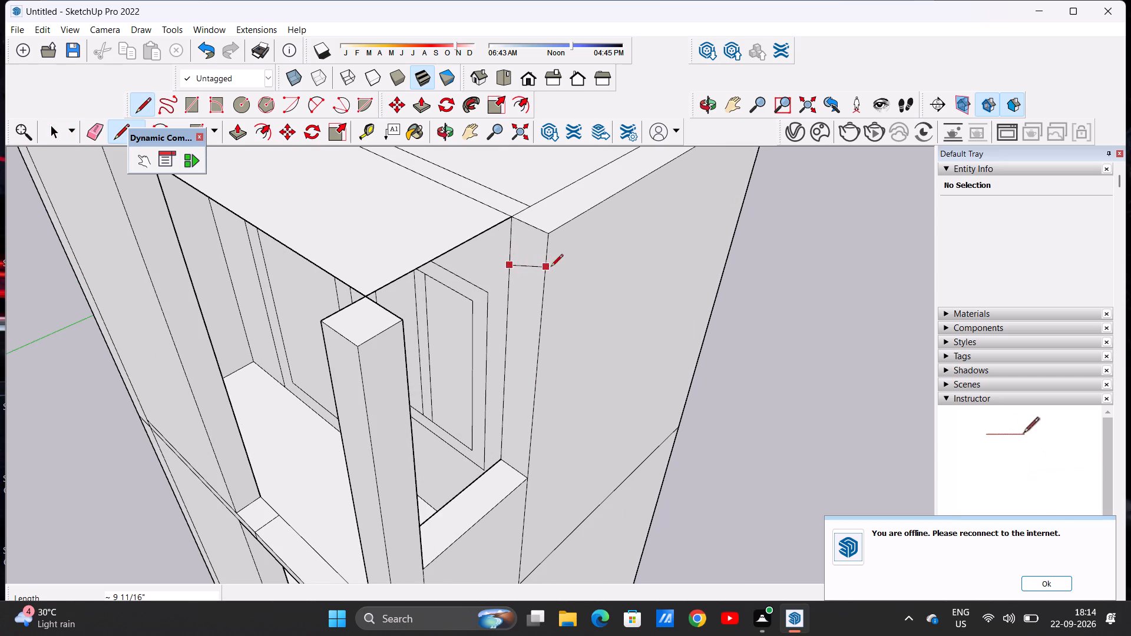
pyautogui.click(543, 288)
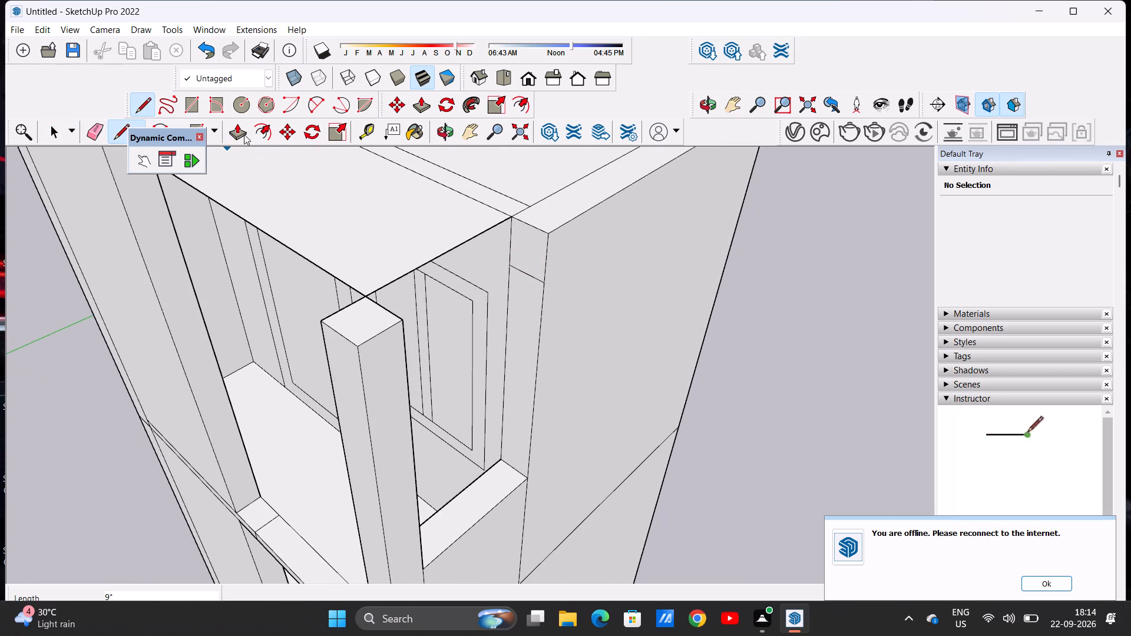
# Push/Pull the small face above the line about 3' to the front corner post, forming a beam over the balcony's side opening.
pyautogui.click(238, 133)
pyautogui.click(527, 241)
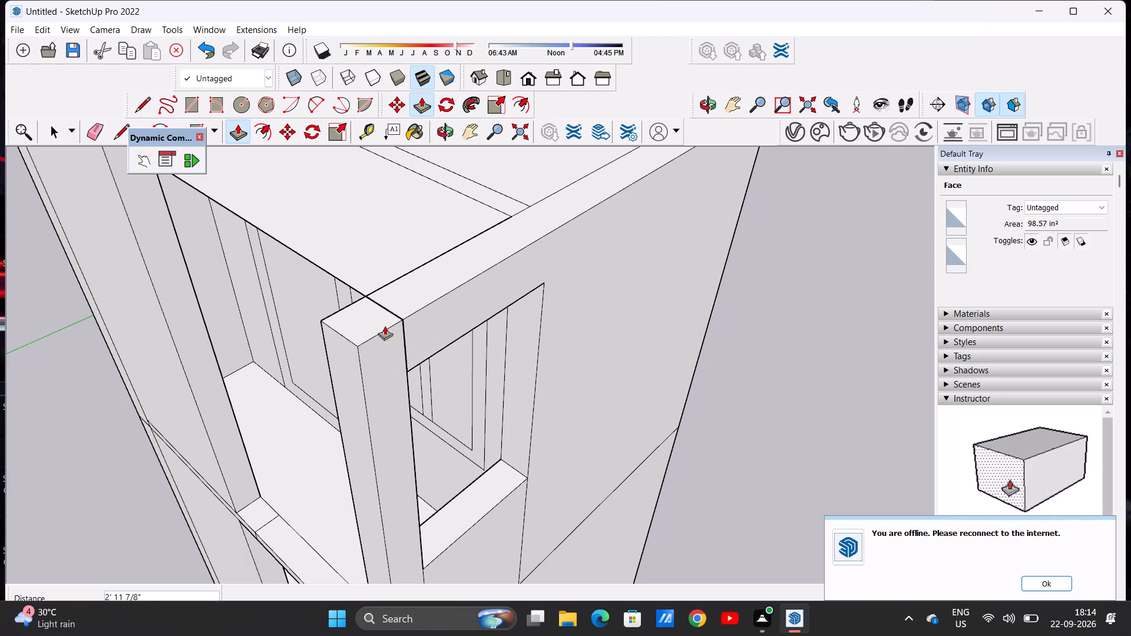
pyautogui.scroll(6, 405, 316)
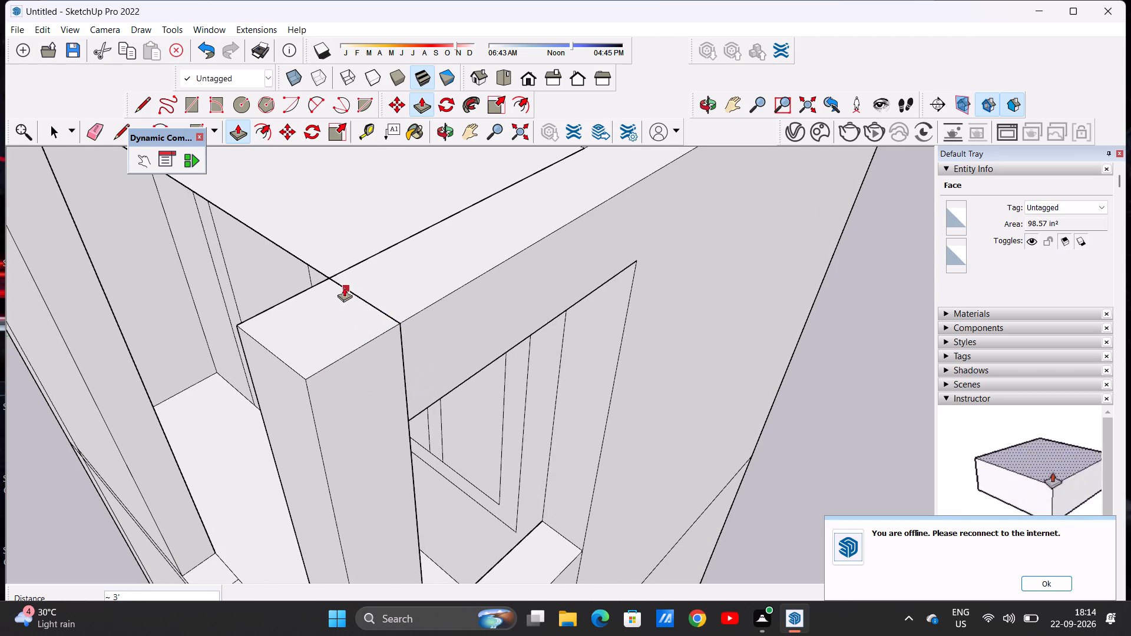
pyautogui.click(334, 275)
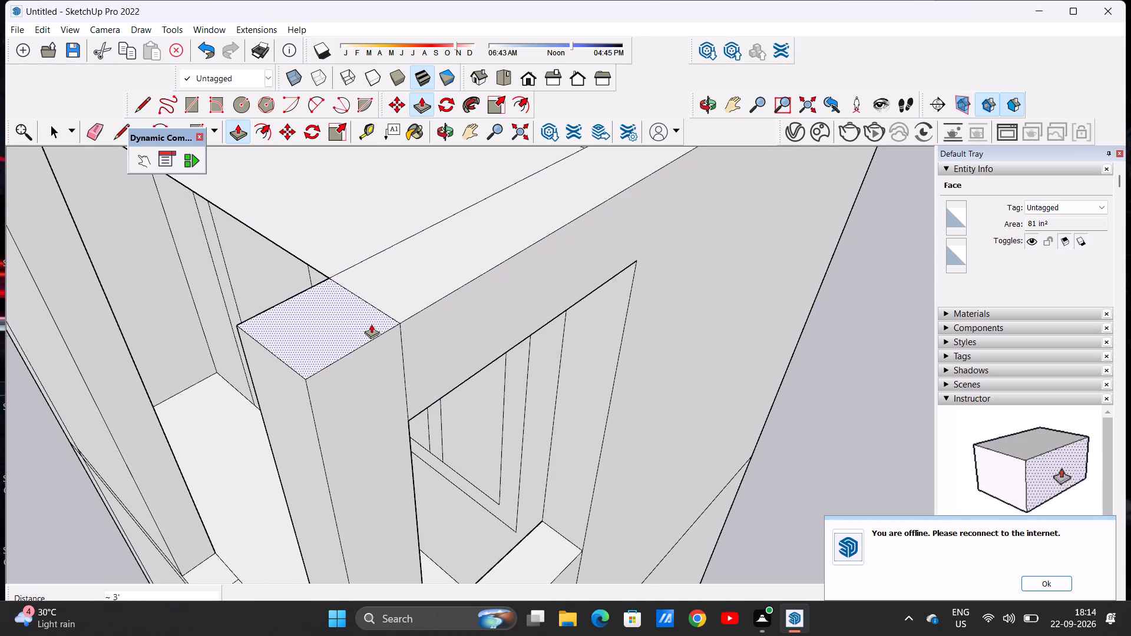
pyautogui.press('space')
# Examine the new beam over the balcony's side opening and the front facade as a whole.
pyautogui.scroll(-13, 382, 357)
pyautogui.moveTo(438, 383); pyautogui.dragTo(564, 291, button='middle')
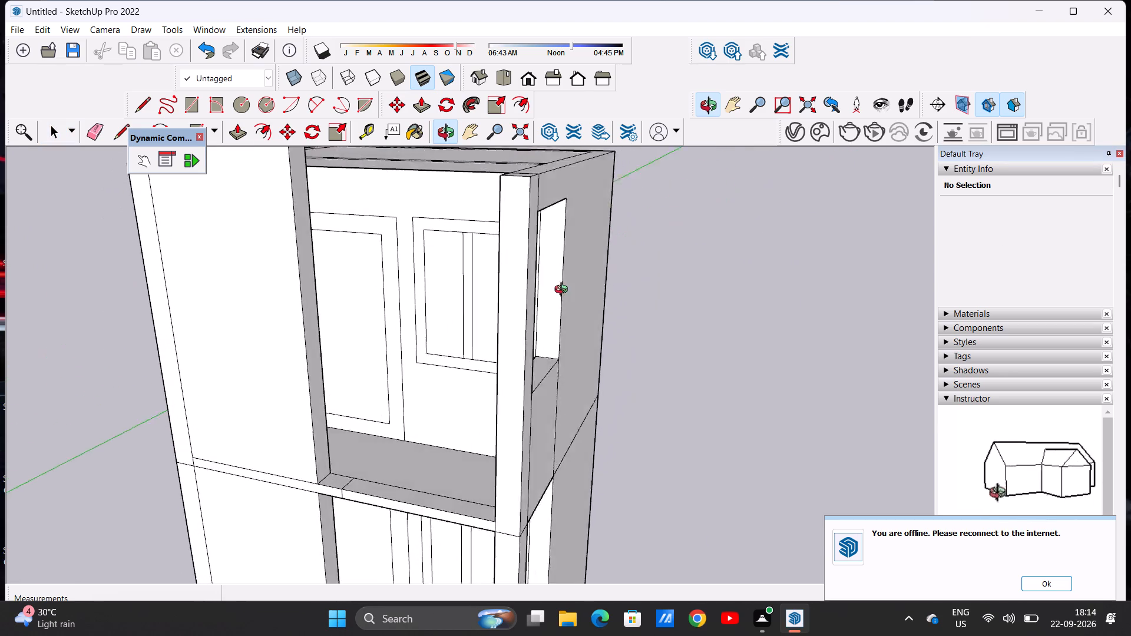
pyautogui.moveTo(564, 291); pyautogui.dragTo(672, 256, button='middle')
pyautogui.scroll(-9, 672, 260)
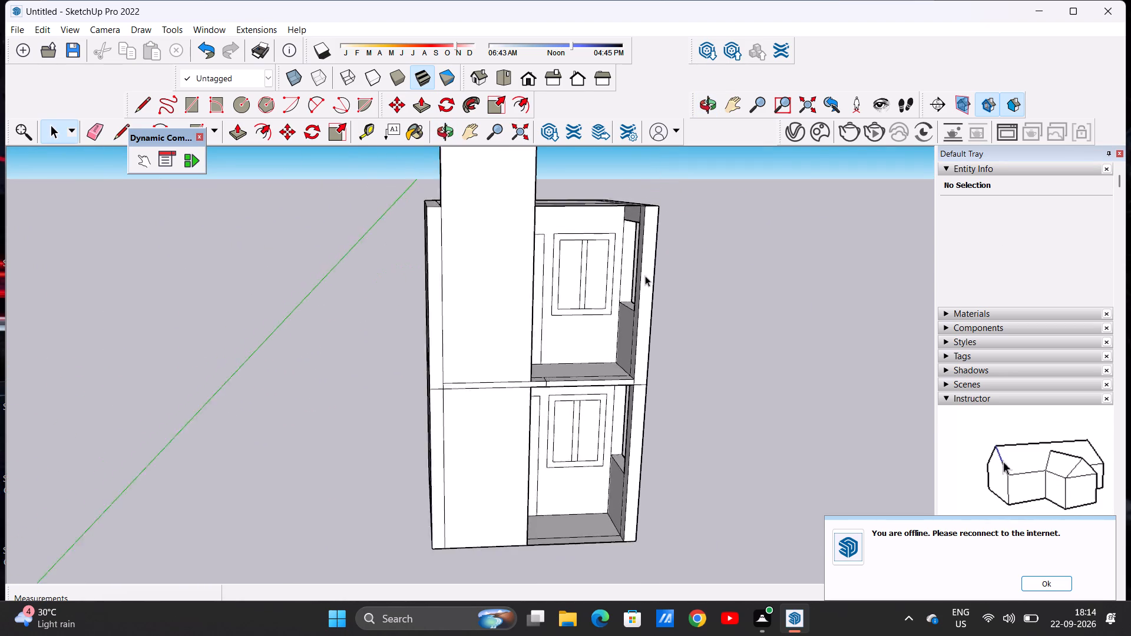
pyautogui.scroll(-4, 645, 276)
pyautogui.moveTo(672, 289); pyautogui.dragTo(630, 314, button='middle')
pyautogui.moveTo(644, 327); pyautogui.dragTo(636, 289, button='middle')
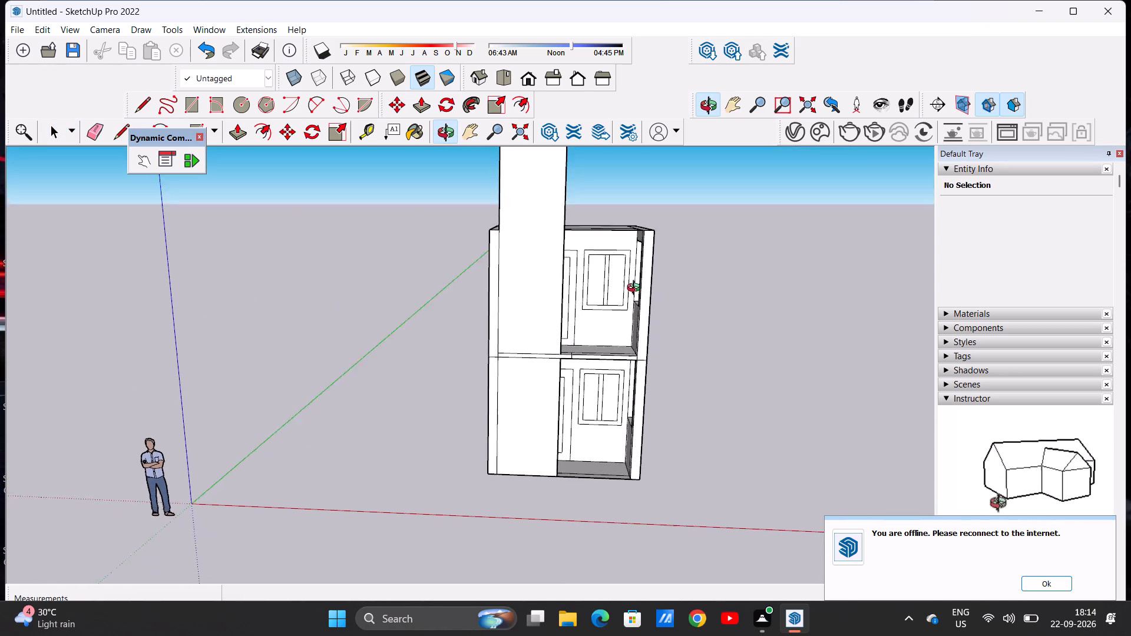
pyautogui.moveTo(636, 289); pyautogui.dragTo(633, 251, button='middle')
pyautogui.scroll(5, 621, 285)
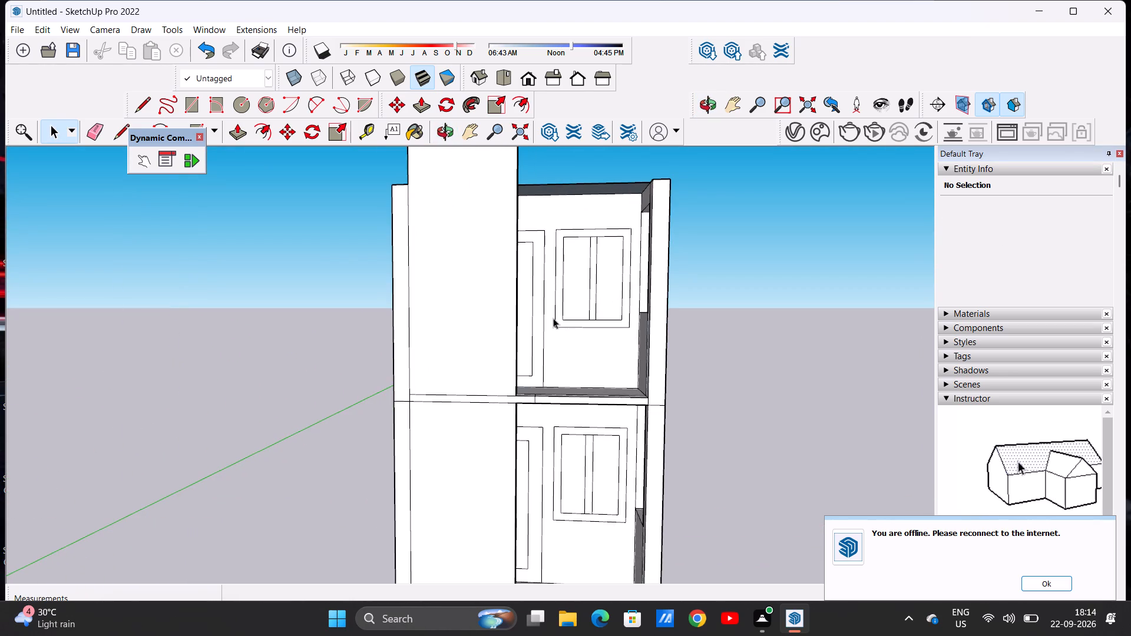
pyautogui.scroll(-3, 553, 318)
pyautogui.middleClick(565, 364)
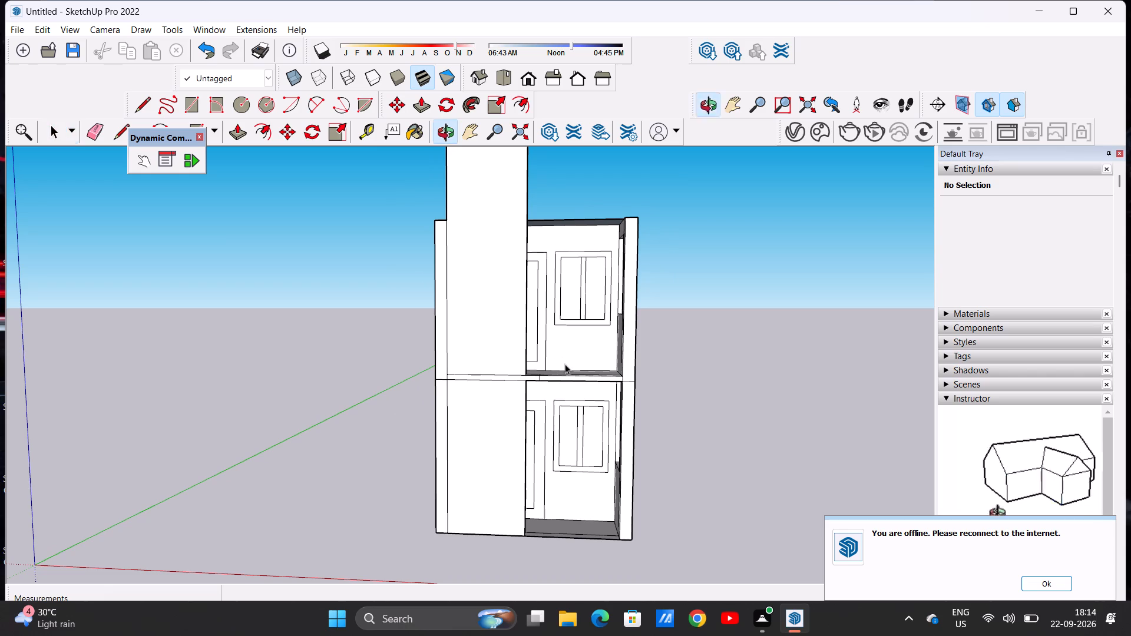
# Erase the short stray line crossing the narrow front strip of the upper-story balcony floor.
pyautogui.moveTo(570, 363); pyautogui.dragTo(575, 435, button='middle')
pyautogui.scroll(3, 594, 398)
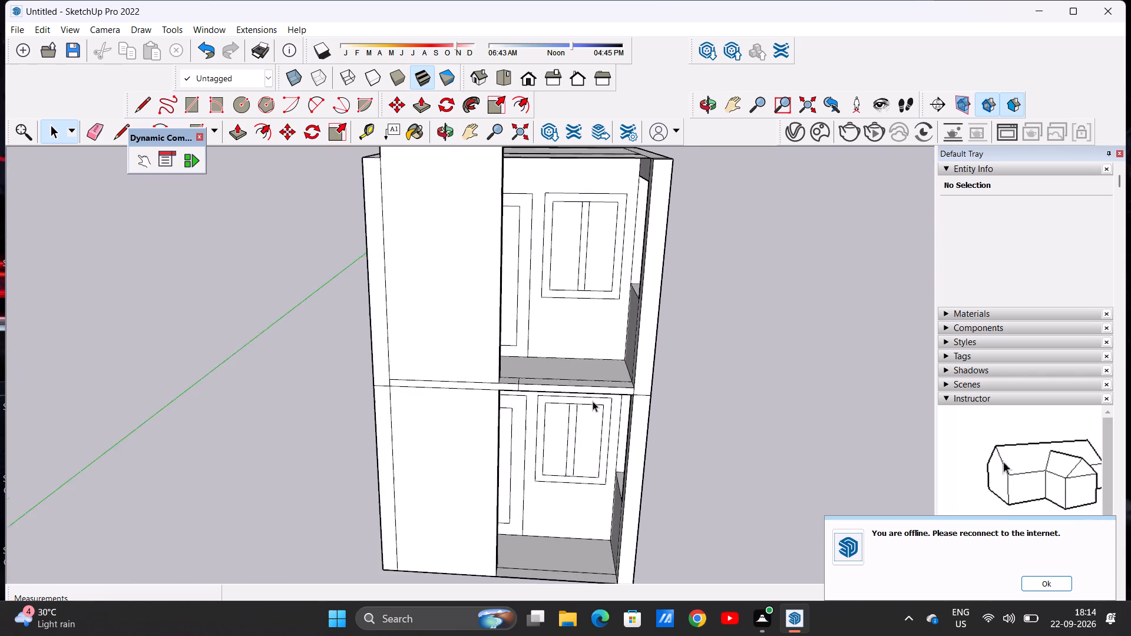
pyautogui.scroll(1, 593, 401)
pyautogui.moveTo(553, 409); pyautogui.dragTo(538, 468, button='middle')
pyautogui.scroll(7, 540, 392)
pyautogui.moveTo(535, 420); pyautogui.dragTo(543, 450, button='middle')
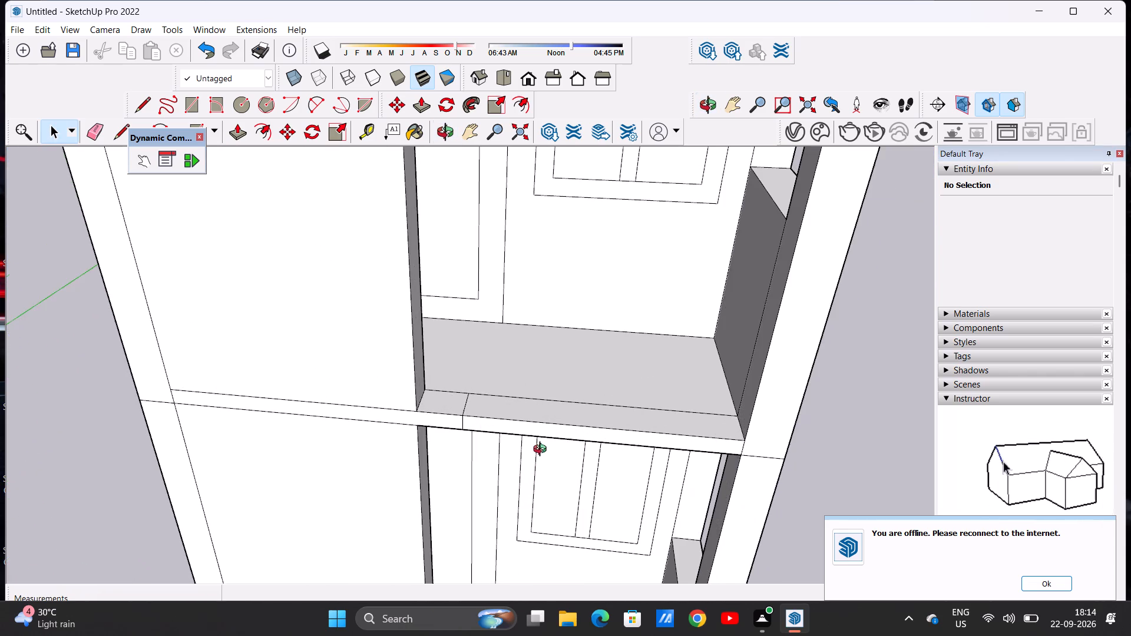
pyautogui.moveTo(543, 450); pyautogui.dragTo(548, 494, button='middle')
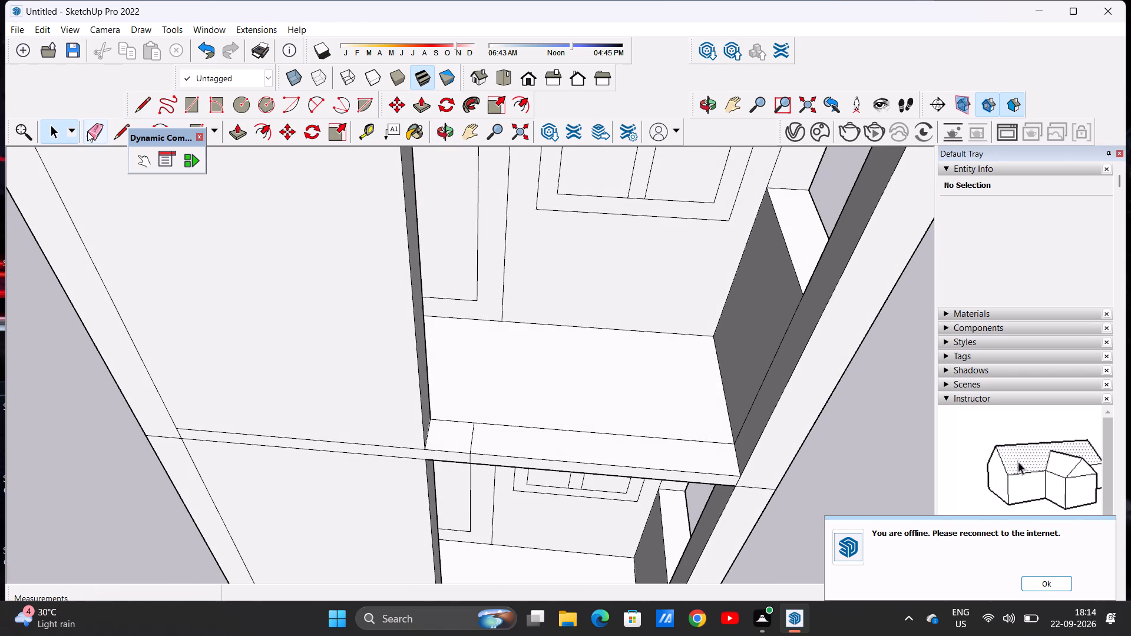
pyautogui.click(87, 131)
pyautogui.scroll(5, 504, 440)
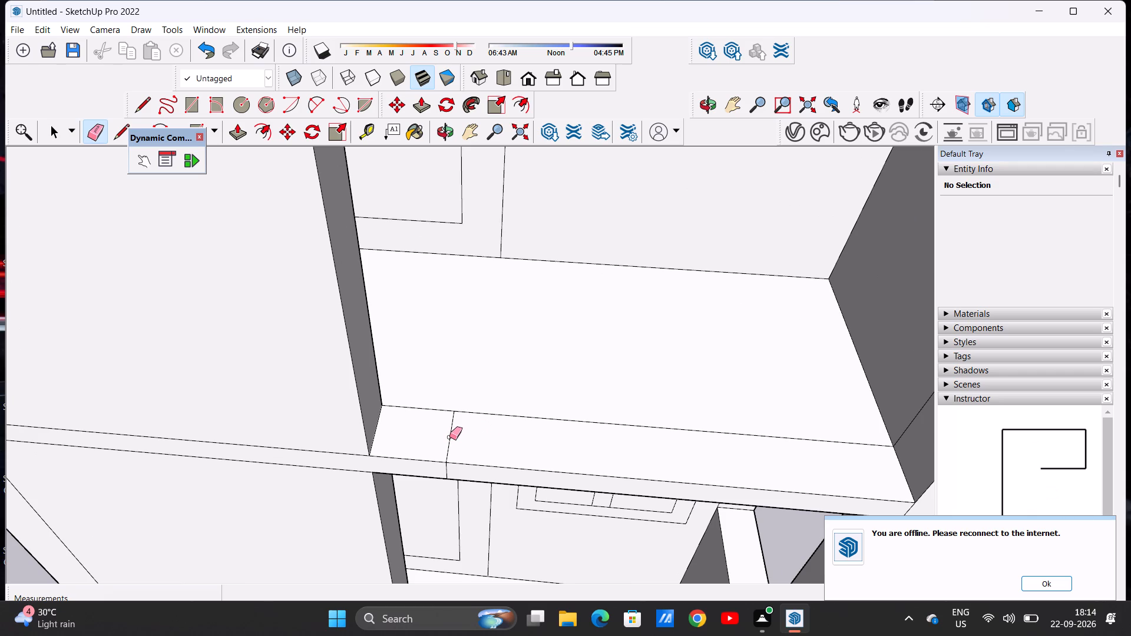
pyautogui.click(449, 437)
pyautogui.scroll(-6, 458, 429)
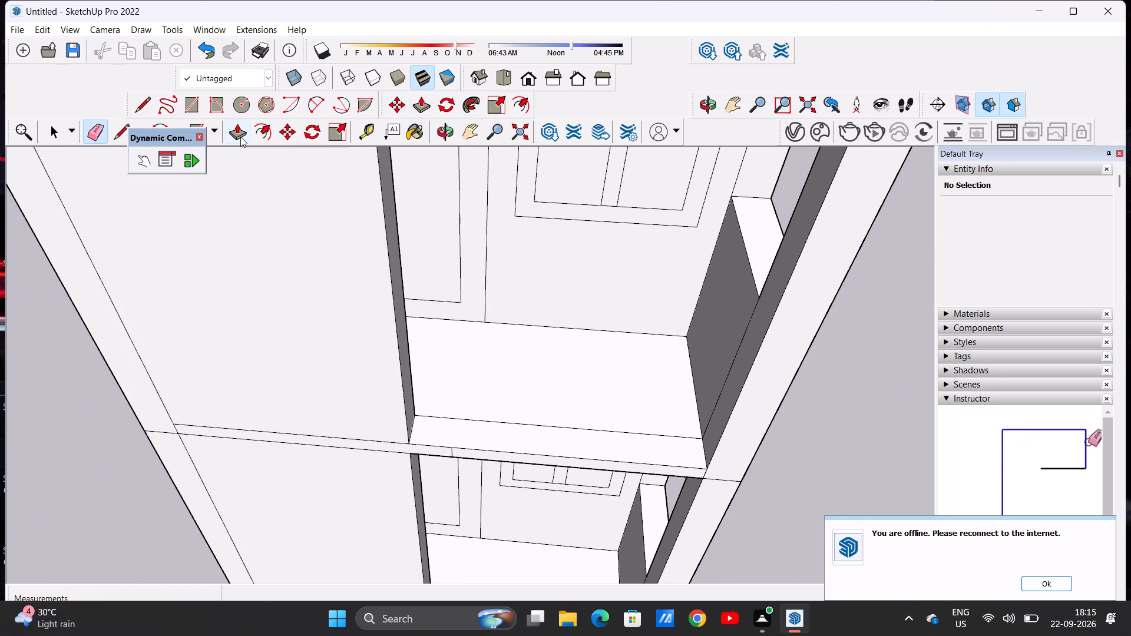
# Push/Pull the front strip of the upper balcony floor up about 8 1/16" to form a low curb.
pyautogui.click(240, 137)
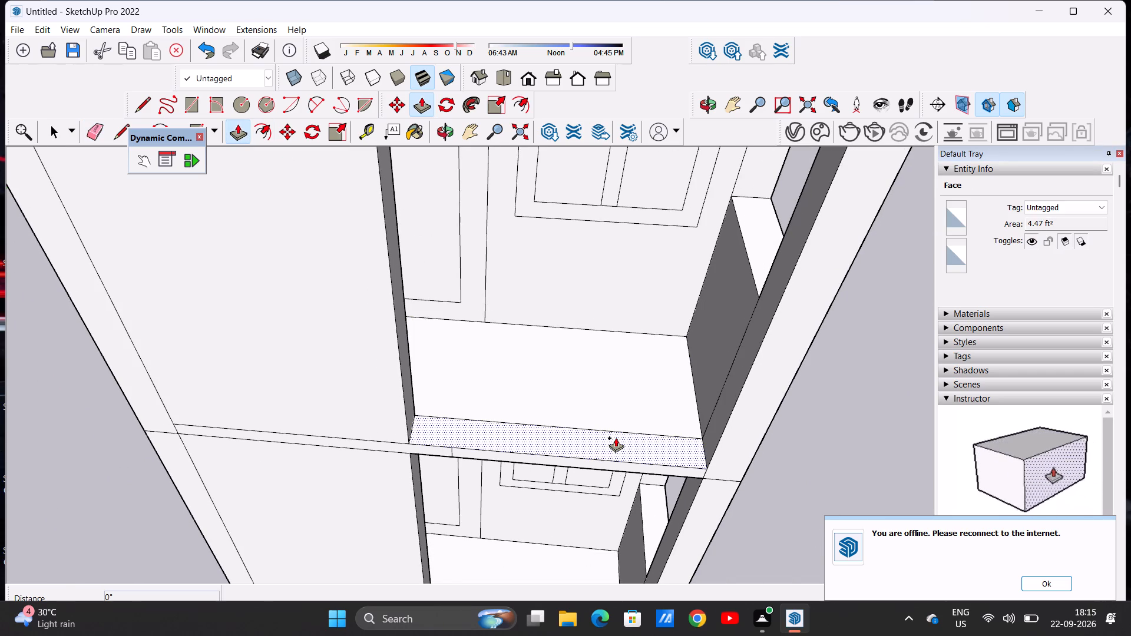
pyautogui.click(616, 438)
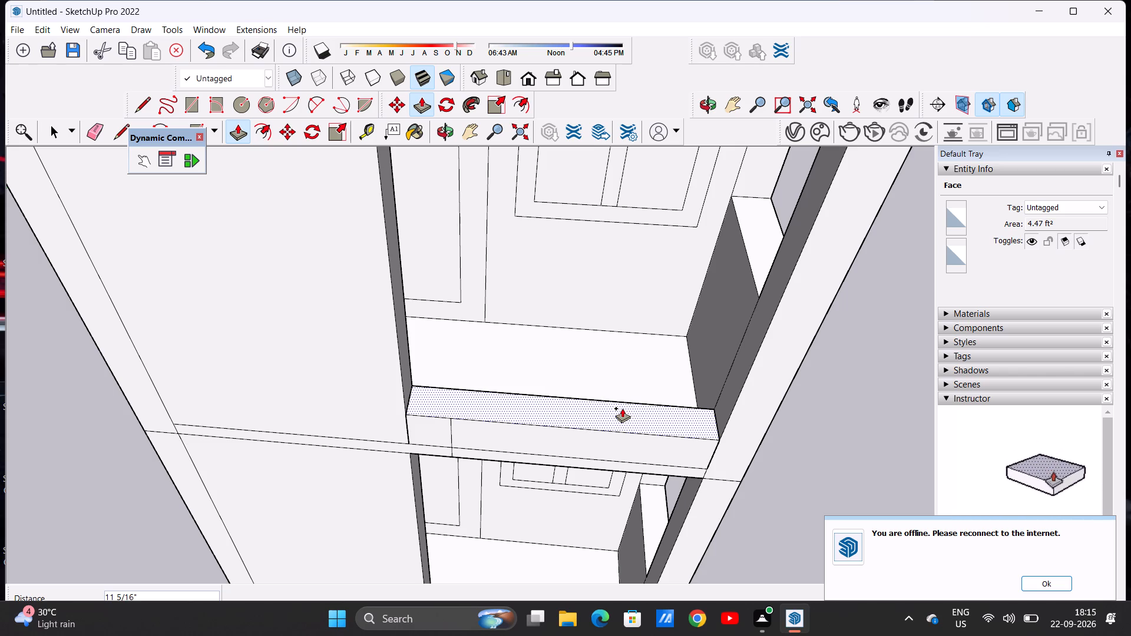
pyautogui.click(616, 416)
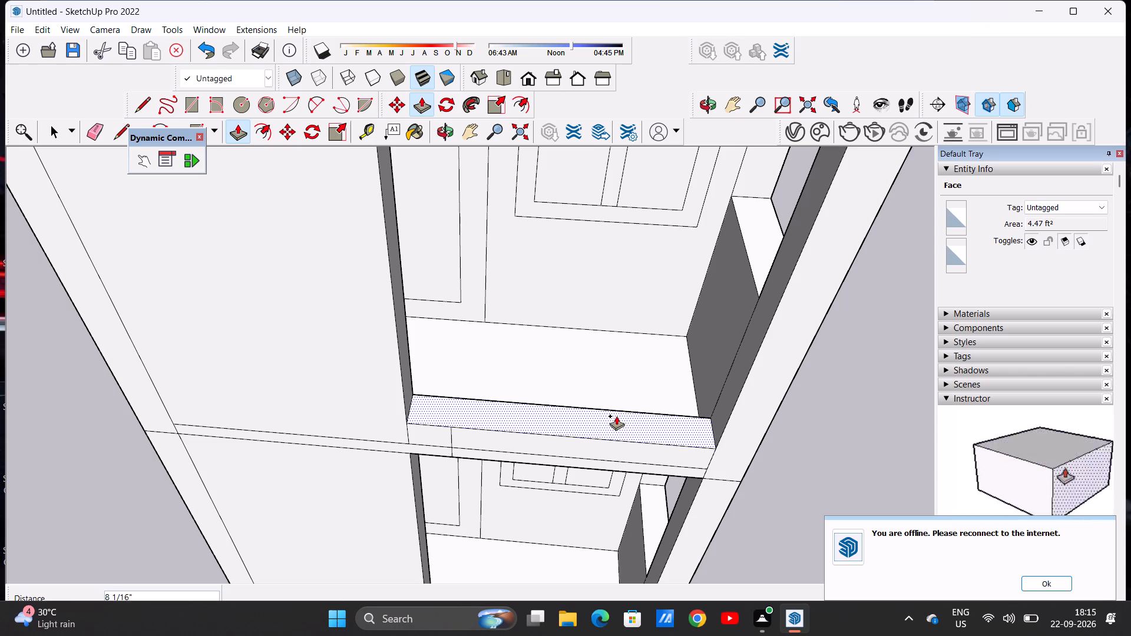
pyautogui.press('space')
# Examine the raised front curb of the upper balcony and the house from the front and above.
pyautogui.moveTo(614, 443); pyautogui.dragTo(628, 353, button='middle')
pyautogui.scroll(-5, 553, 415)
pyautogui.scroll(1, 553, 415)
pyautogui.scroll(-7, 552, 413)
pyautogui.moveTo(515, 387); pyautogui.dragTo(508, 351, button='middle')
pyautogui.scroll(4, 538, 355)
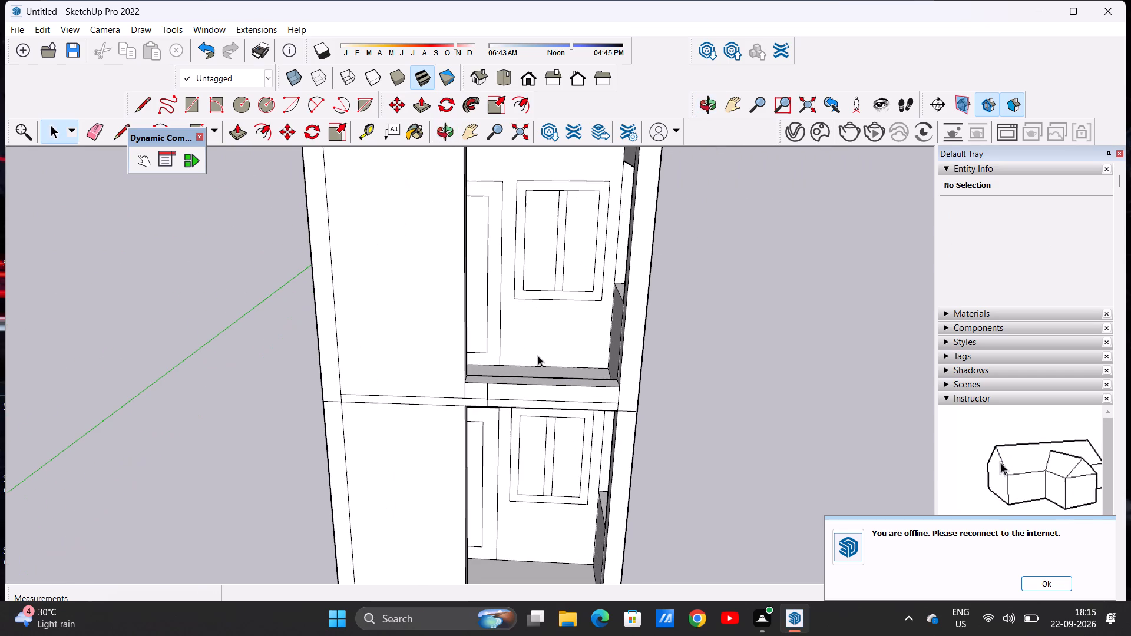
pyautogui.moveTo(525, 367); pyautogui.dragTo(538, 495, button='middle')
pyautogui.scroll(2, 520, 406)
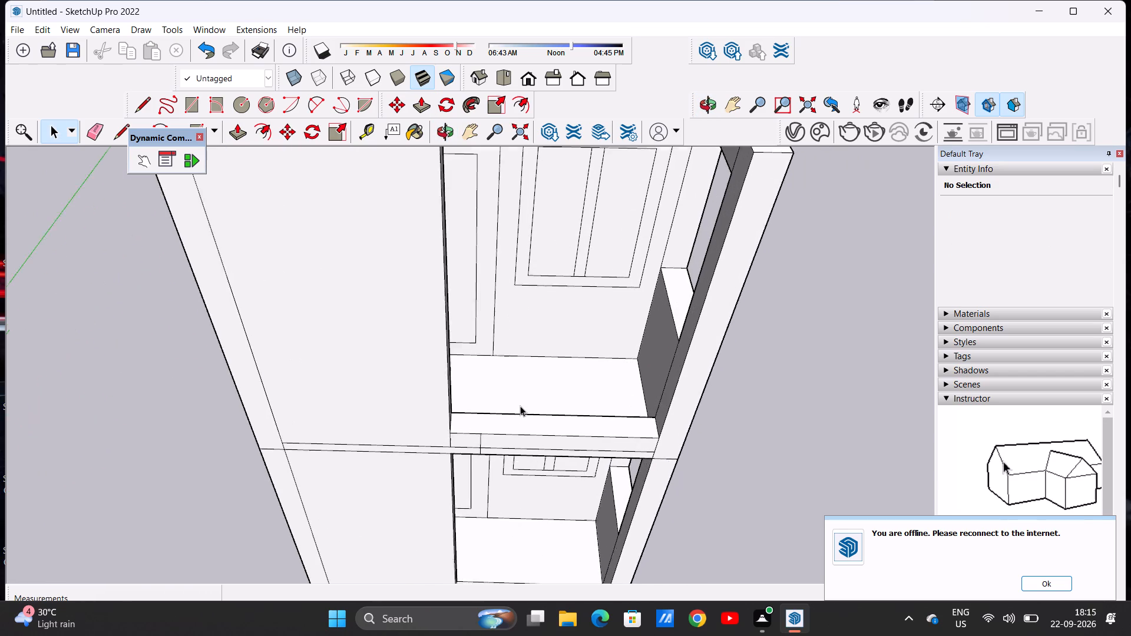
pyautogui.scroll(2, 520, 406)
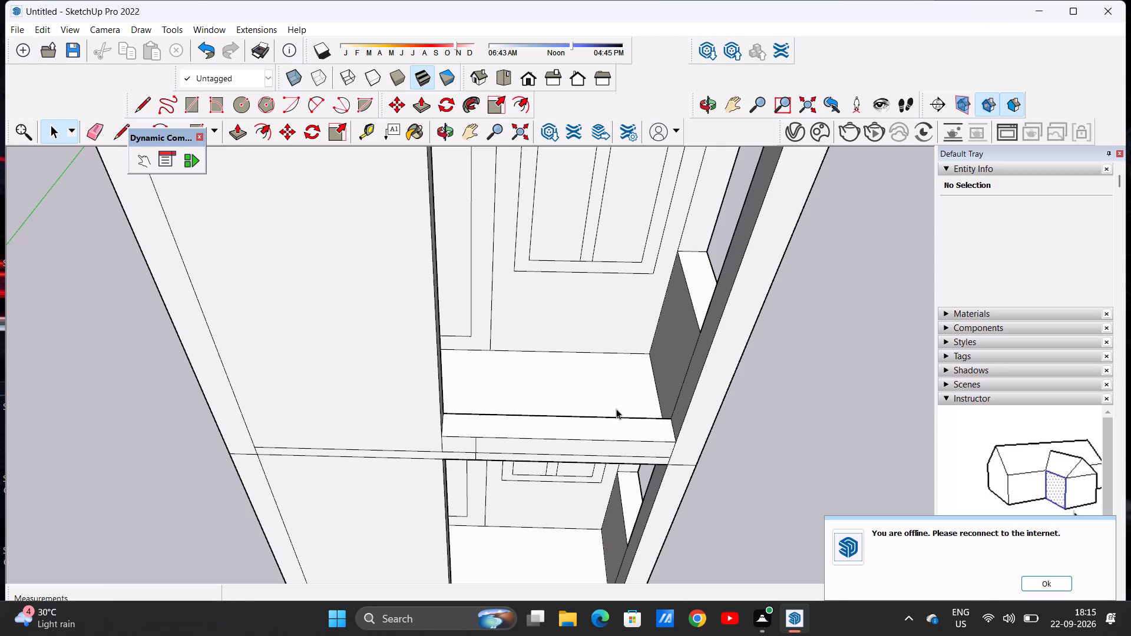
pyautogui.moveTo(593, 410); pyautogui.dragTo(583, 436, button='middle')
pyautogui.scroll(-9, 583, 436)
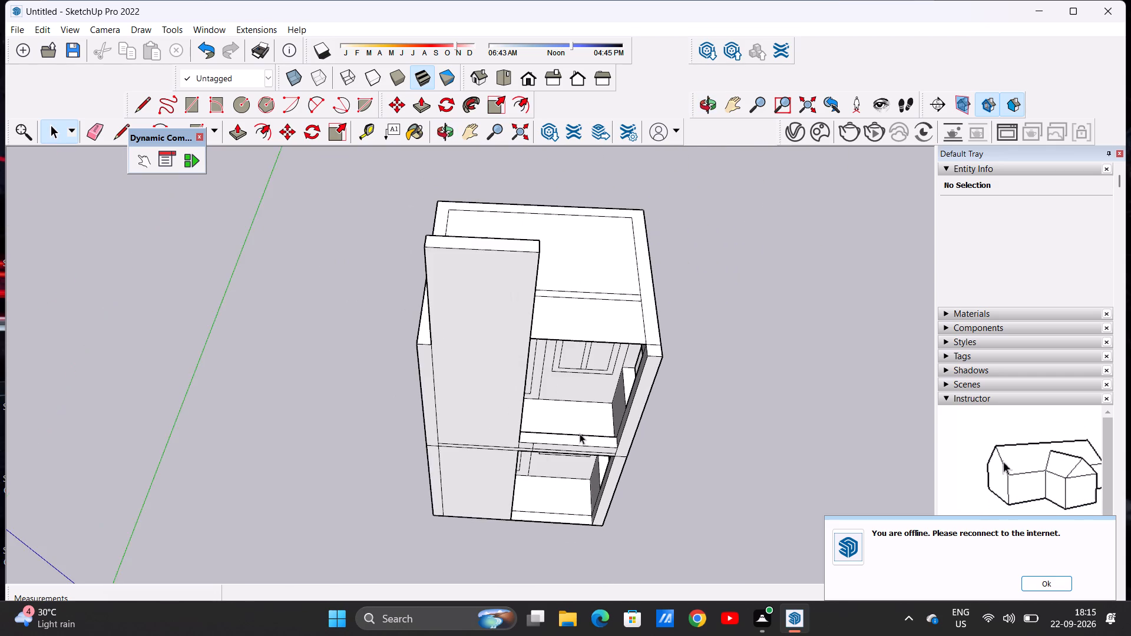
pyautogui.scroll(4, 600, 402)
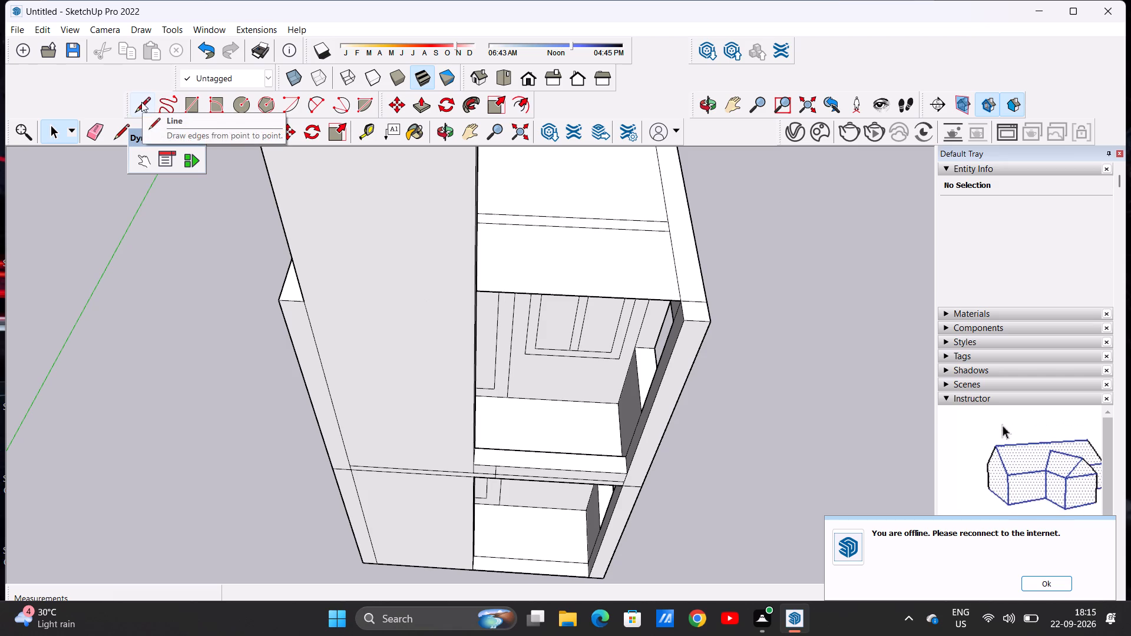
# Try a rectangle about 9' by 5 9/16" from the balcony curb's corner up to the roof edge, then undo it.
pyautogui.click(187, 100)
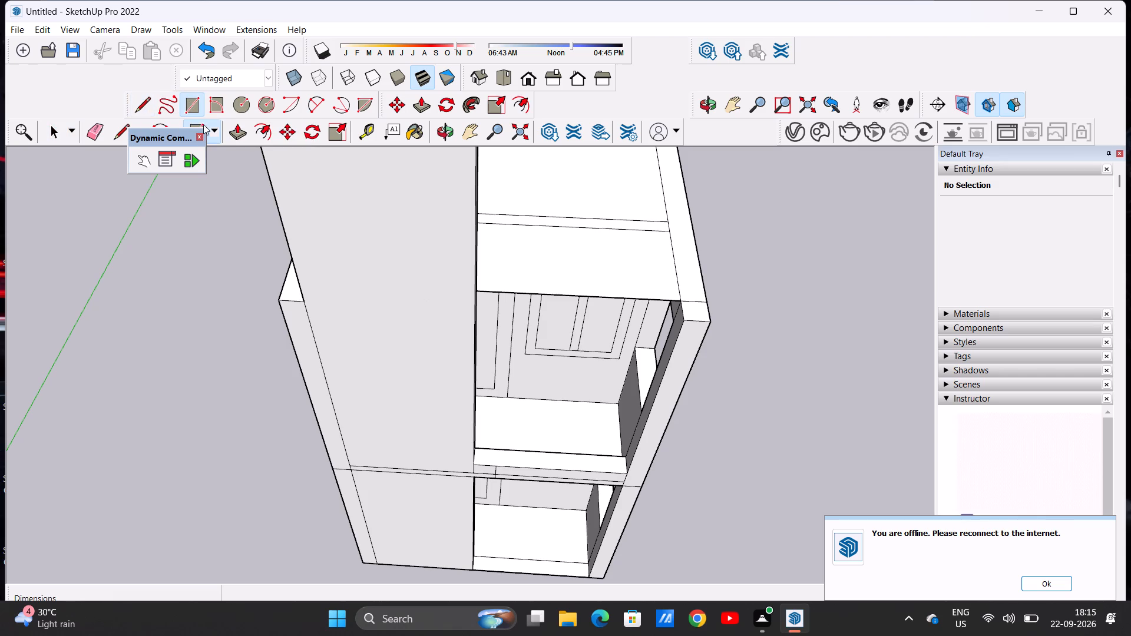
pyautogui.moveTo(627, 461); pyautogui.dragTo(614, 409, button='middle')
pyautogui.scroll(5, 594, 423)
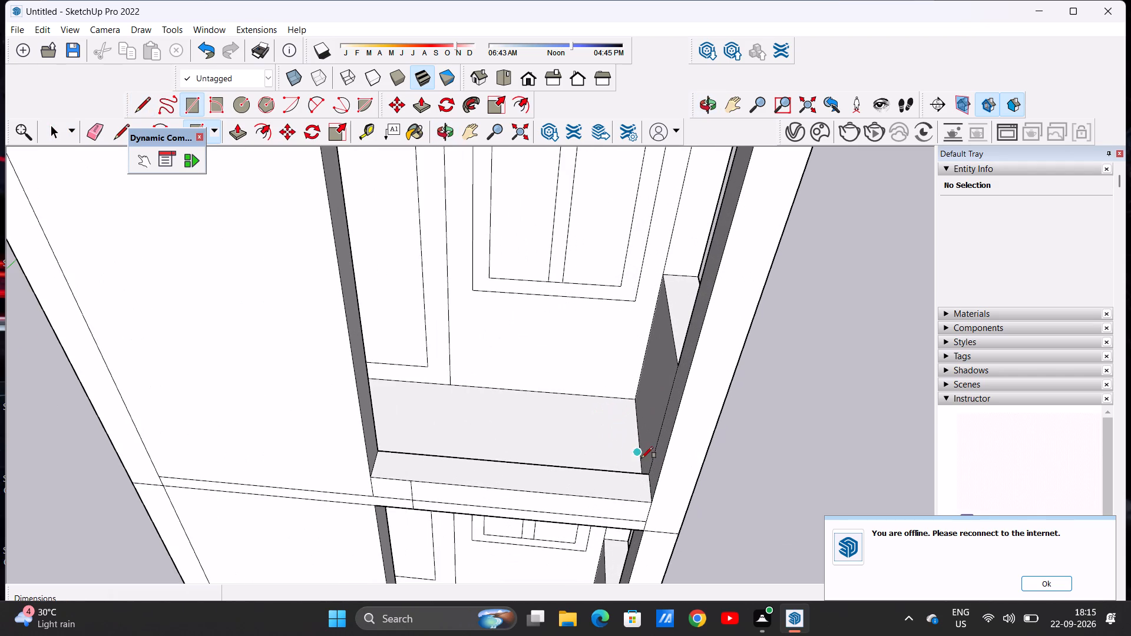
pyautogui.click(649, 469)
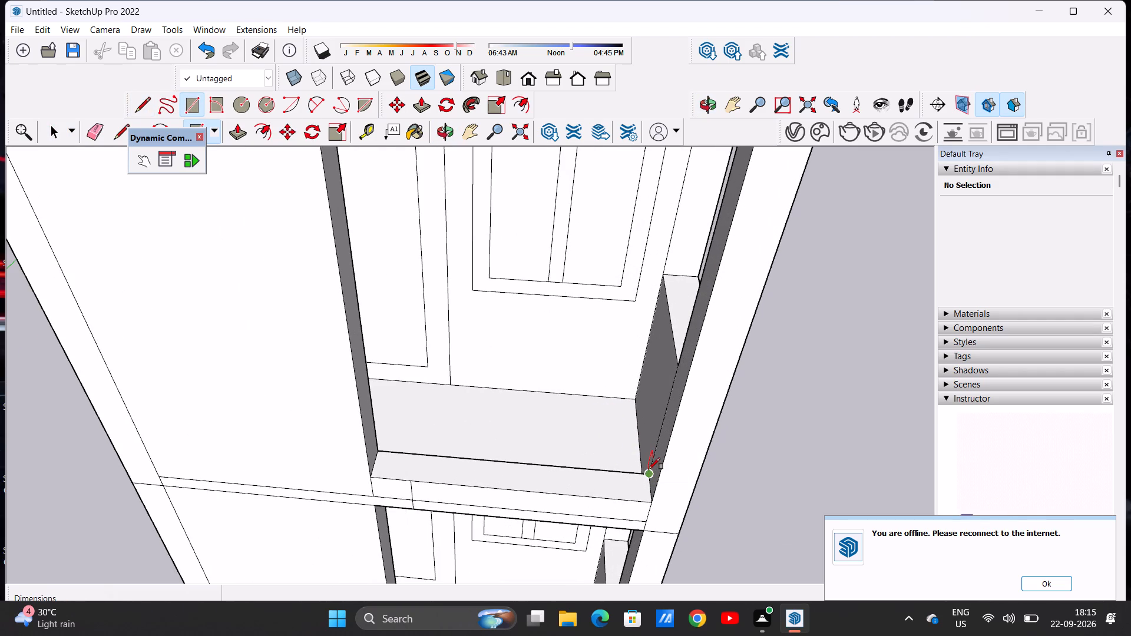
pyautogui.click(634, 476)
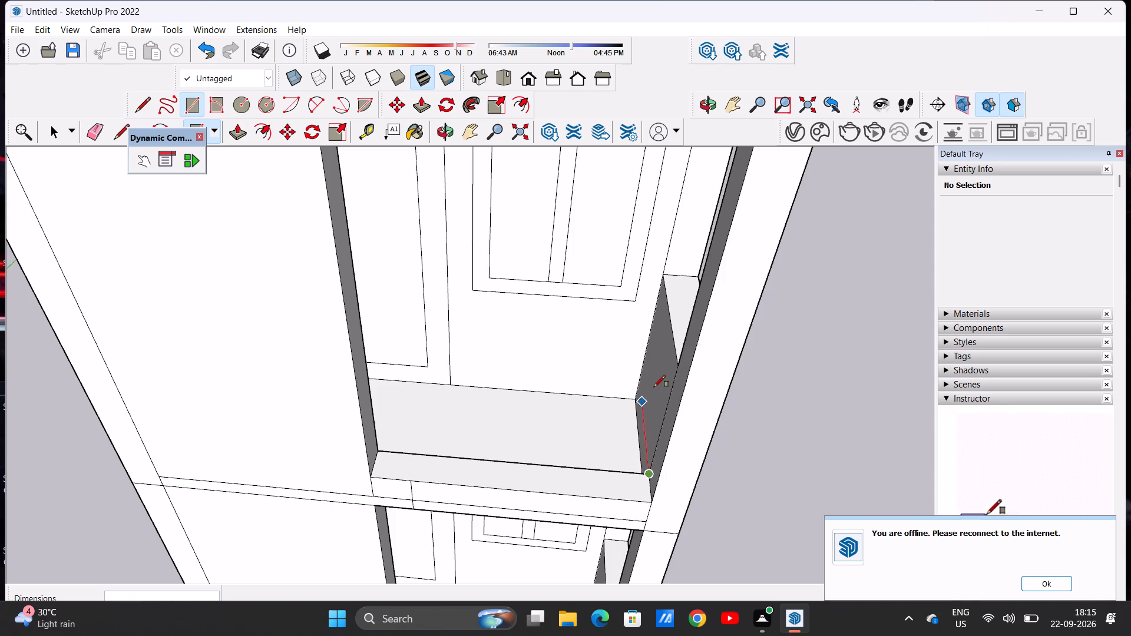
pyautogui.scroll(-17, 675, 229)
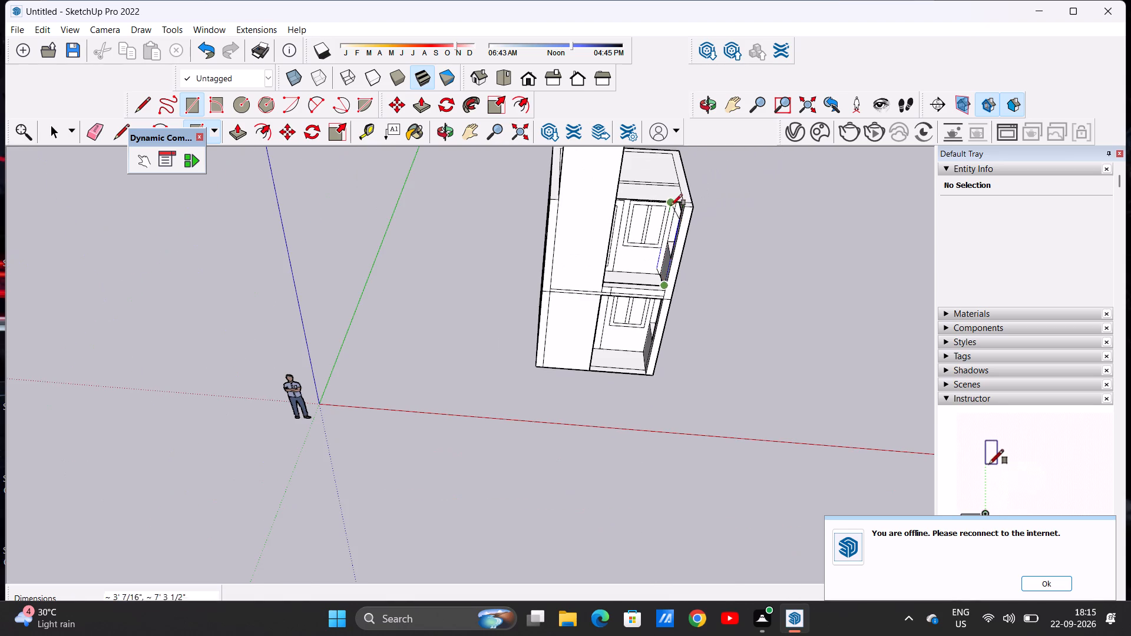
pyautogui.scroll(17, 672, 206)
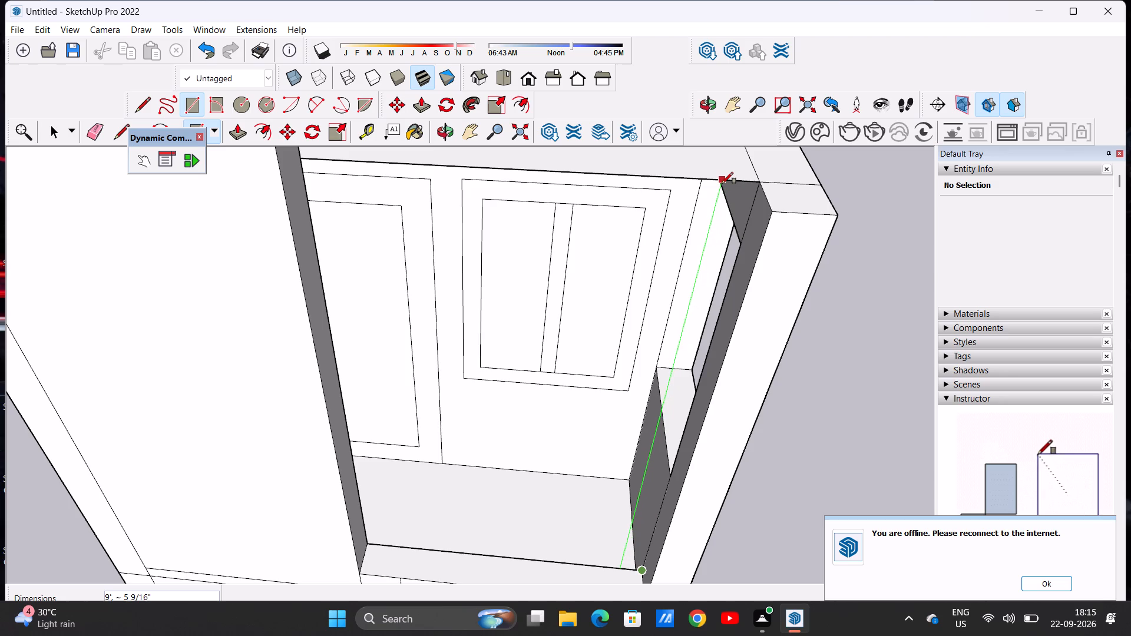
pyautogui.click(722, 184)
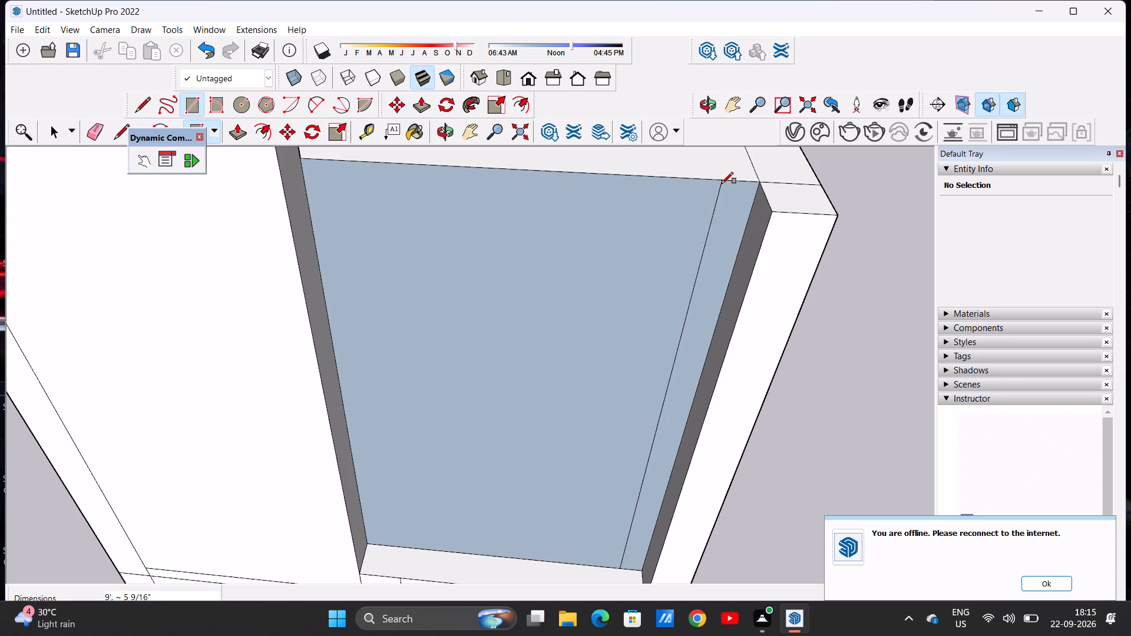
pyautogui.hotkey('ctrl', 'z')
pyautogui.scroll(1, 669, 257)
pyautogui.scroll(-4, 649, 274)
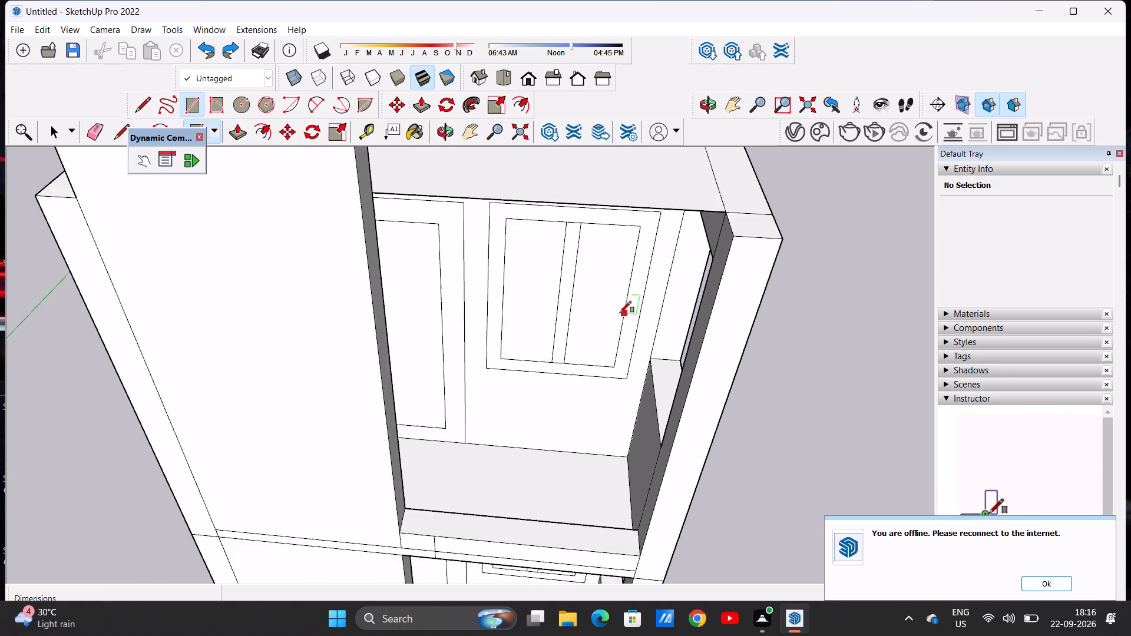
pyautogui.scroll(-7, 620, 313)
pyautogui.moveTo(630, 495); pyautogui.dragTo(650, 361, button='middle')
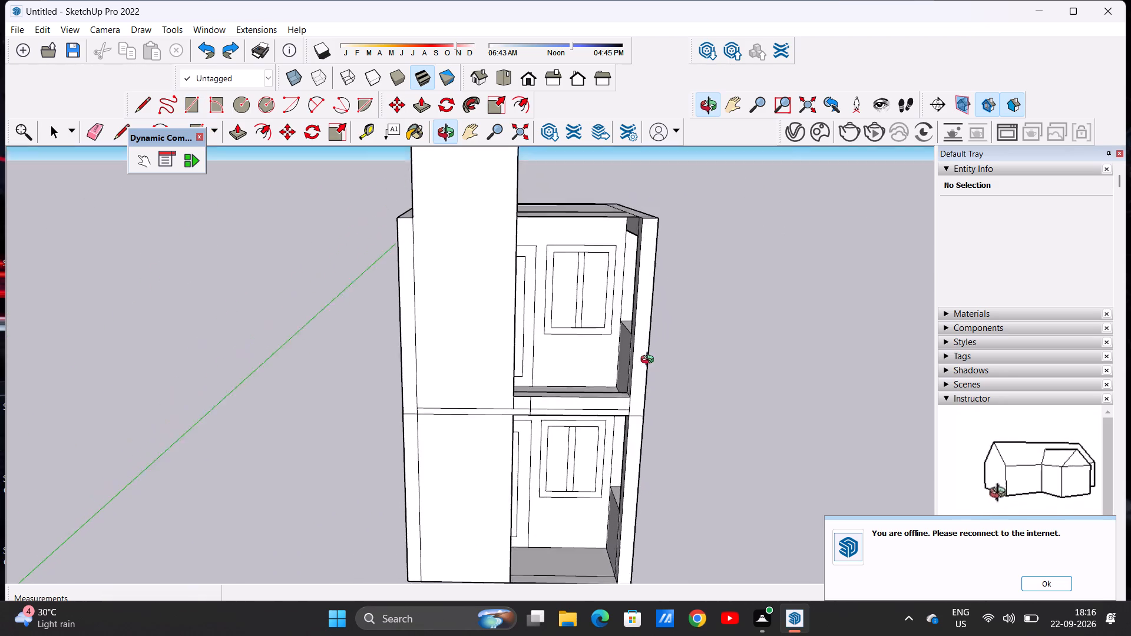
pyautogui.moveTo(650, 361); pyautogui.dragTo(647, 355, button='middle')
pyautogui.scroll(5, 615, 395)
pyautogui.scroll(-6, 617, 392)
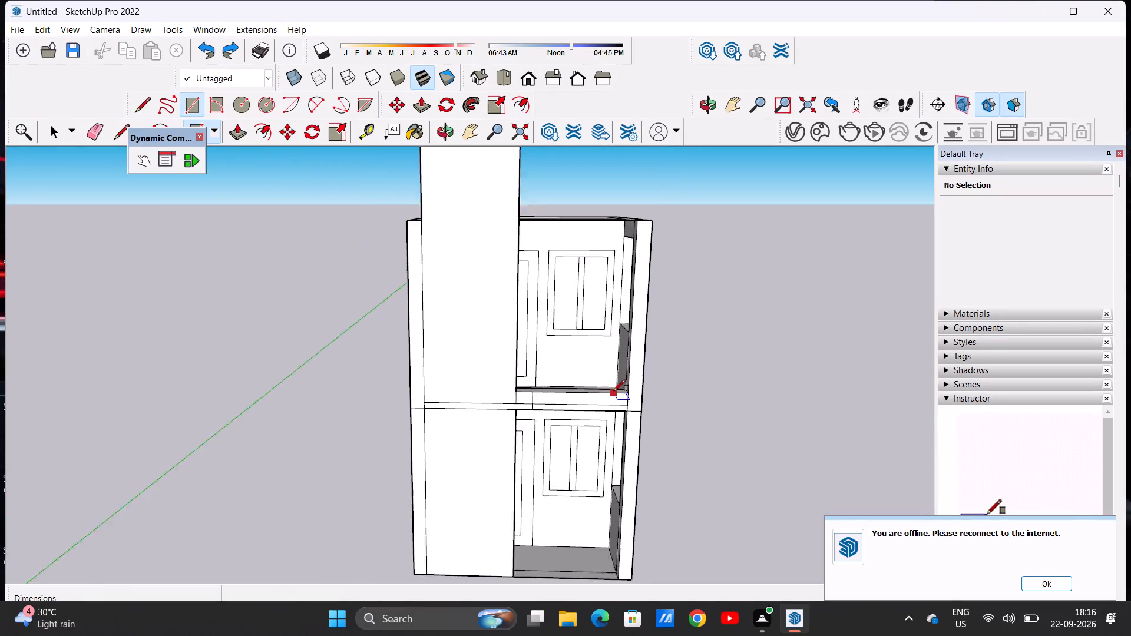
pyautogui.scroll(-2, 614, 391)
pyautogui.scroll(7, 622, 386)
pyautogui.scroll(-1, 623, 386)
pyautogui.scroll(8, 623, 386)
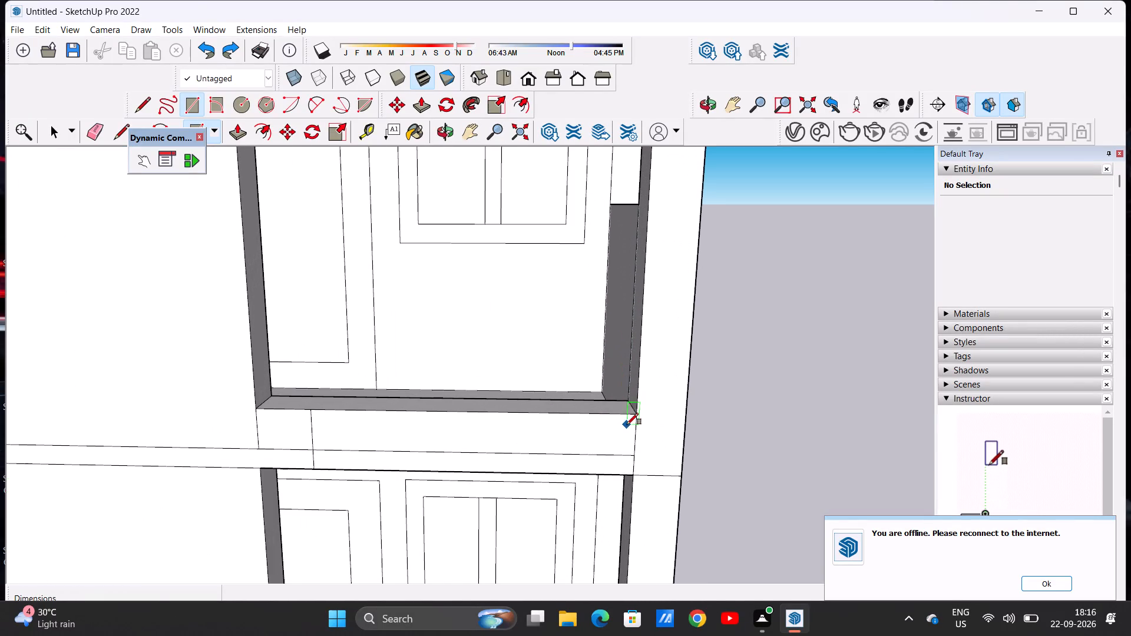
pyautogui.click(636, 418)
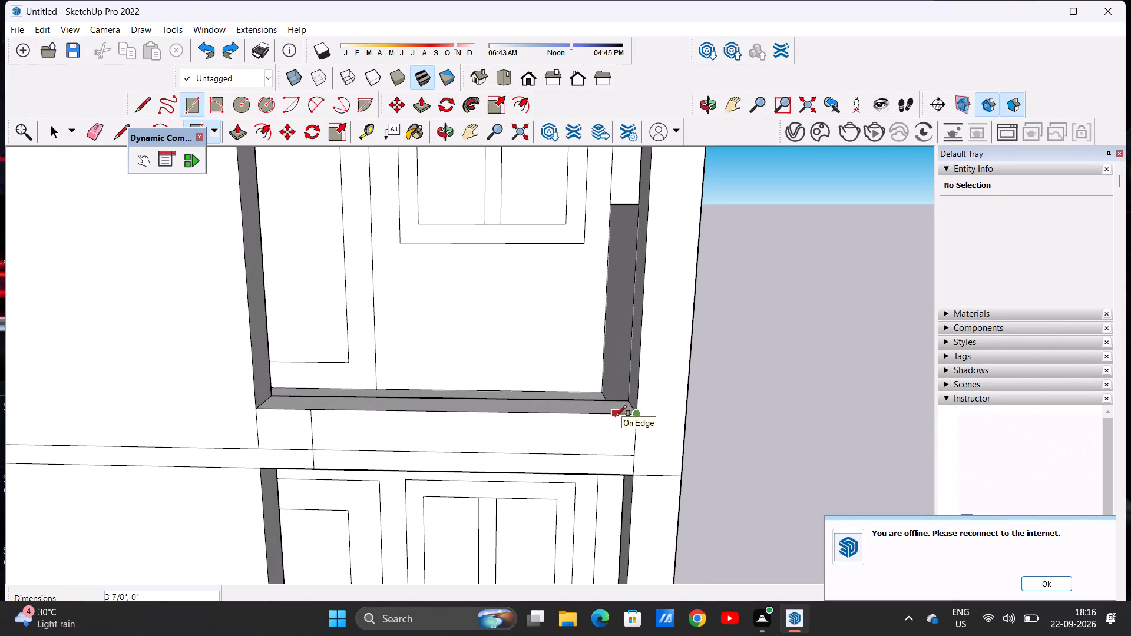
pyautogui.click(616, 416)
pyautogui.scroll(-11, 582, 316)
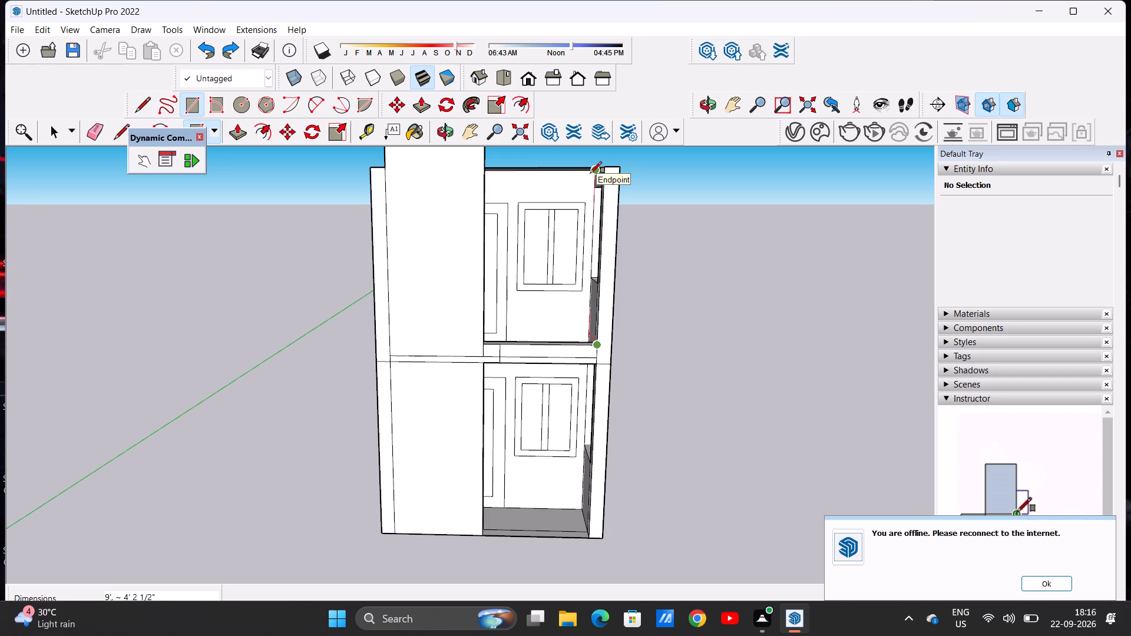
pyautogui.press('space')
# Push/Pull the border strip around the roof up about 4' 1 13/16" to form a parapet wall.
pyautogui.scroll(-2, 601, 262)
pyautogui.moveTo(674, 257); pyautogui.dragTo(637, 275, button='middle')
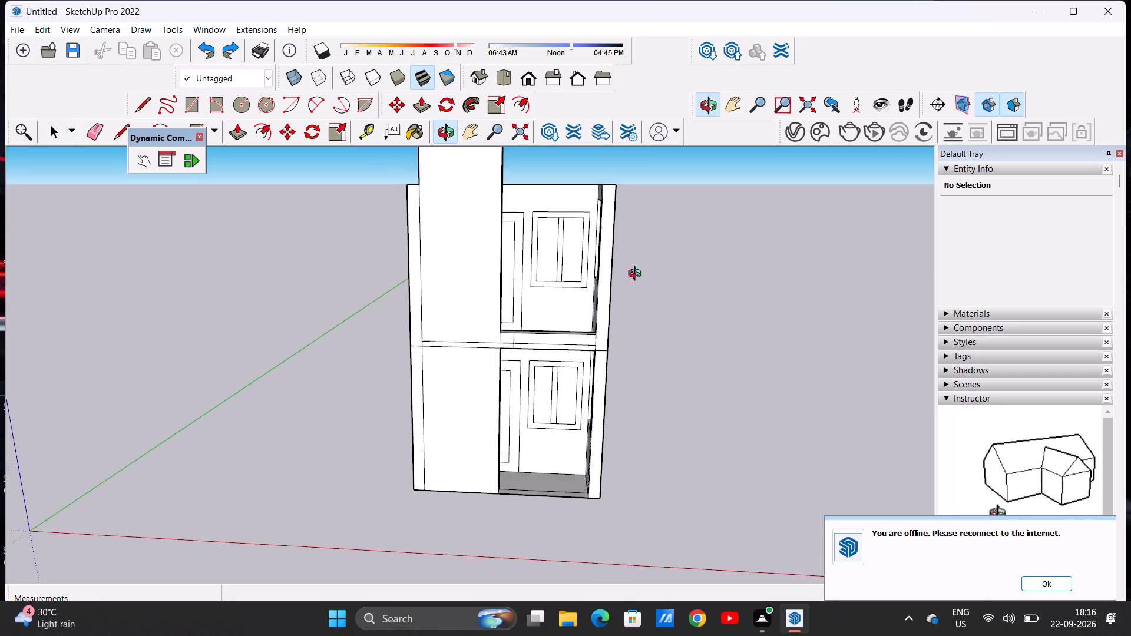
pyautogui.moveTo(637, 275); pyautogui.dragTo(385, 438, button='middle')
pyautogui.scroll(-3, 406, 419)
pyautogui.scroll(4, 514, 307)
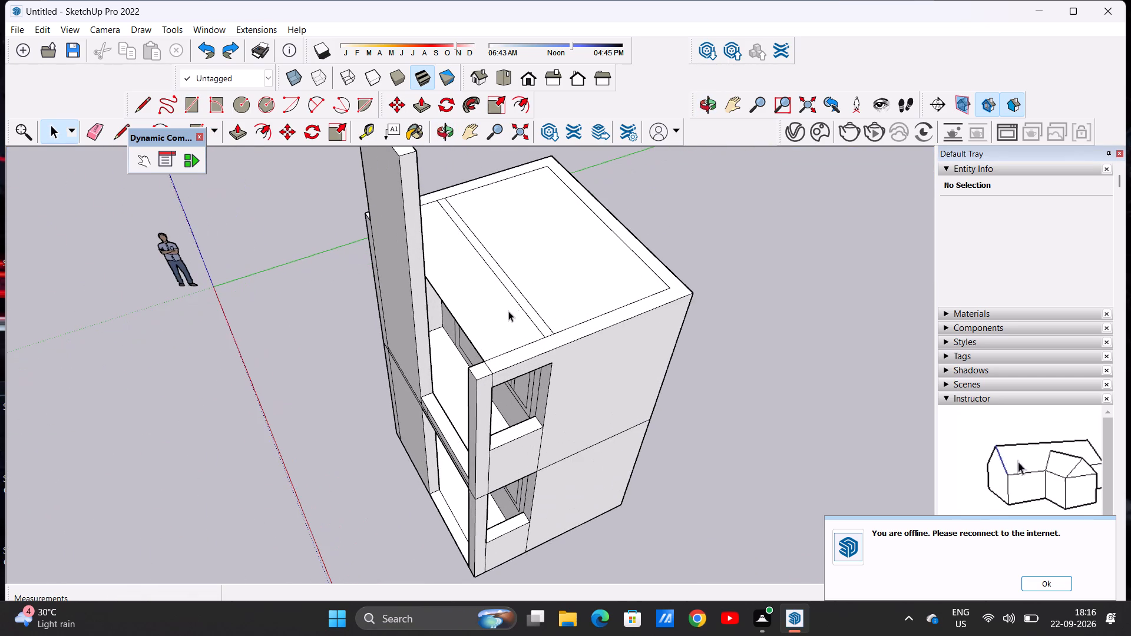
pyautogui.scroll(2, 532, 292)
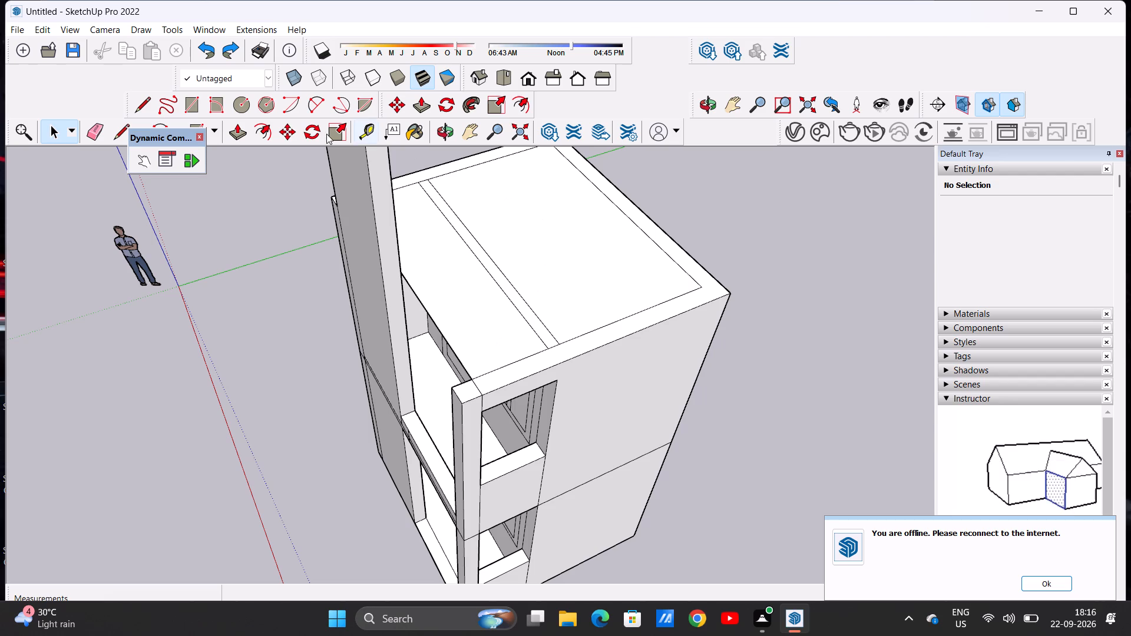
pyautogui.click(237, 135)
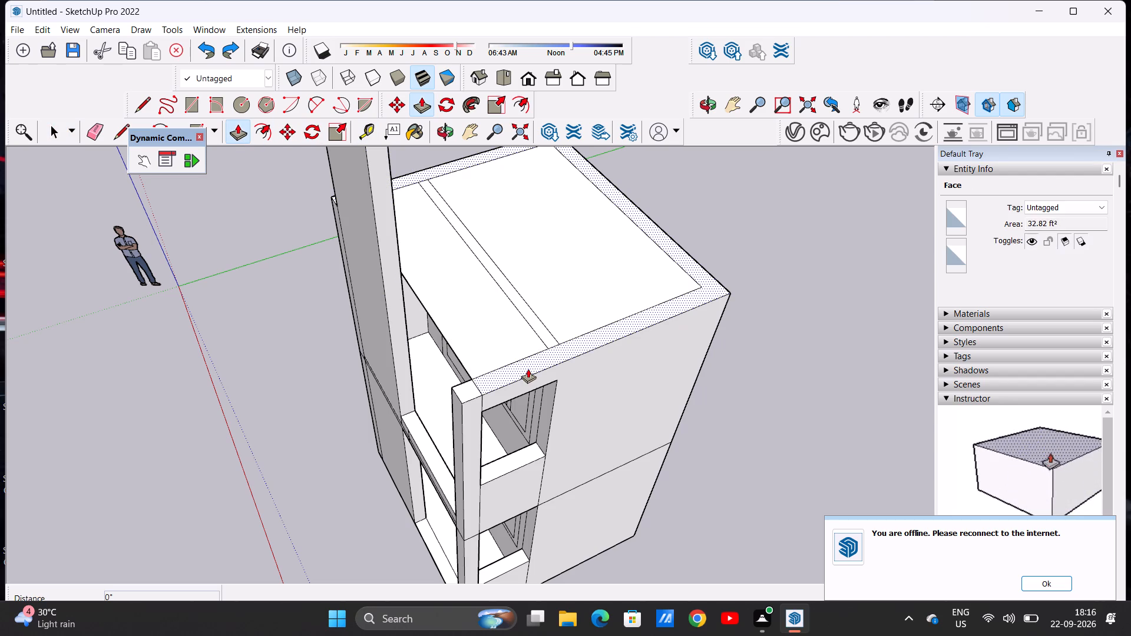
pyautogui.click(521, 360)
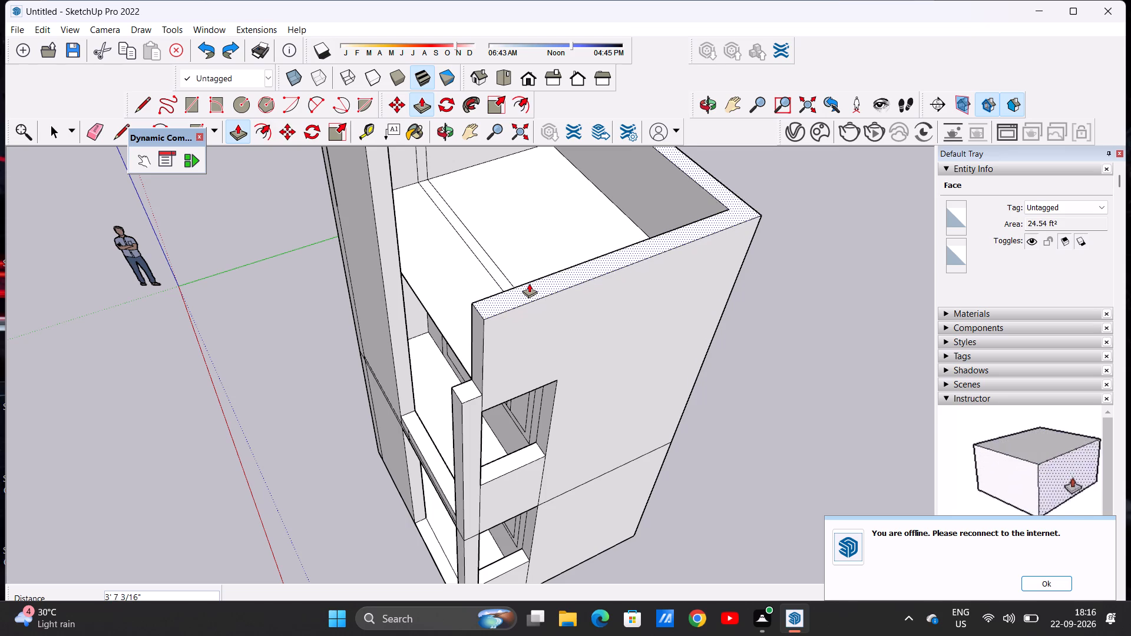
pyautogui.click(531, 270)
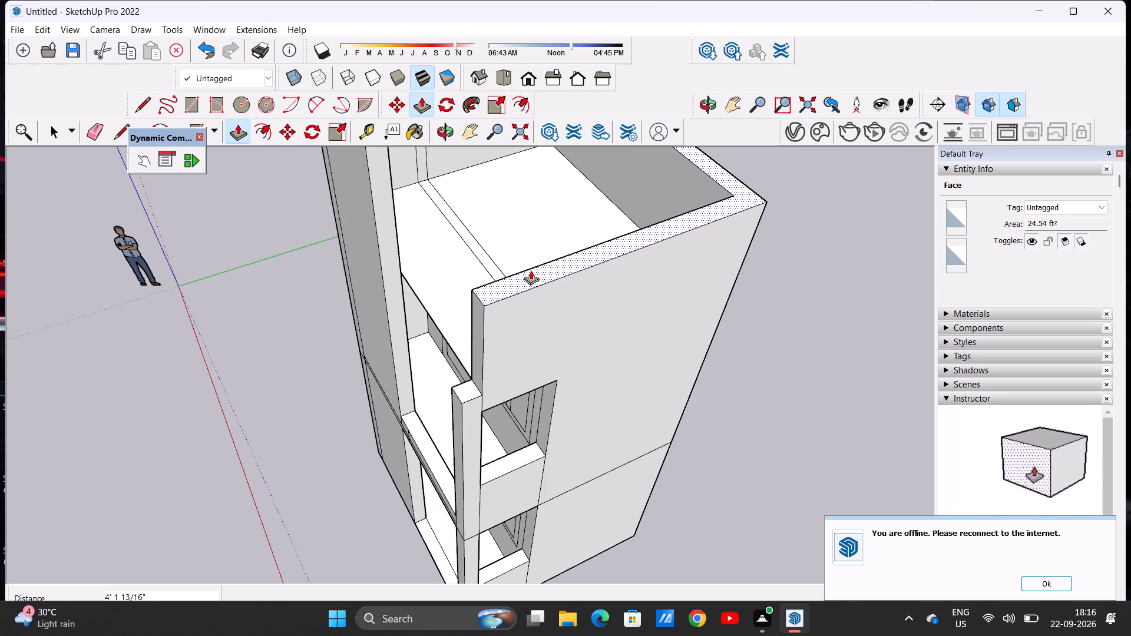
pyautogui.press('space')
# Examine the roof parapet and the overall front facade of the house.
pyautogui.moveTo(504, 382); pyautogui.dragTo(615, 260, button='middle')
pyautogui.scroll(-5, 601, 316)
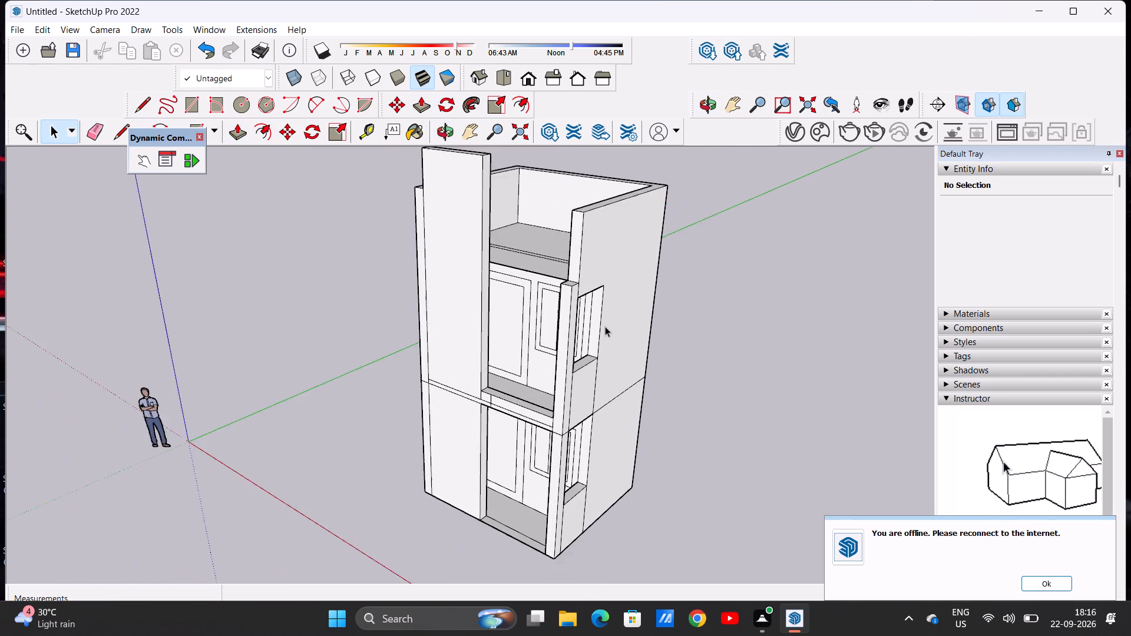
pyautogui.scroll(-5, 605, 326)
pyautogui.moveTo(577, 286); pyautogui.dragTo(678, 241, button='middle')
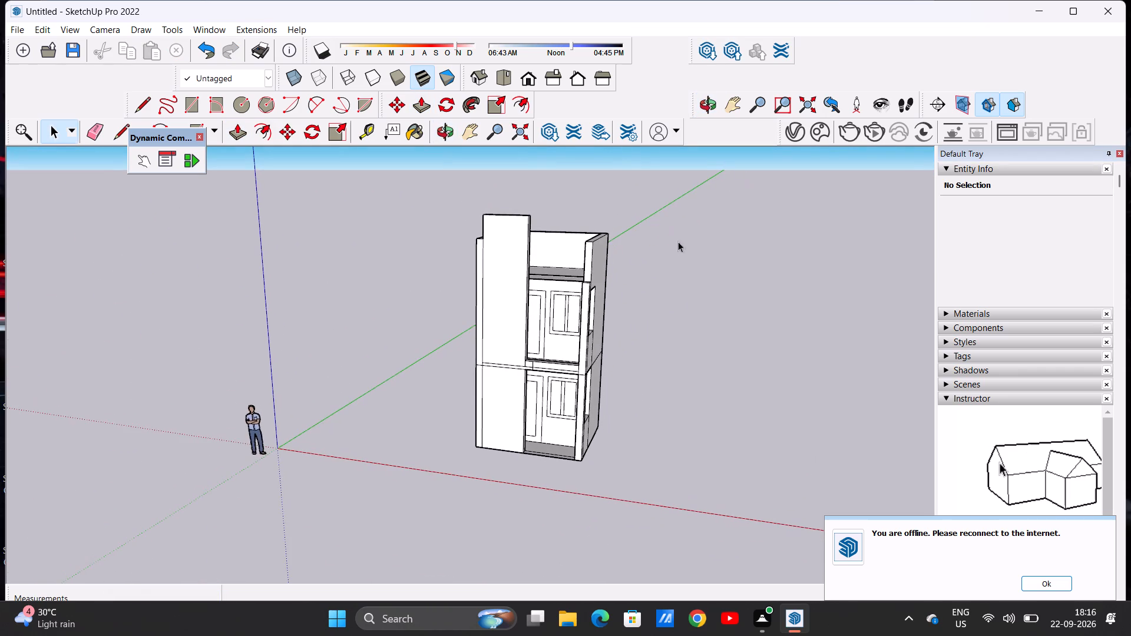
pyautogui.scroll(2, 568, 250)
pyautogui.moveTo(543, 270); pyautogui.dragTo(565, 243, button='middle')
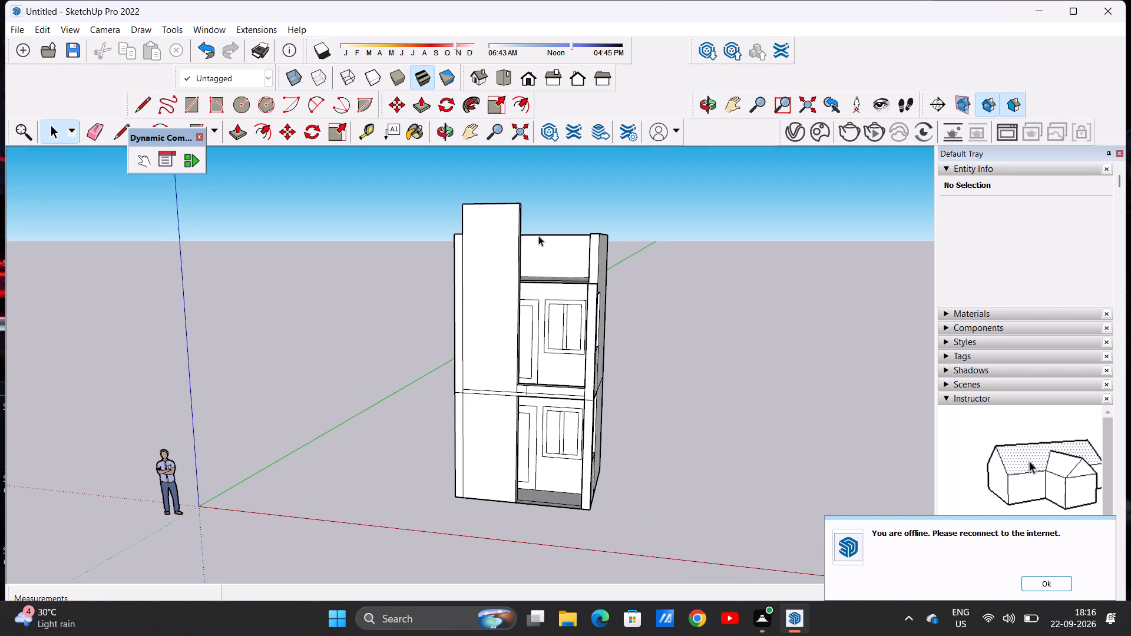
# Examine the roof parapet, the tall front panel and the upper balcony's open front corner from above and the side.
pyautogui.scroll(1, 534, 242)
pyautogui.moveTo(534, 242); pyautogui.dragTo(547, 277, button='middle')
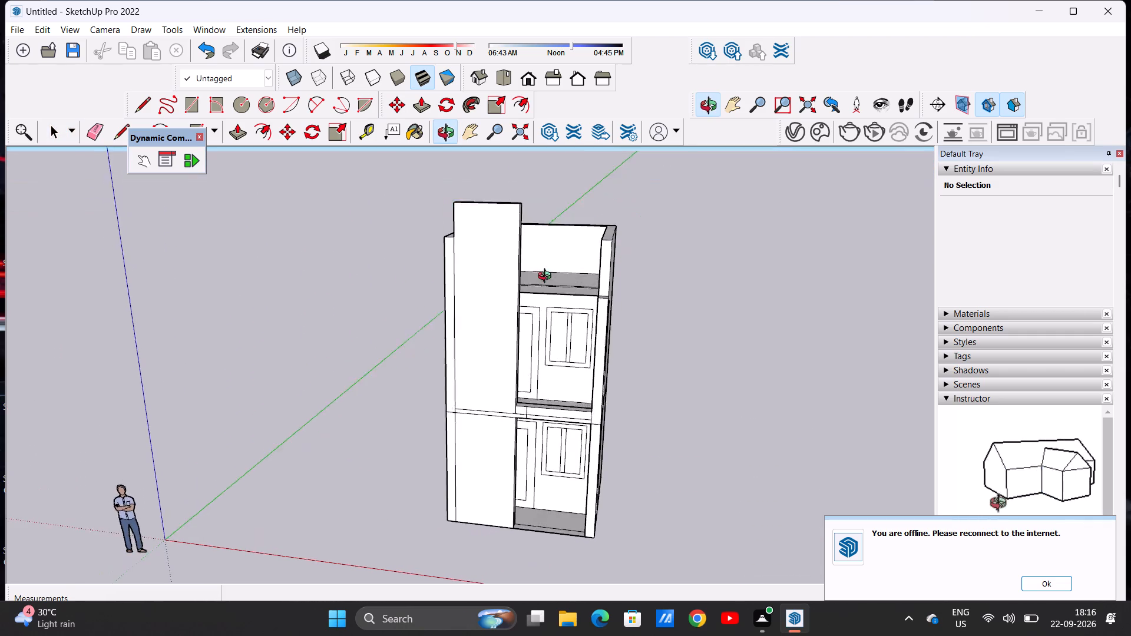
pyautogui.moveTo(547, 277); pyautogui.dragTo(555, 322, button='middle')
pyautogui.scroll(8, 576, 275)
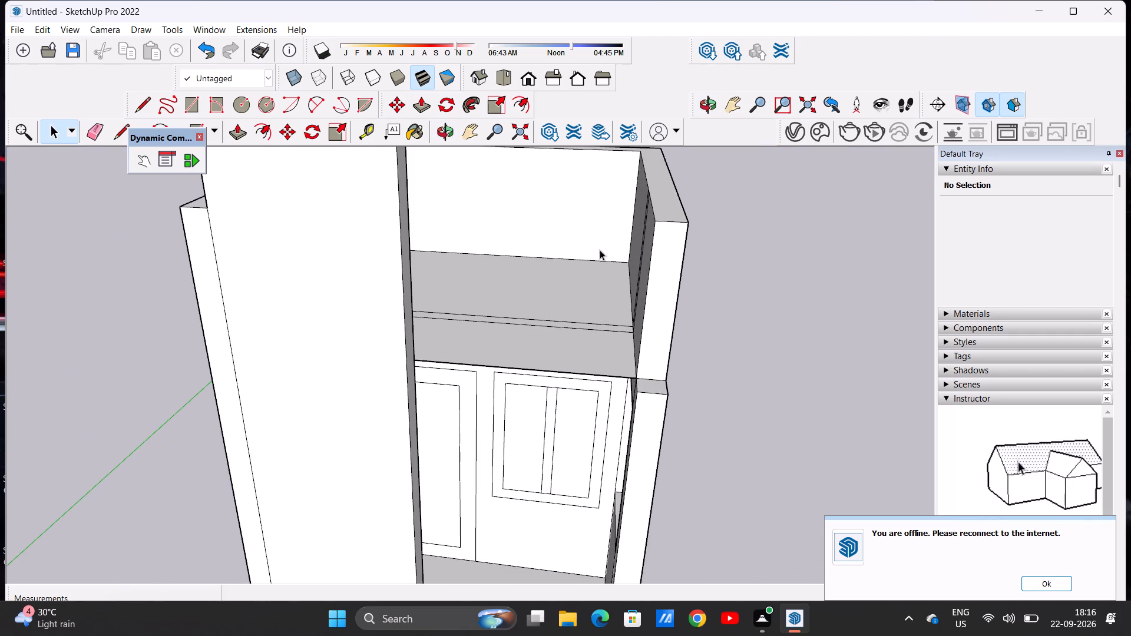
pyautogui.scroll(2, 627, 246)
pyautogui.scroll(-11, 626, 246)
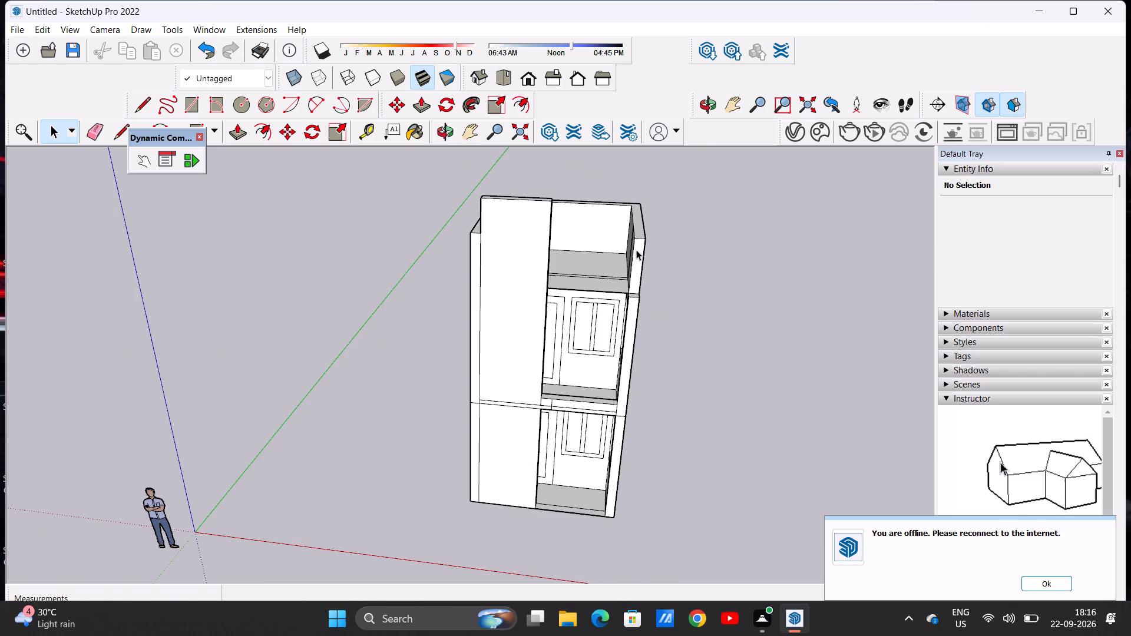
pyautogui.scroll(6, 640, 235)
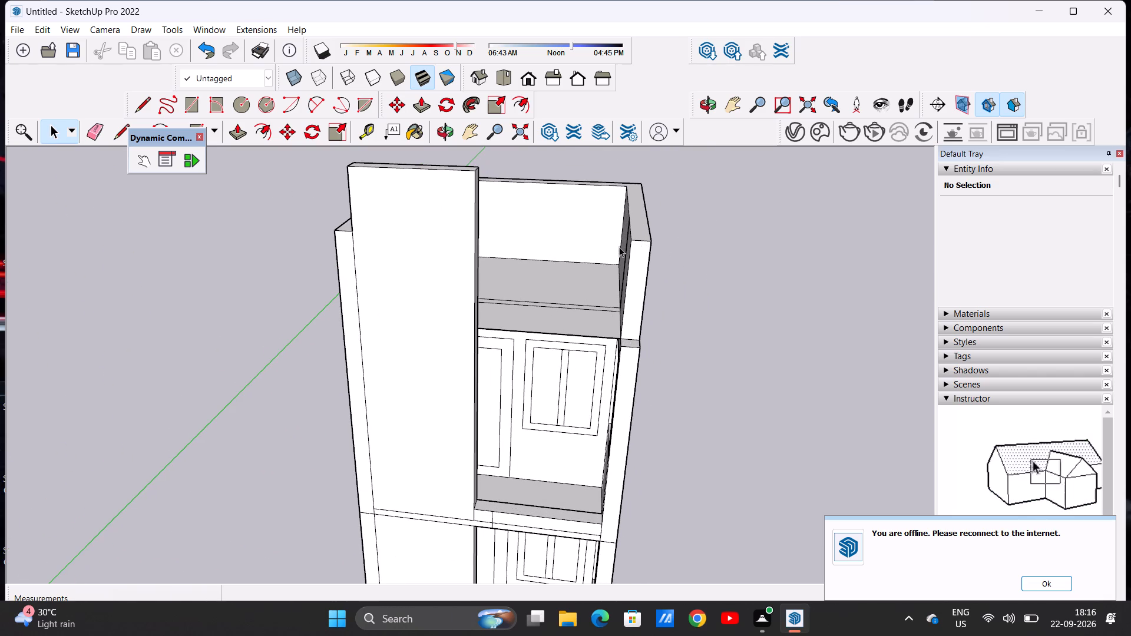
pyautogui.moveTo(607, 246); pyautogui.dragTo(700, 252, button='middle')
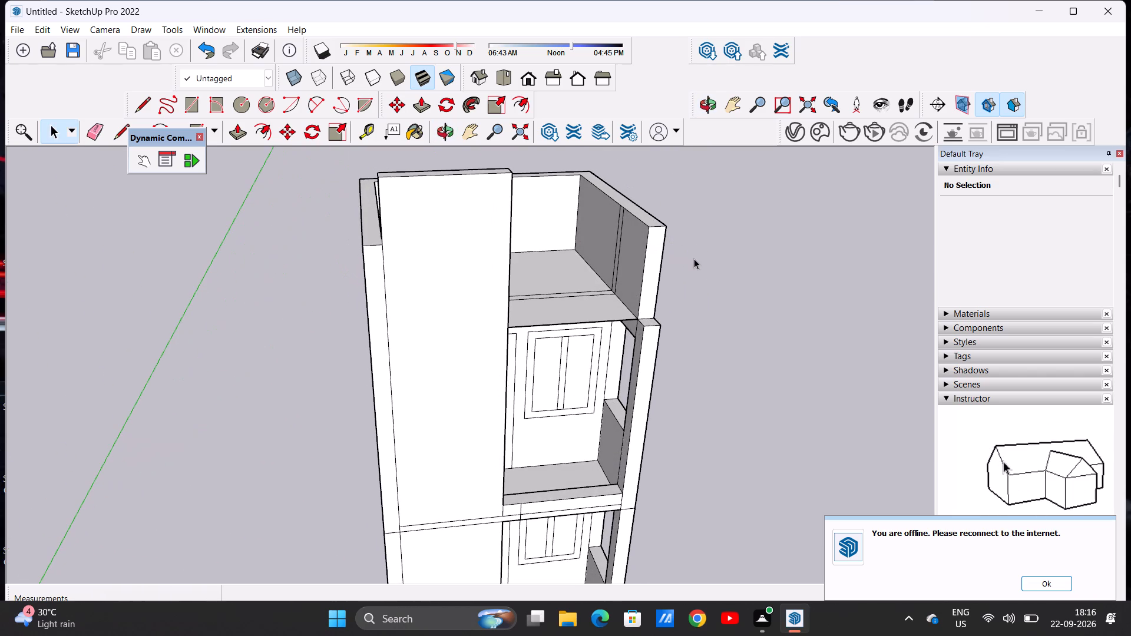
pyautogui.moveTo(694, 259); pyautogui.dragTo(691, 315, button='middle')
pyautogui.moveTo(685, 317); pyautogui.dragTo(577, 418, button='middle')
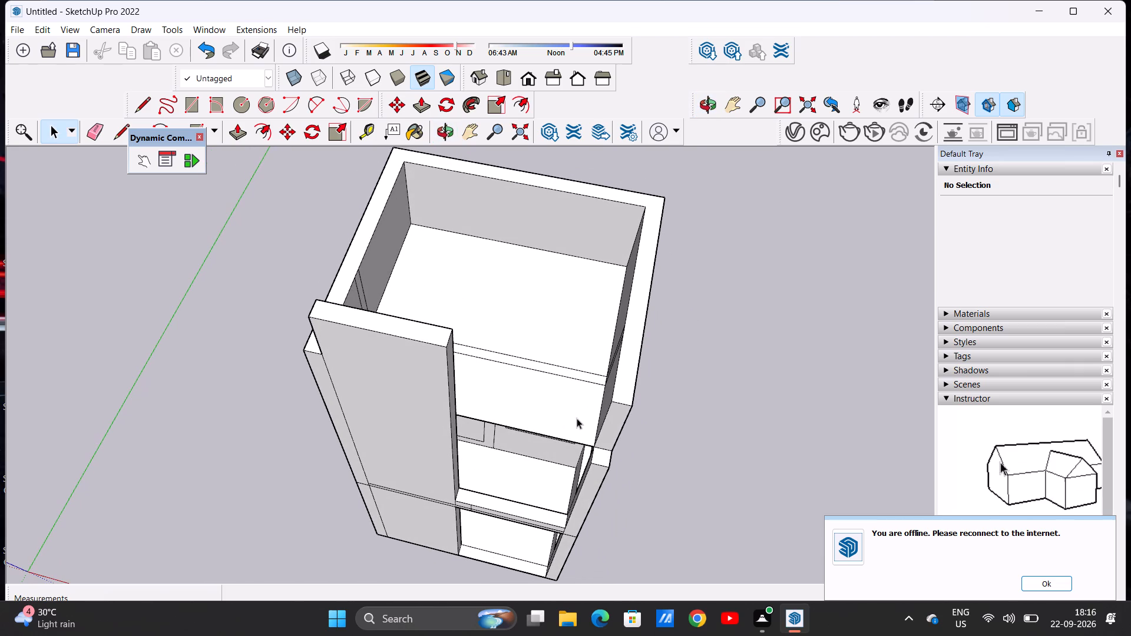
pyautogui.scroll(2, 534, 400)
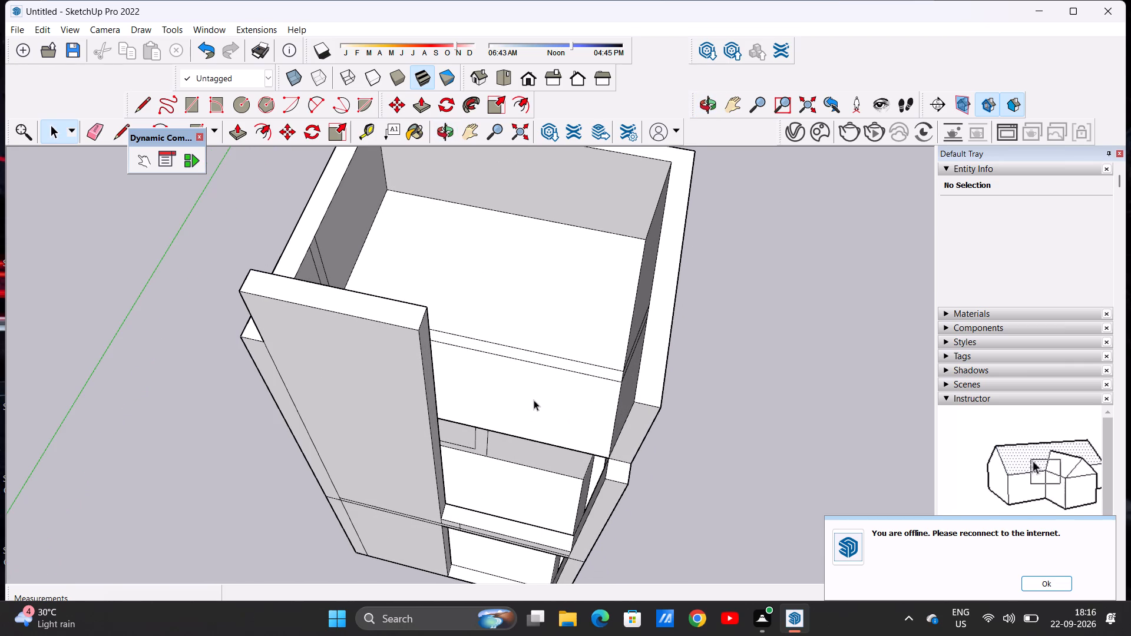
pyautogui.moveTo(553, 422); pyautogui.dragTo(570, 260, button='middle')
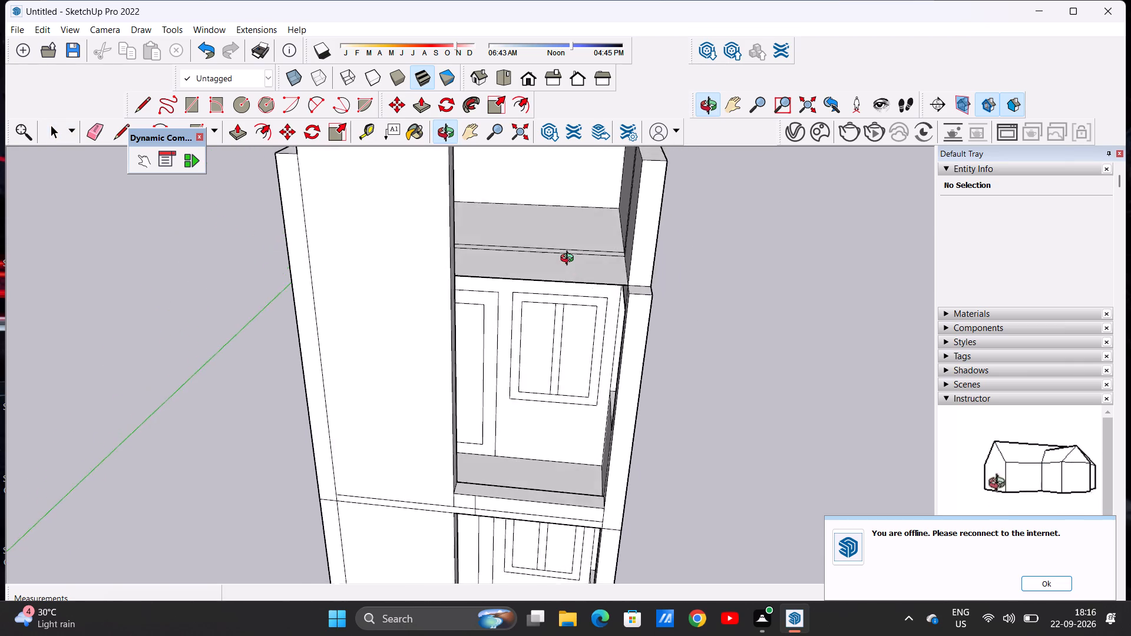
pyautogui.moveTo(570, 260); pyautogui.dragTo(371, 323, button='middle')
pyautogui.scroll(3, 401, 344)
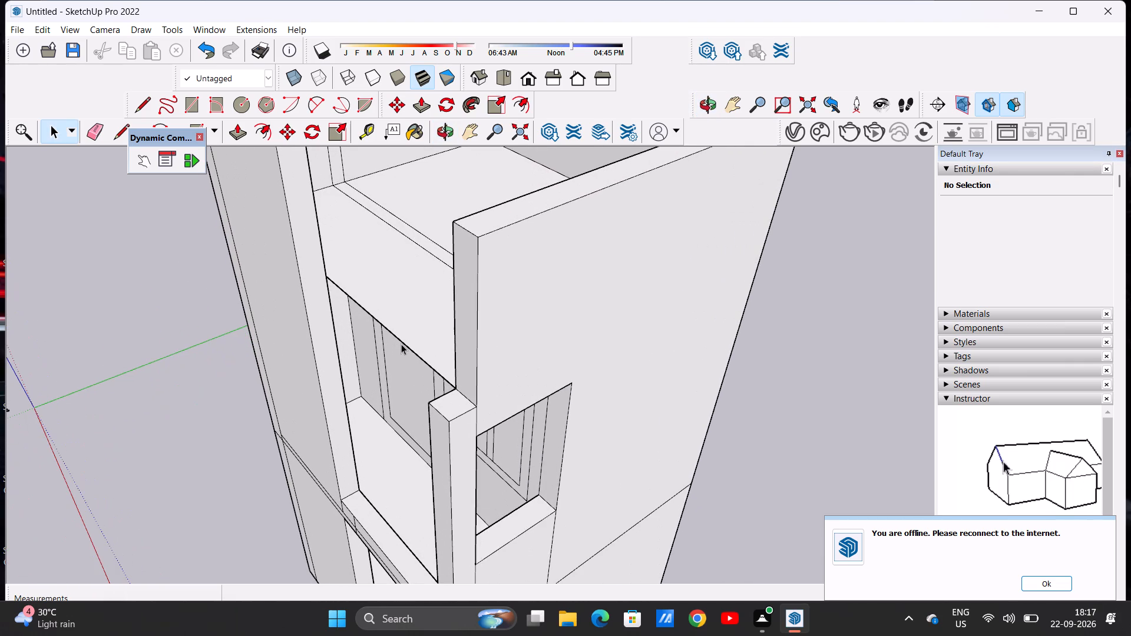
pyautogui.moveTo(387, 363); pyautogui.dragTo(663, 298, button='middle')
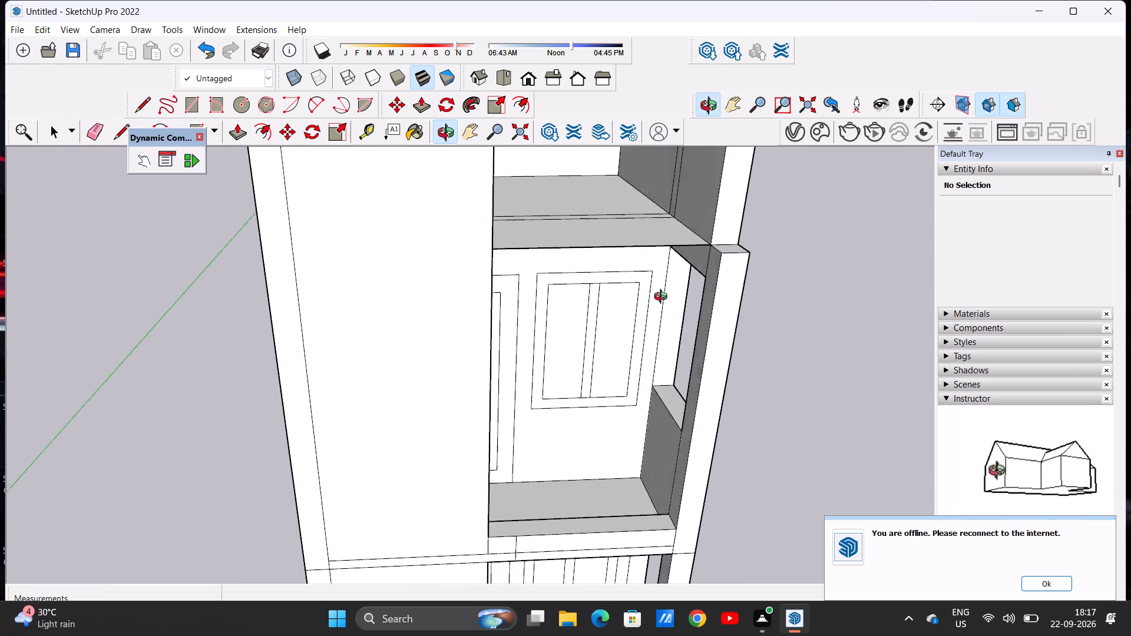
pyautogui.moveTo(663, 298); pyautogui.dragTo(702, 330, button='middle')
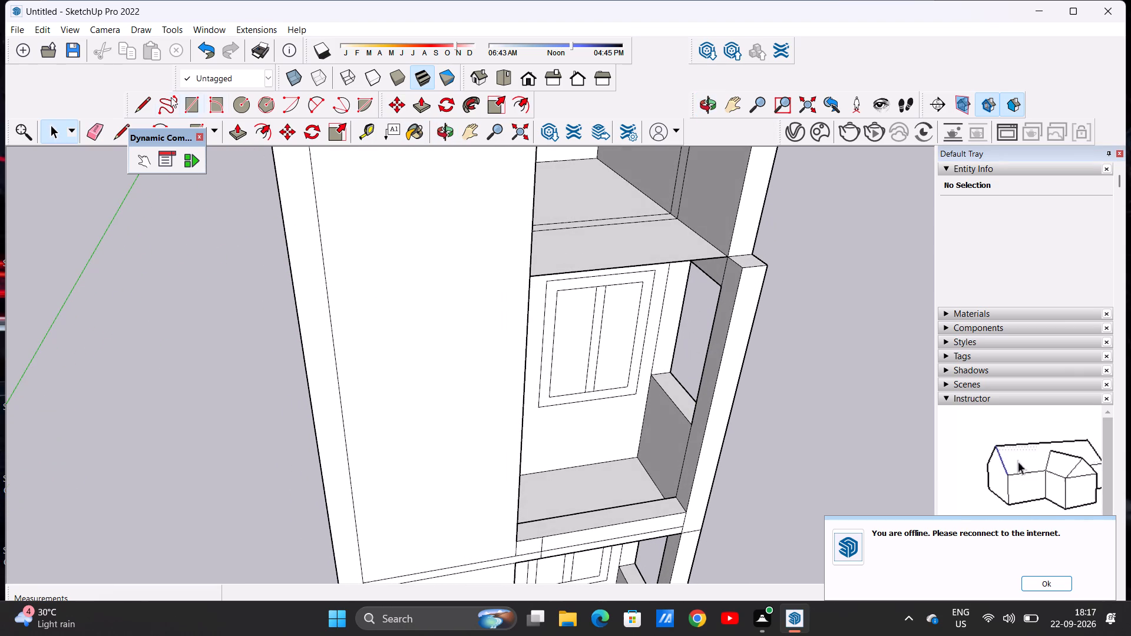
# Draw a line across the inner face of the upper balcony's corner column, just below its top, splitting off a small top face.
pyautogui.click(134, 110)
pyautogui.scroll(8, 770, 303)
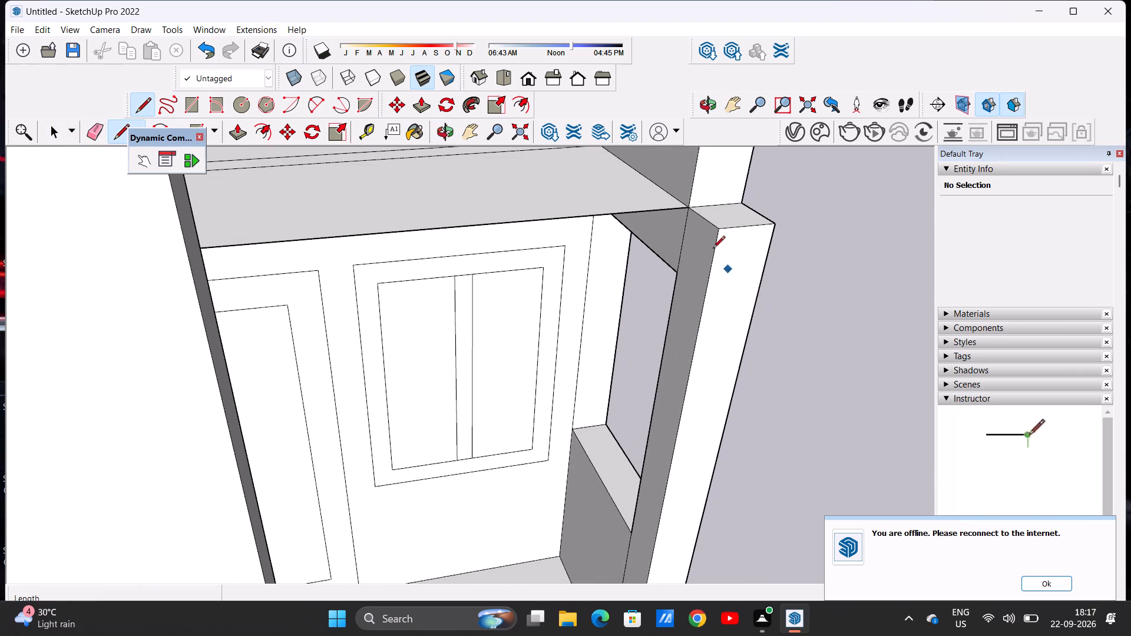
pyautogui.click(682, 222)
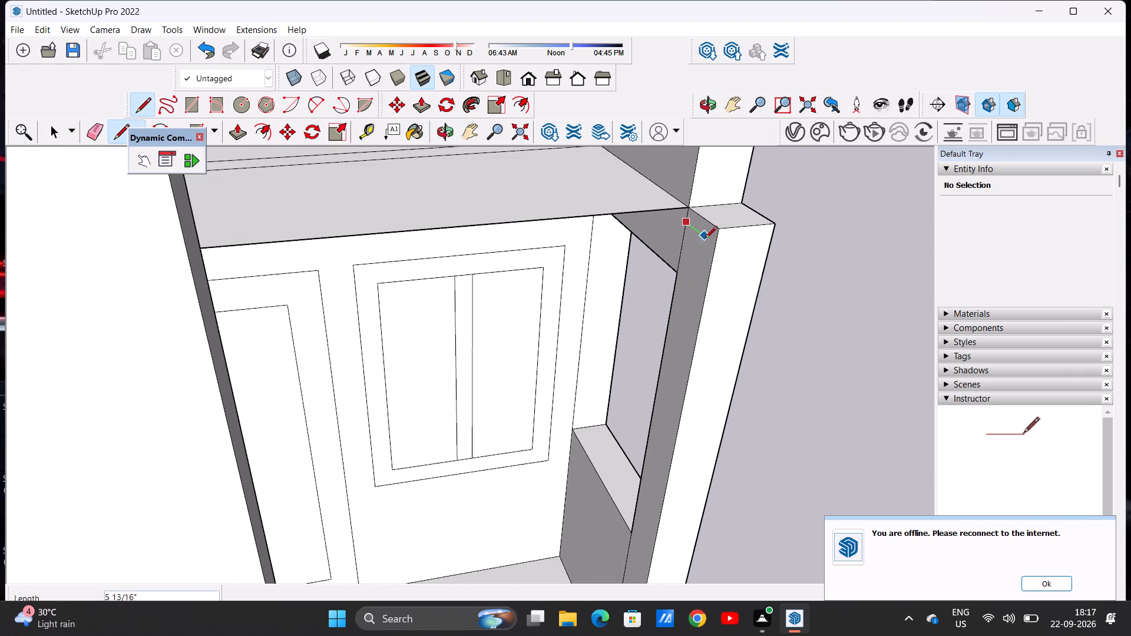
pyautogui.click(710, 249)
pyautogui.moveTo(650, 259); pyautogui.dragTo(563, 297, button='middle')
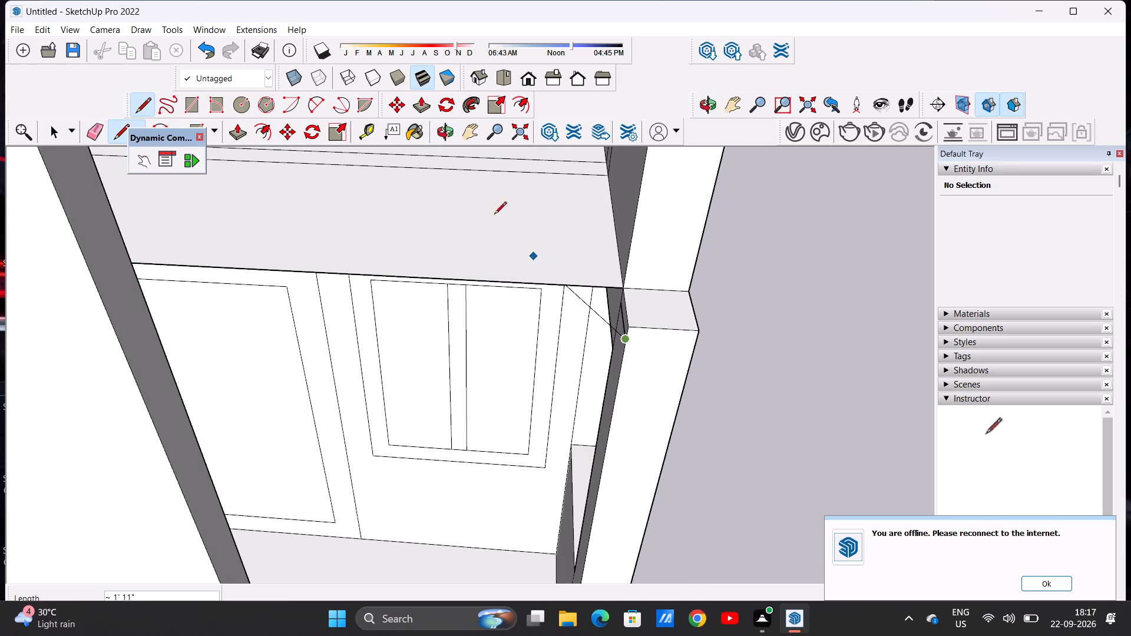
pyautogui.click(237, 134)
pyautogui.moveTo(338, 265); pyautogui.dragTo(367, 277, button='middle')
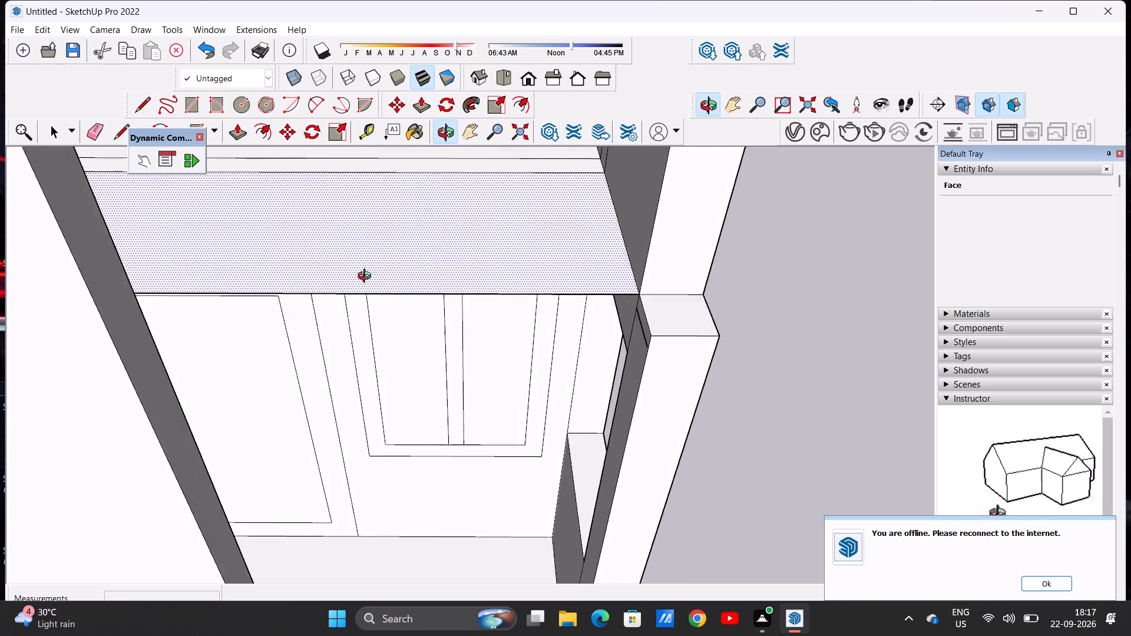
pyautogui.moveTo(367, 277); pyautogui.dragTo(467, 262, button='middle')
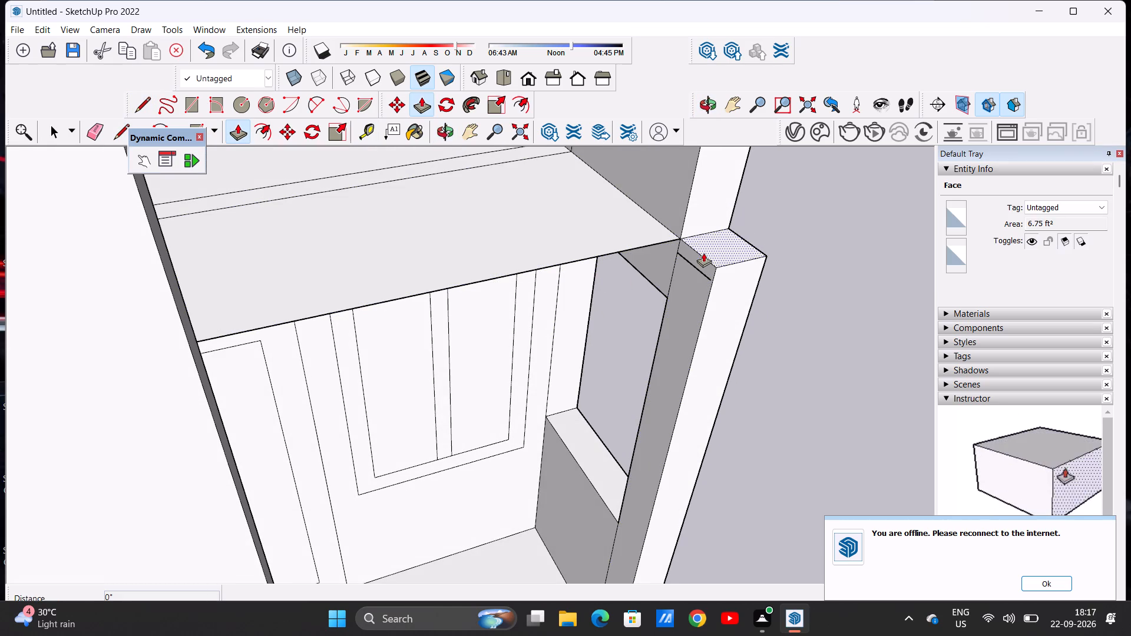
pyautogui.scroll(15, 705, 261)
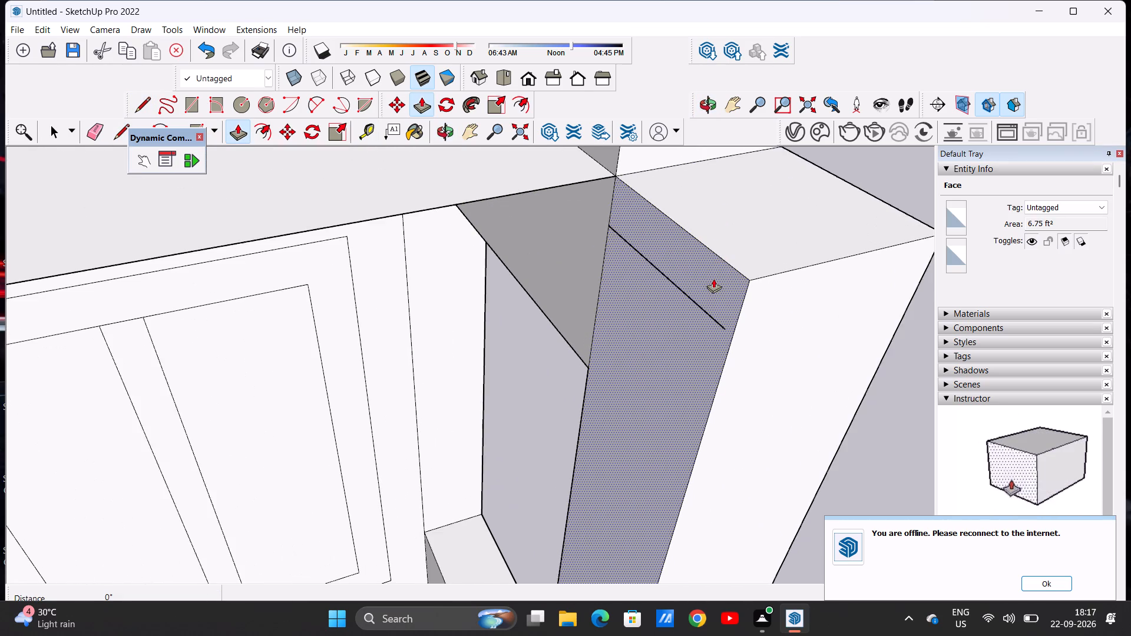
pyautogui.click(140, 104)
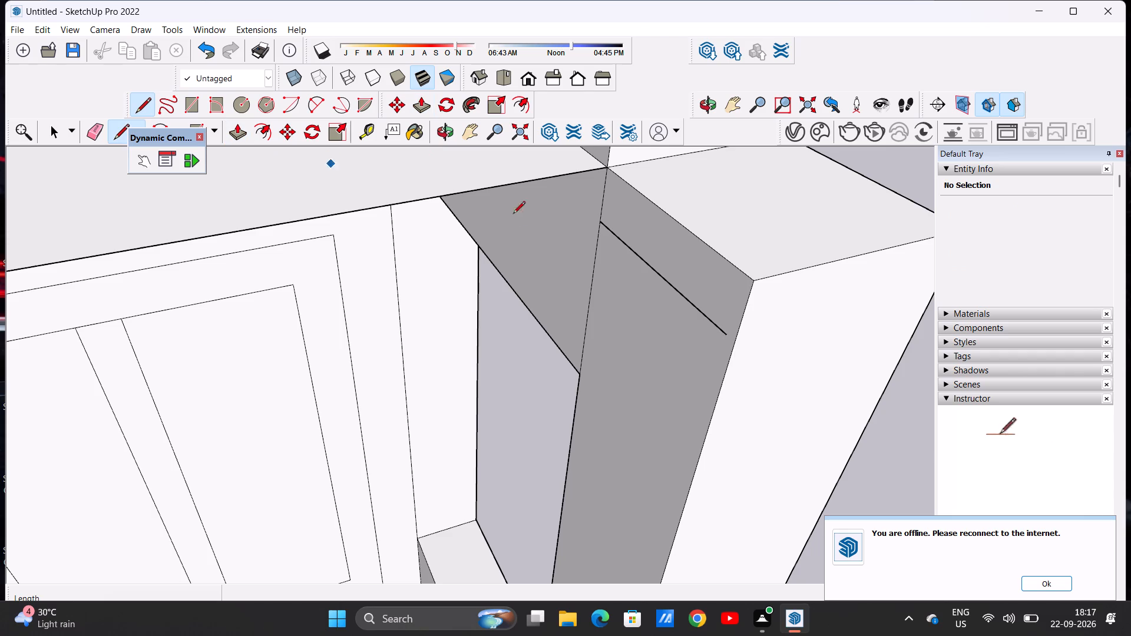
pyautogui.scroll(9, 735, 336)
pyautogui.click(710, 333)
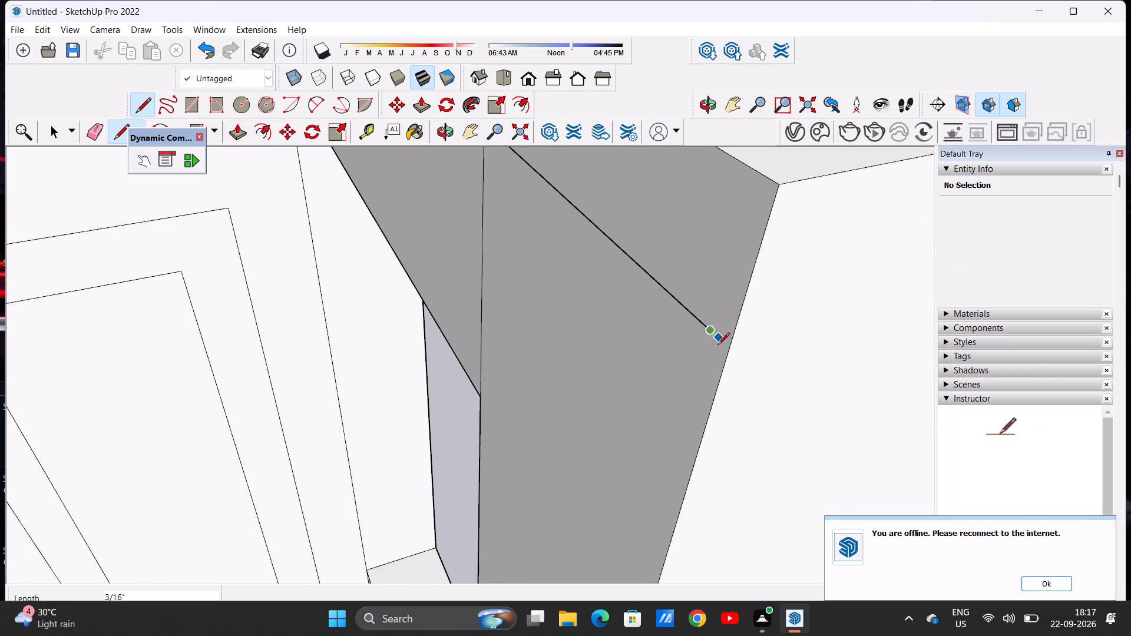
pyautogui.click(730, 351)
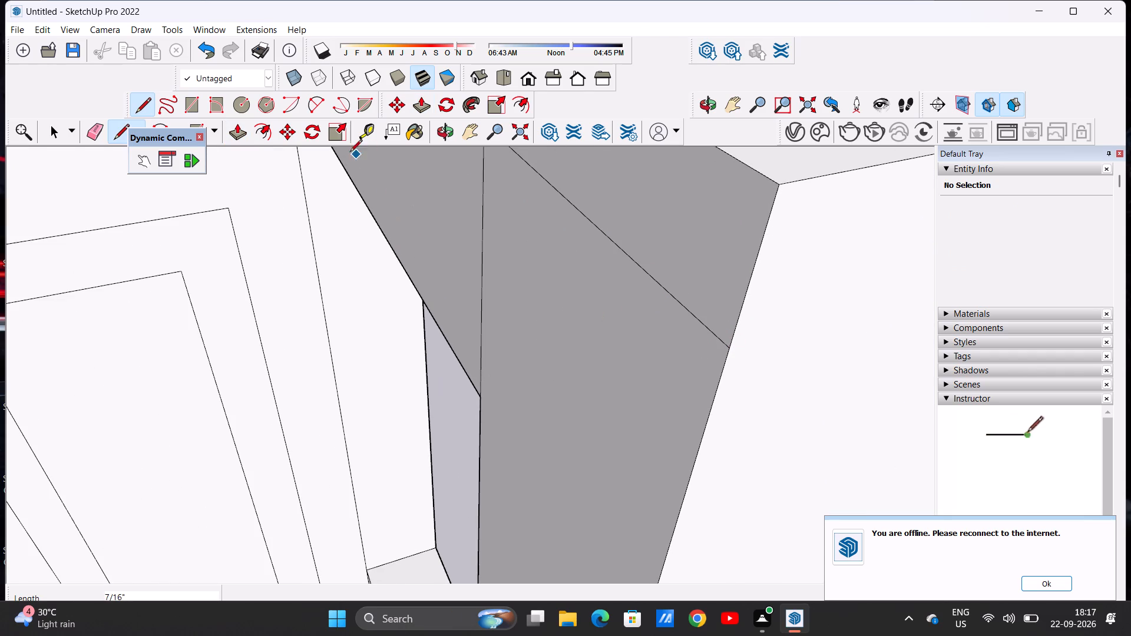
# Push/Pull the column's small top face about 5' 11 9/16" across to the tall front panel, forming a beam above the balcony.
pyautogui.click(242, 130)
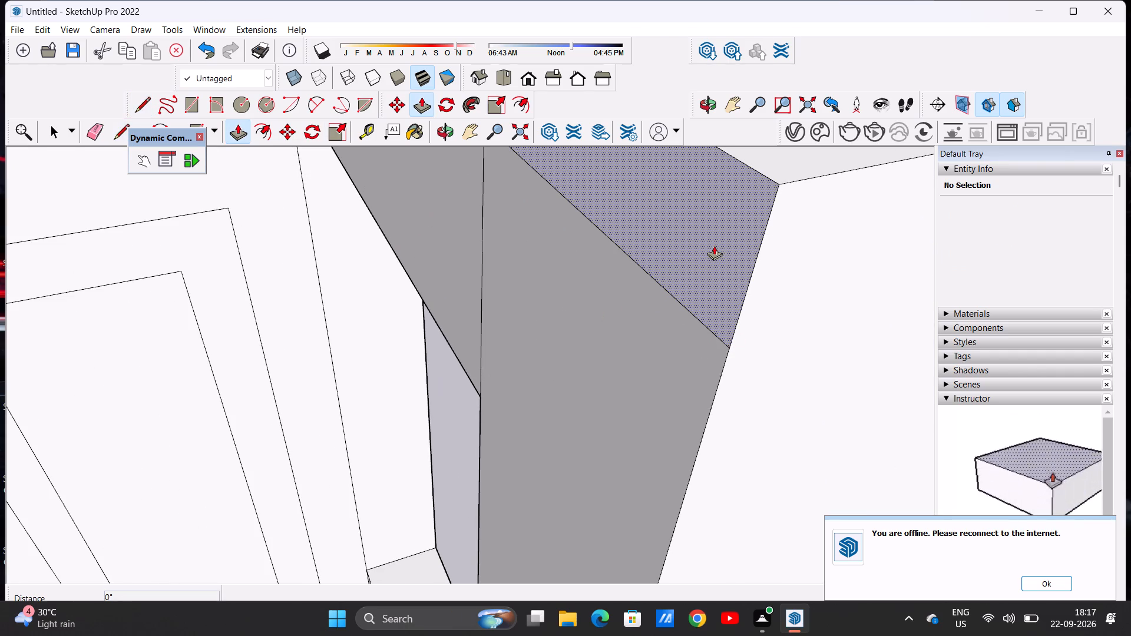
pyautogui.click(714, 246)
pyautogui.scroll(-15, 454, 290)
pyautogui.scroll(1, 468, 281)
pyautogui.scroll(-5, 474, 278)
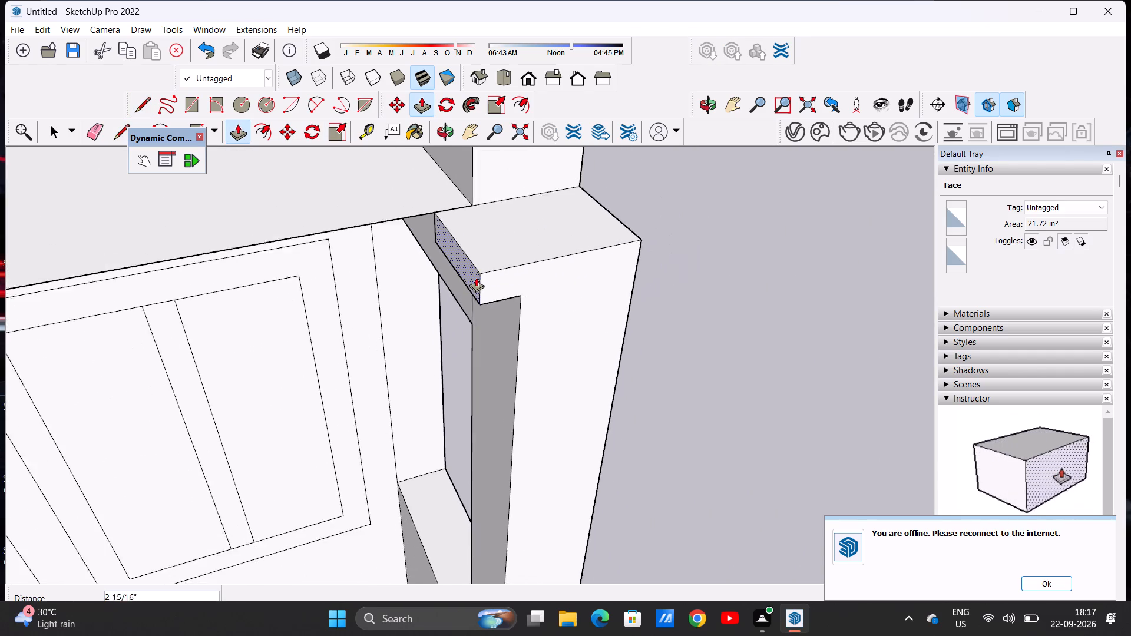
pyautogui.scroll(-14, 476, 277)
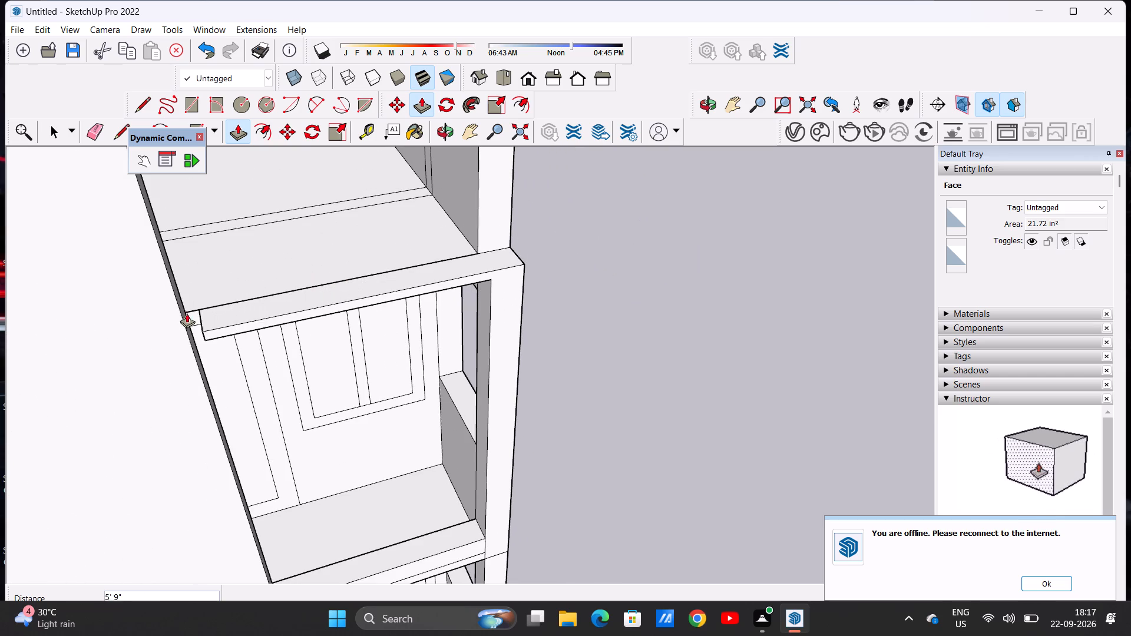
pyautogui.click(187, 309)
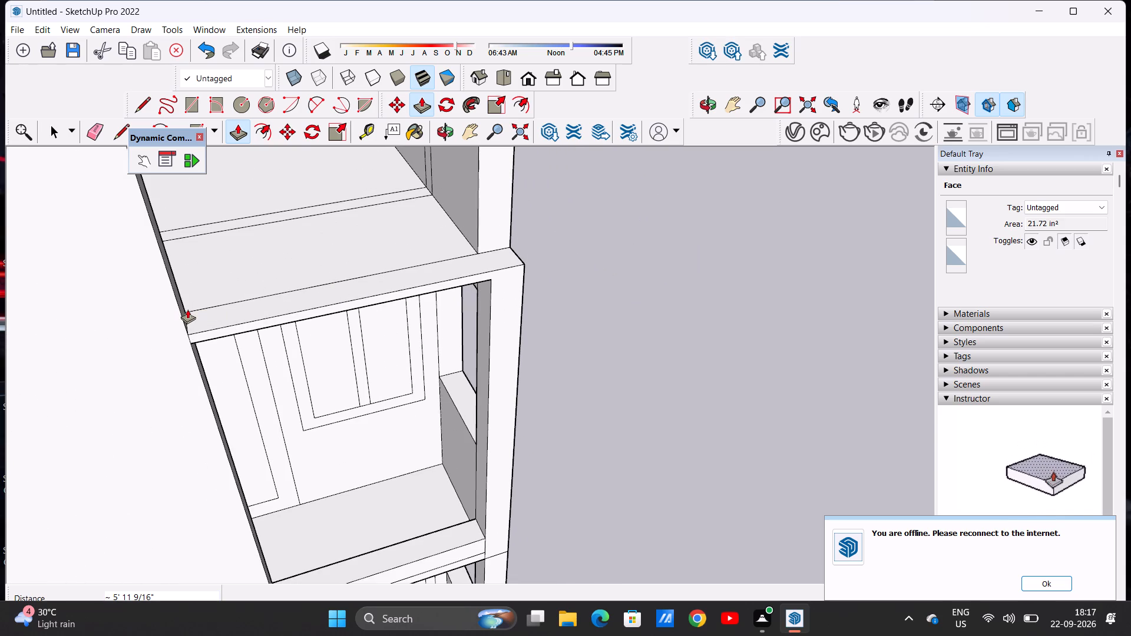
pyautogui.press('space')
# Examine the beam above the upper balcony and the front facade from a distance and close up.
pyautogui.moveTo(235, 337); pyautogui.dragTo(230, 254, button='middle')
pyautogui.scroll(-5, 116, 286)
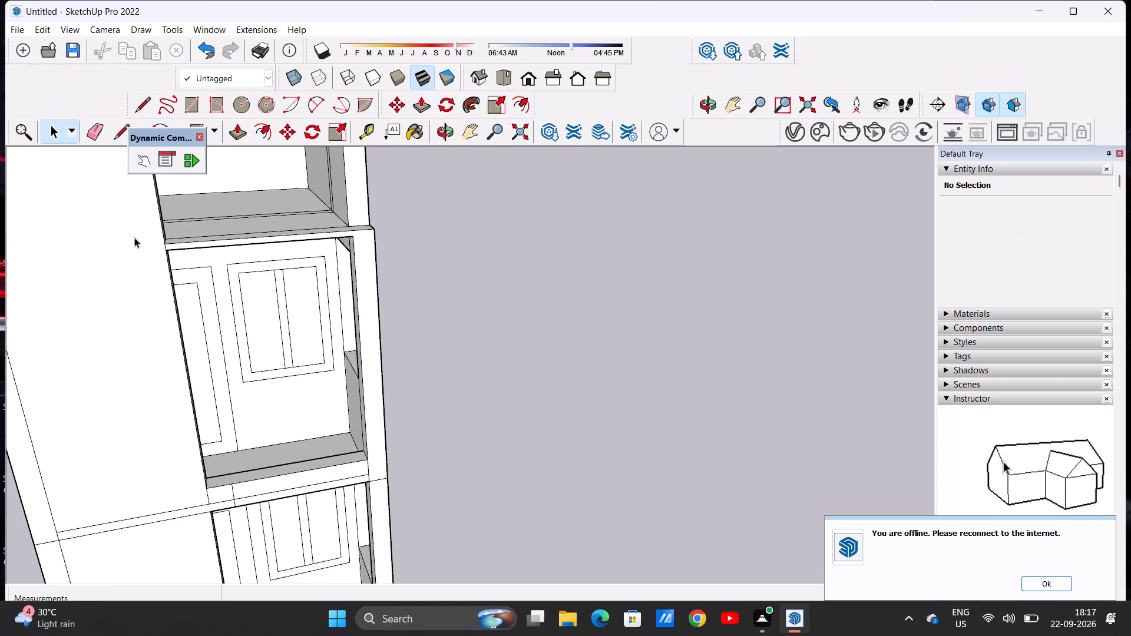
pyautogui.scroll(-9, 134, 237)
pyautogui.moveTo(188, 222); pyautogui.dragTo(194, 282, button='middle')
pyautogui.scroll(-9, 206, 274)
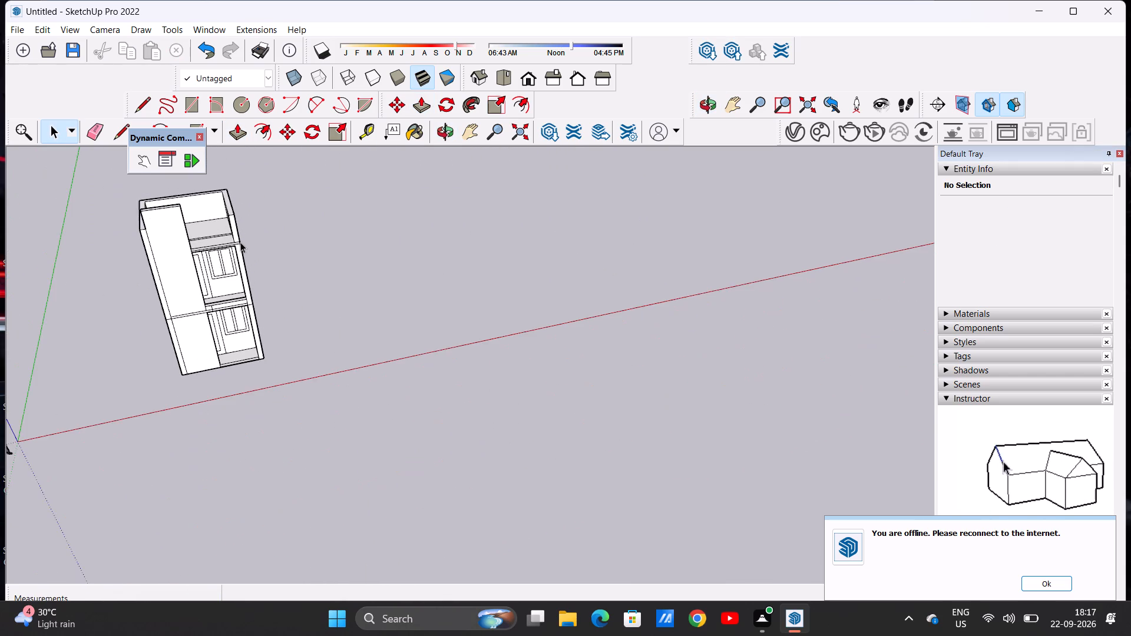
pyautogui.moveTo(240, 238); pyautogui.dragTo(242, 165, button='middle')
pyautogui.scroll(14, 224, 221)
pyautogui.scroll(-2, 243, 236)
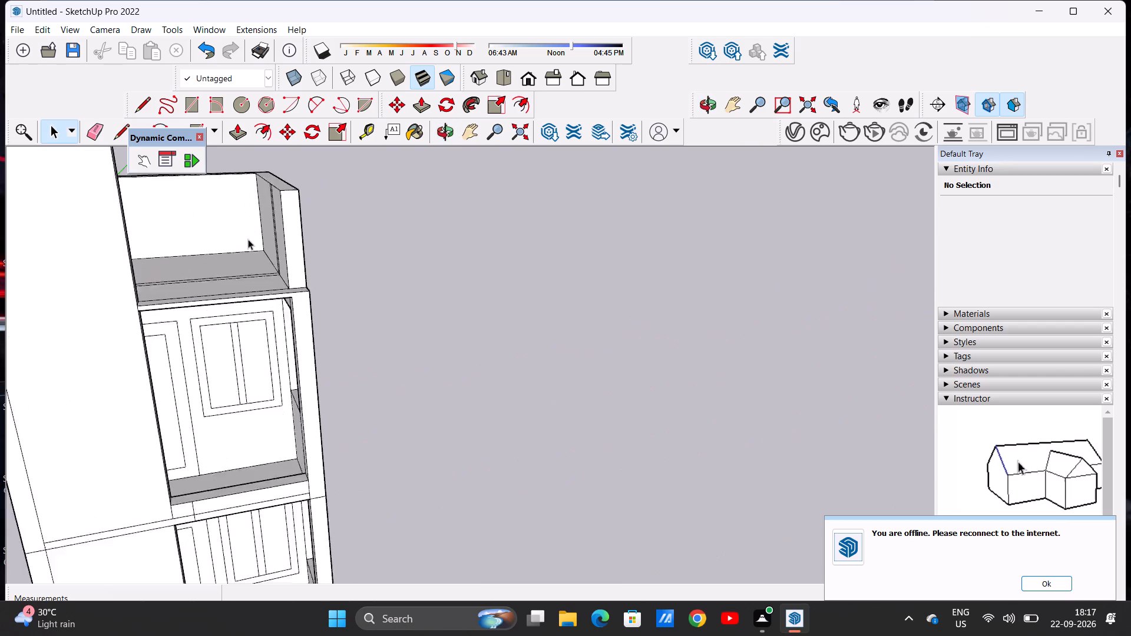
pyautogui.scroll(-7, 248, 239)
# Draw a vertical line about 4' 1 13/16" long on the side parapet's inner face, near its front end.
pyautogui.moveTo(250, 239); pyautogui.dragTo(323, 239, button='middle')
pyautogui.scroll(5, 284, 234)
pyautogui.moveTo(247, 228); pyautogui.dragTo(285, 237, button='middle')
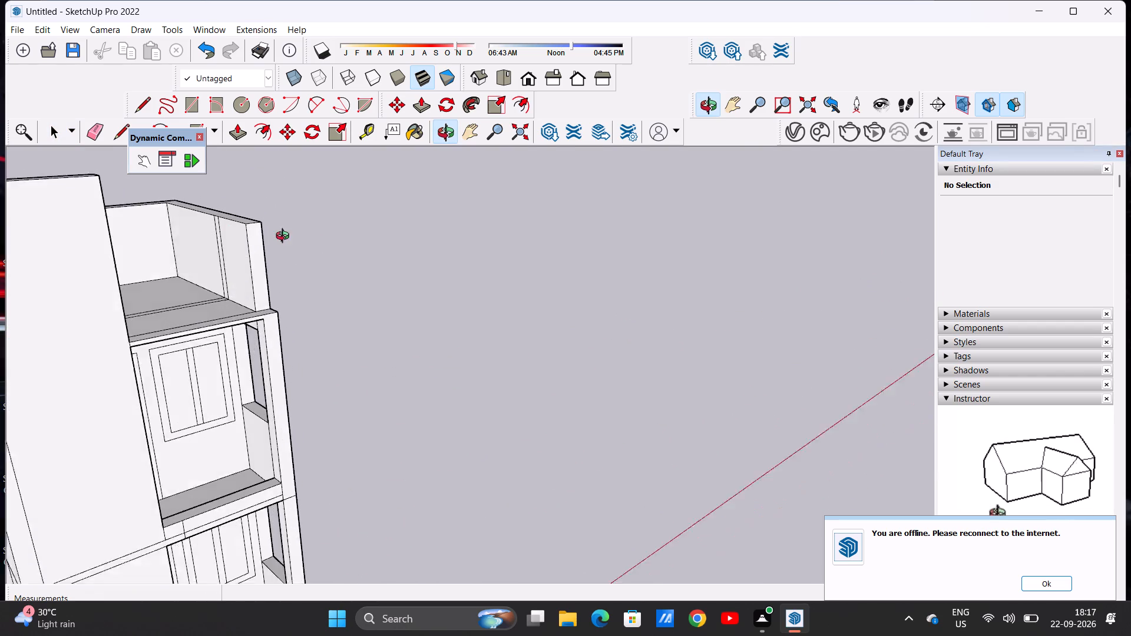
pyautogui.moveTo(285, 237); pyautogui.dragTo(349, 266, button='middle')
pyautogui.click(146, 102)
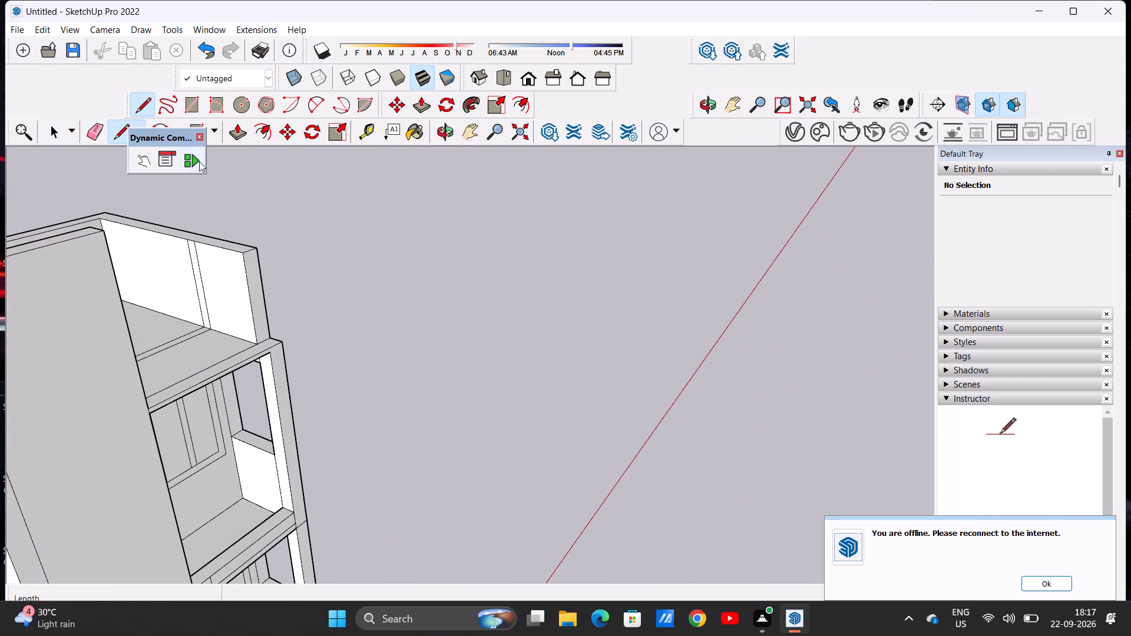
pyautogui.scroll(5, 208, 190)
pyautogui.scroll(5, 233, 279)
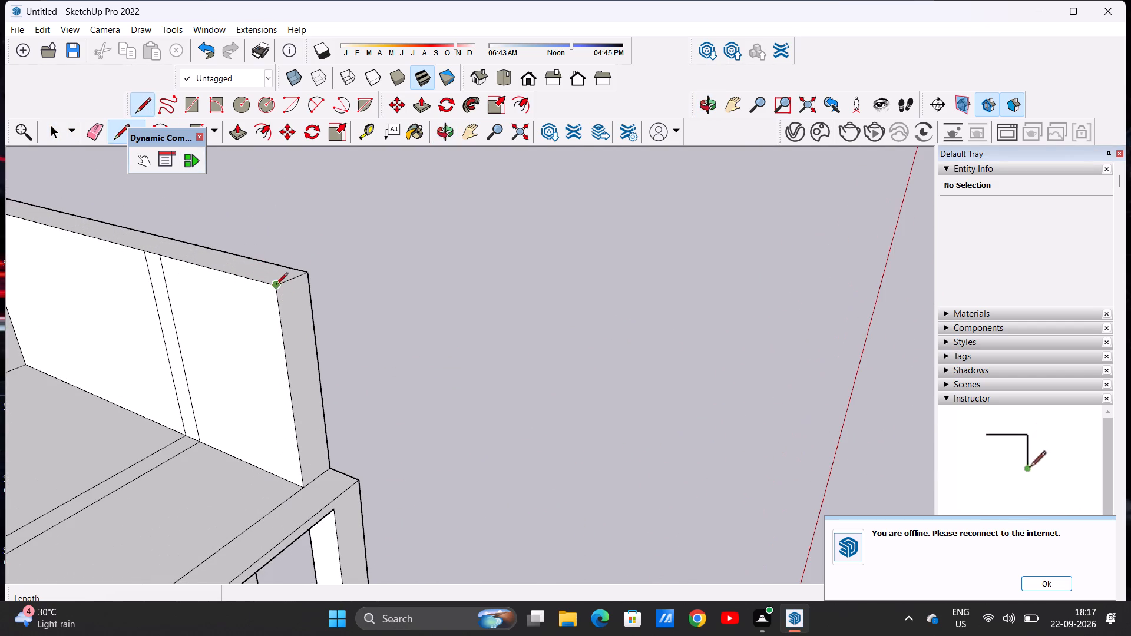
pyautogui.click(247, 278)
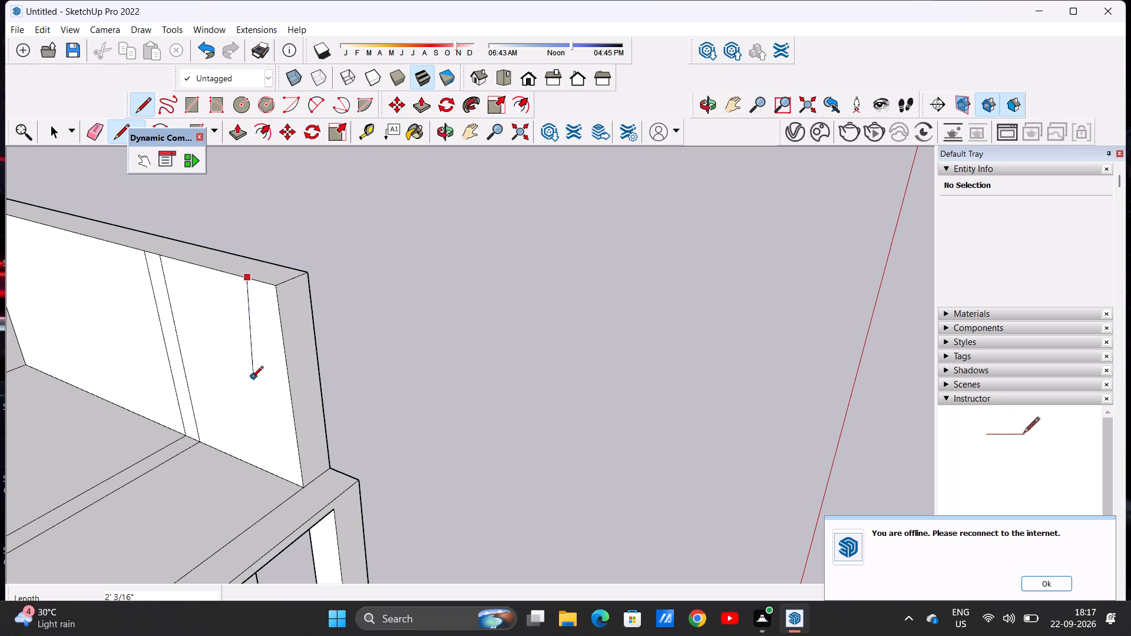
pyautogui.click(276, 479)
pyautogui.press('space')
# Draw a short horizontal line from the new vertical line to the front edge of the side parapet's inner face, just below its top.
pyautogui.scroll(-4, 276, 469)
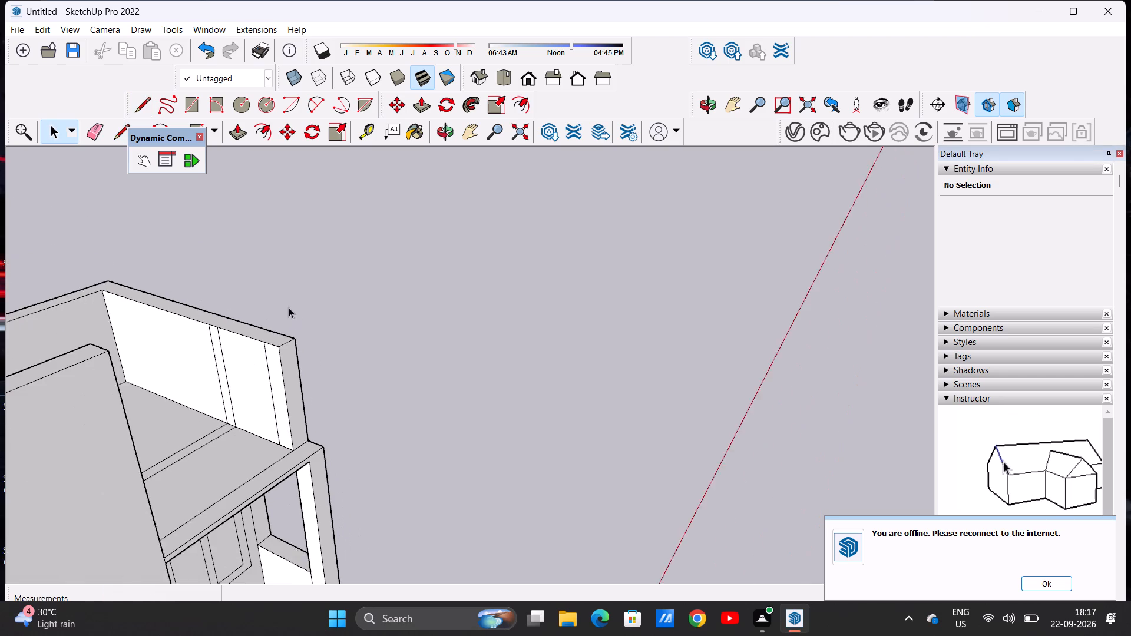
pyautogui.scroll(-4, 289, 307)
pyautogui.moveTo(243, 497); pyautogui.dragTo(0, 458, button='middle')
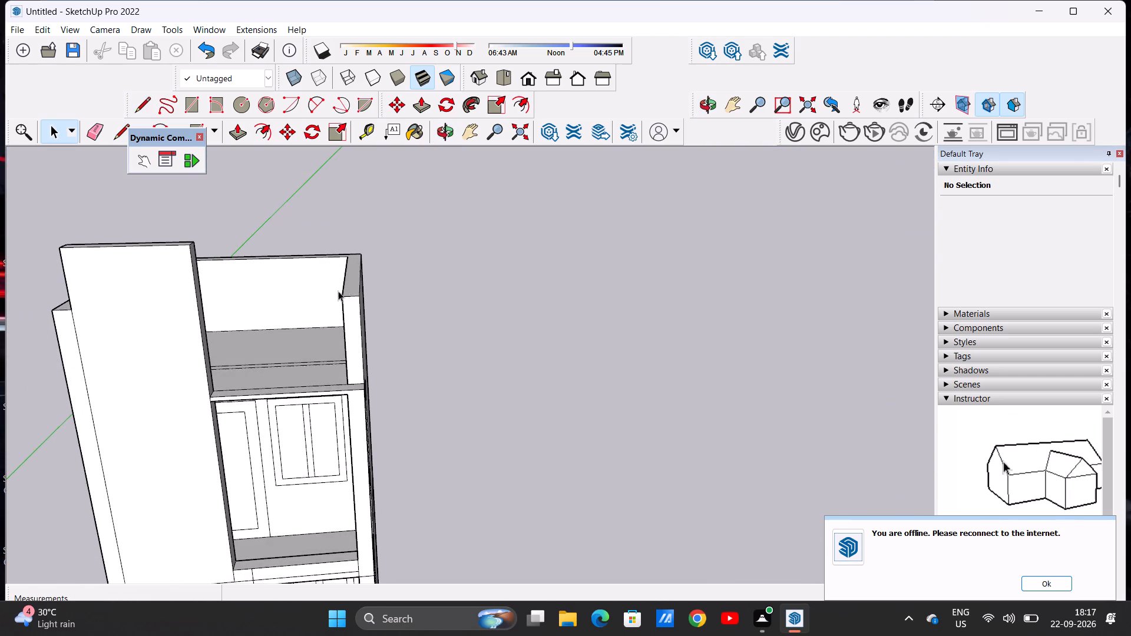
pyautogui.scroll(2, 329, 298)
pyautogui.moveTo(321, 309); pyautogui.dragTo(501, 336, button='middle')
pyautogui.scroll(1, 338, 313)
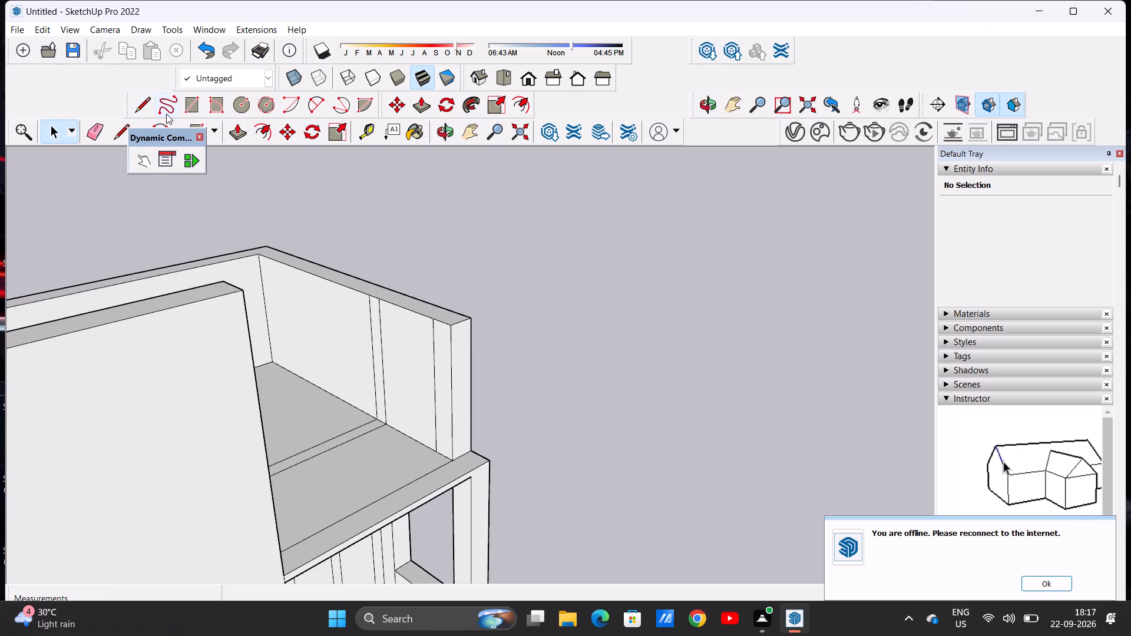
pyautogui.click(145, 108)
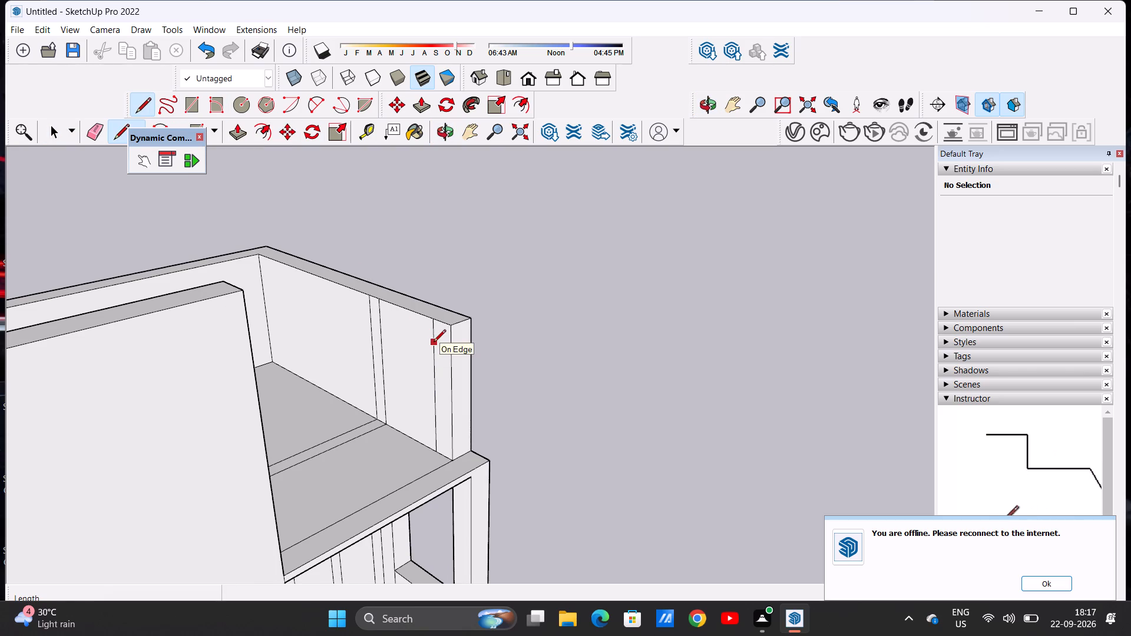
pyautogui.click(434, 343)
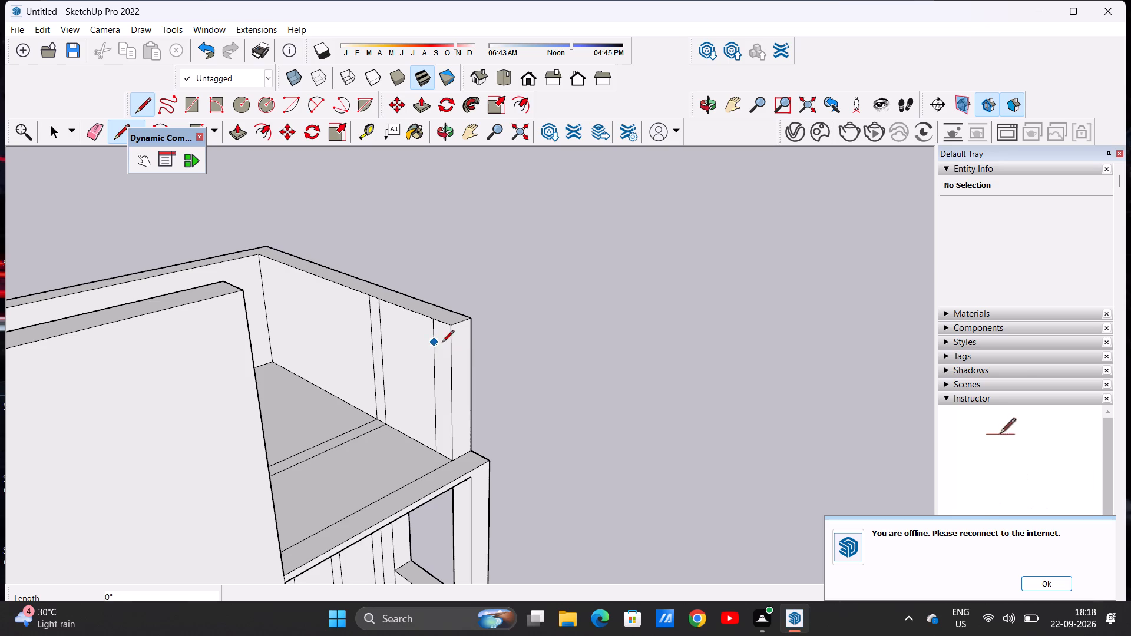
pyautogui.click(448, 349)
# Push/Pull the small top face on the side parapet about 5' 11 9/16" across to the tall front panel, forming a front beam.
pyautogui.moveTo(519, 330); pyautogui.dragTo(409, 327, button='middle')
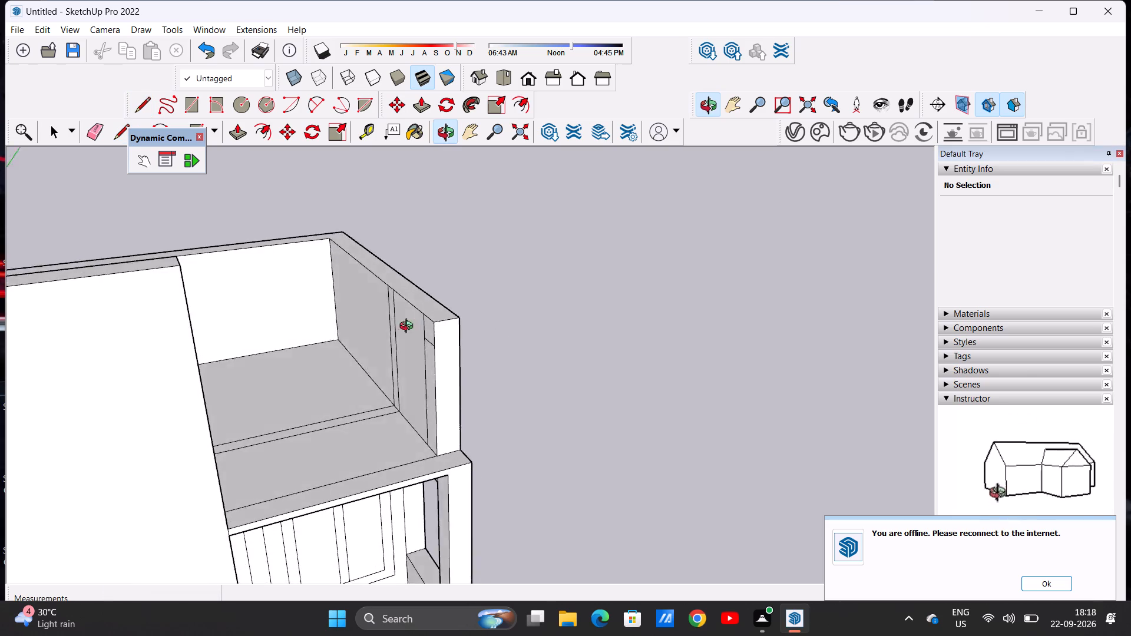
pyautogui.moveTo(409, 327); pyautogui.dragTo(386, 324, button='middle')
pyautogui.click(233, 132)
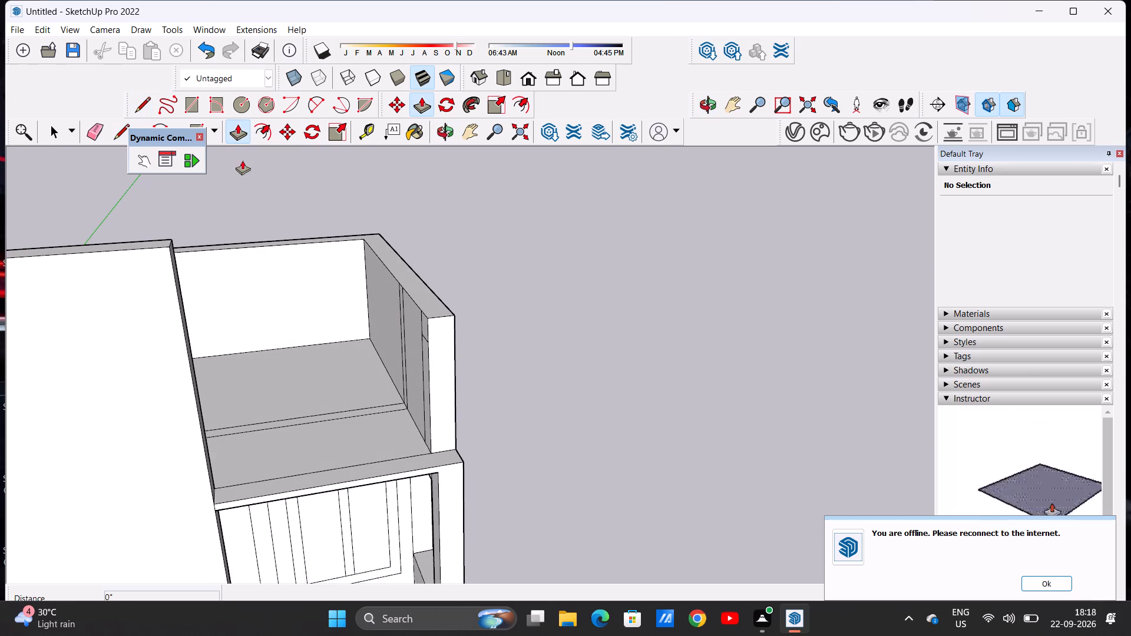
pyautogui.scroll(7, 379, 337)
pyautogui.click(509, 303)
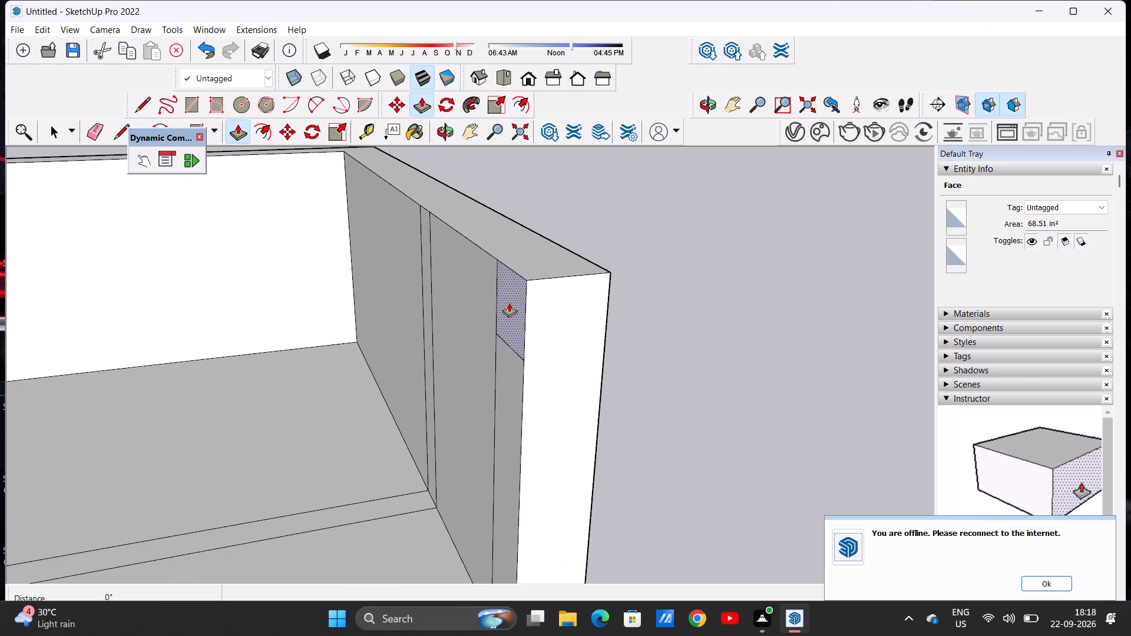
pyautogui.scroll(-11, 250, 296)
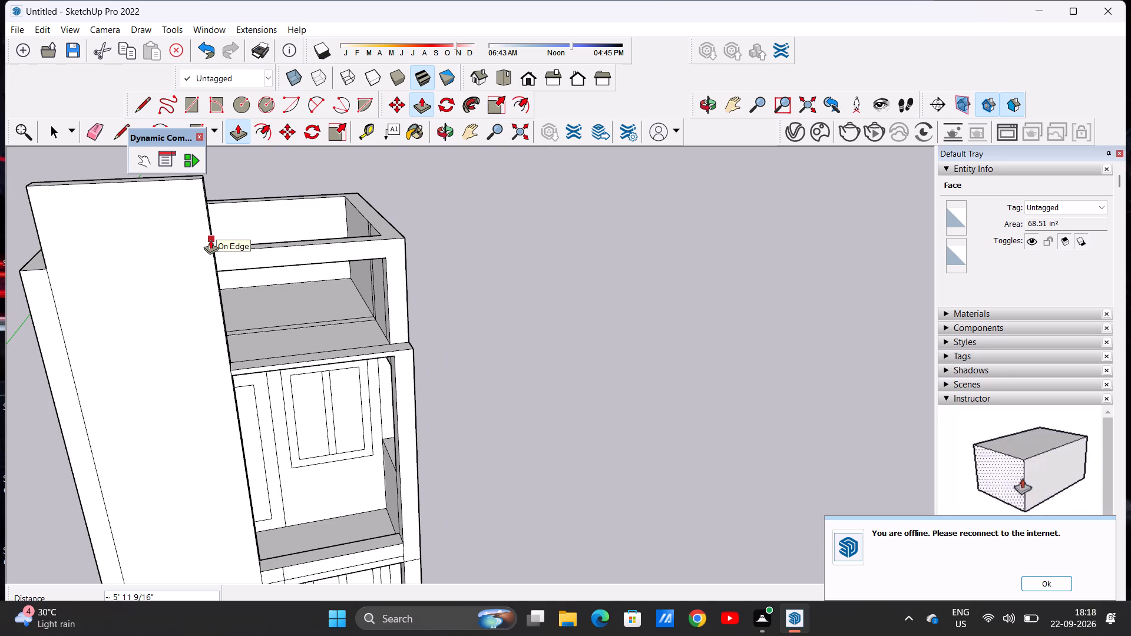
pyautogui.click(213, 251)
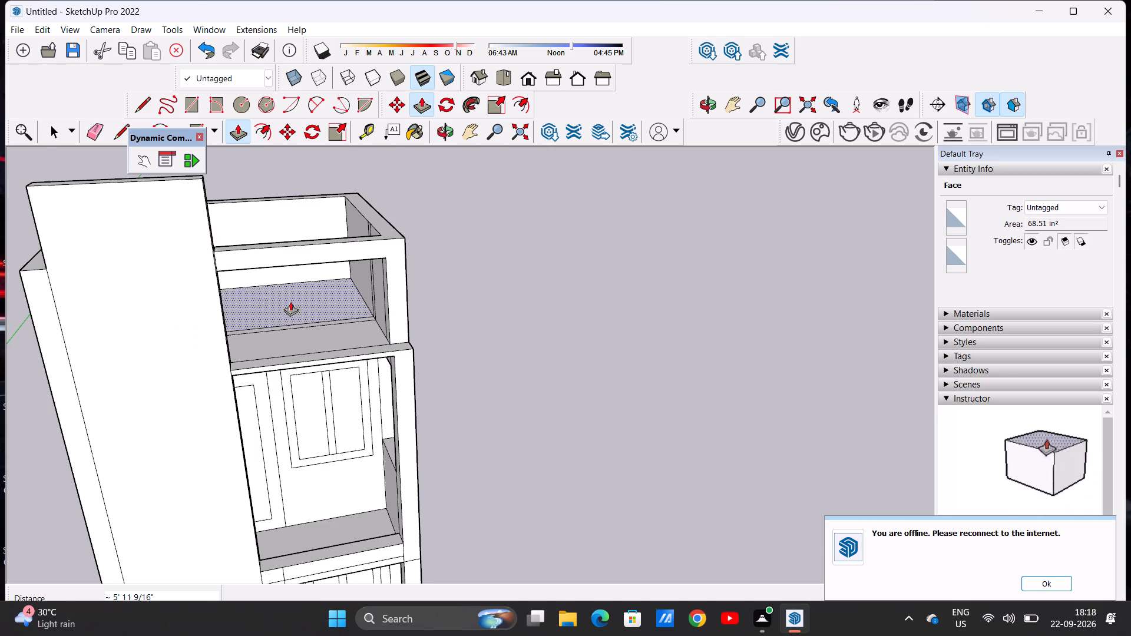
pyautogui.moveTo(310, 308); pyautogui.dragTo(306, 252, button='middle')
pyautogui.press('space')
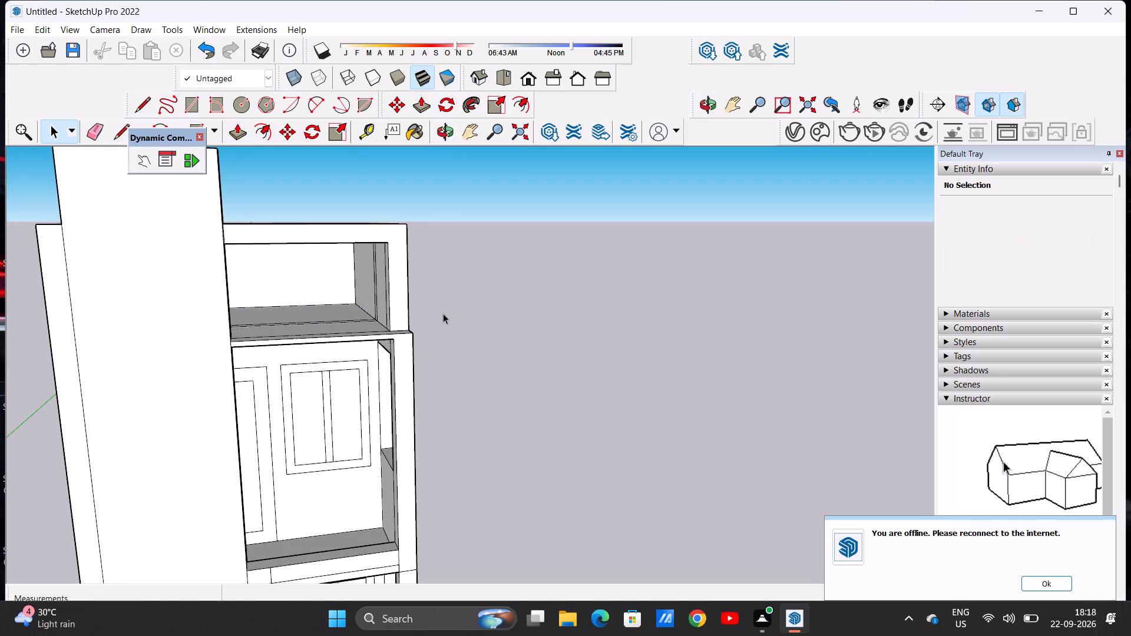
# Examine the beam, the roof parapet and the balcony facade from the front, from above and from the side.
pyautogui.scroll(-4, 481, 236)
pyautogui.scroll(3, 454, 230)
pyautogui.moveTo(496, 243); pyautogui.dragTo(408, 267, button='middle')
pyautogui.scroll(4, 406, 265)
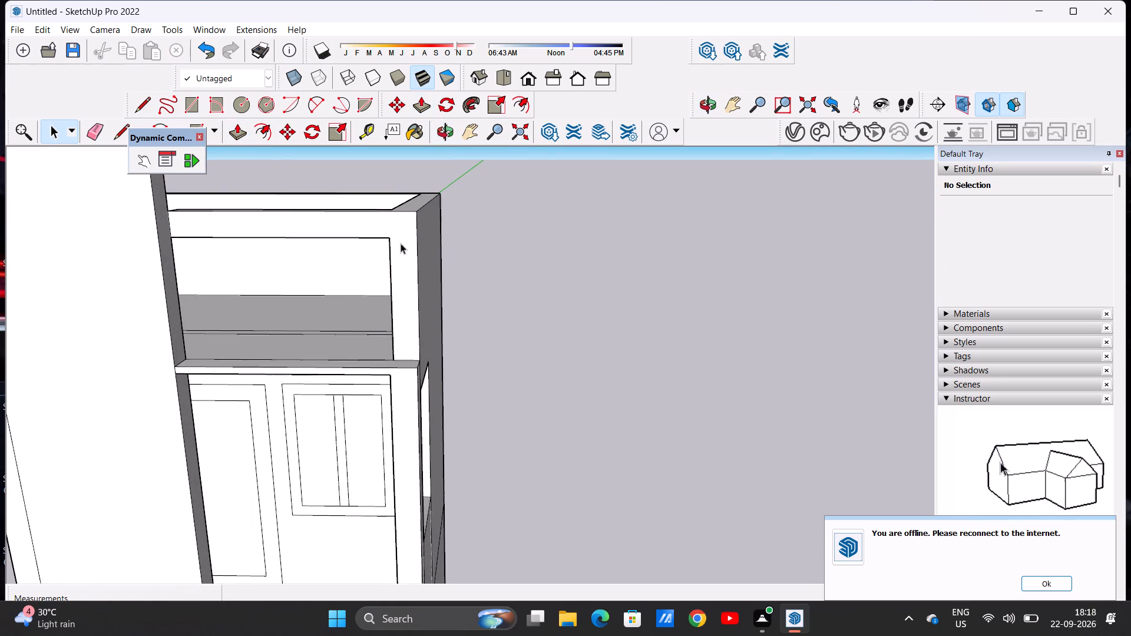
pyautogui.scroll(2, 398, 242)
pyautogui.scroll(-2, 400, 239)
pyautogui.scroll(1, 401, 238)
pyautogui.scroll(-5, 403, 237)
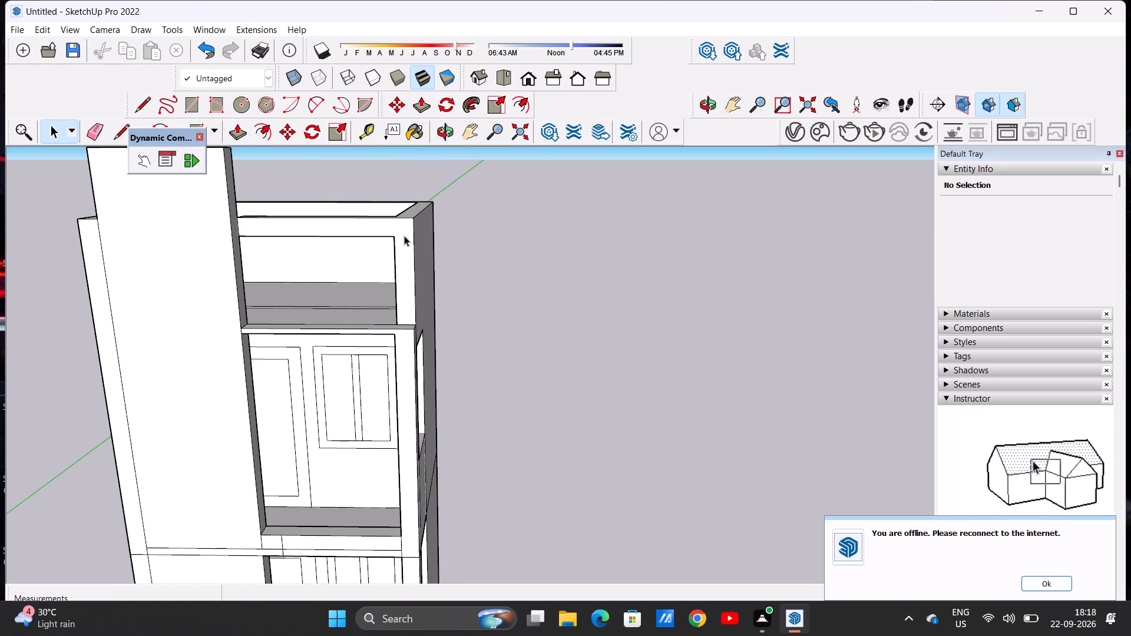
pyautogui.scroll(-4, 379, 223)
pyautogui.moveTo(372, 239); pyautogui.dragTo(391, 211, button='middle')
pyautogui.scroll(2, 372, 221)
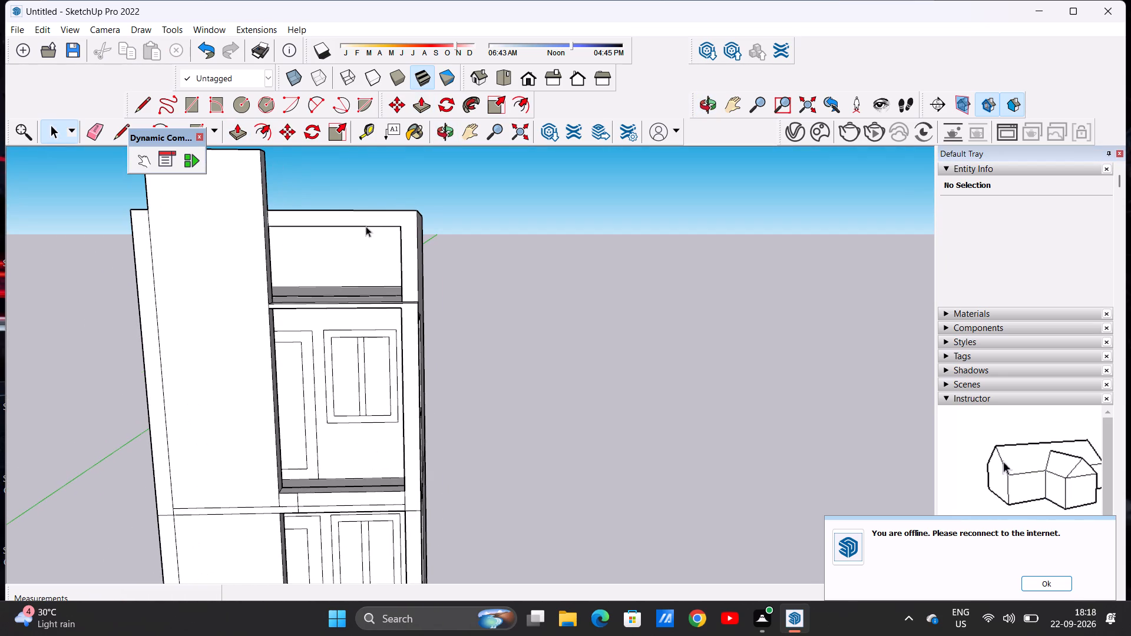
pyautogui.moveTo(325, 252); pyautogui.dragTo(333, 405, button='middle')
pyautogui.scroll(2, 288, 363)
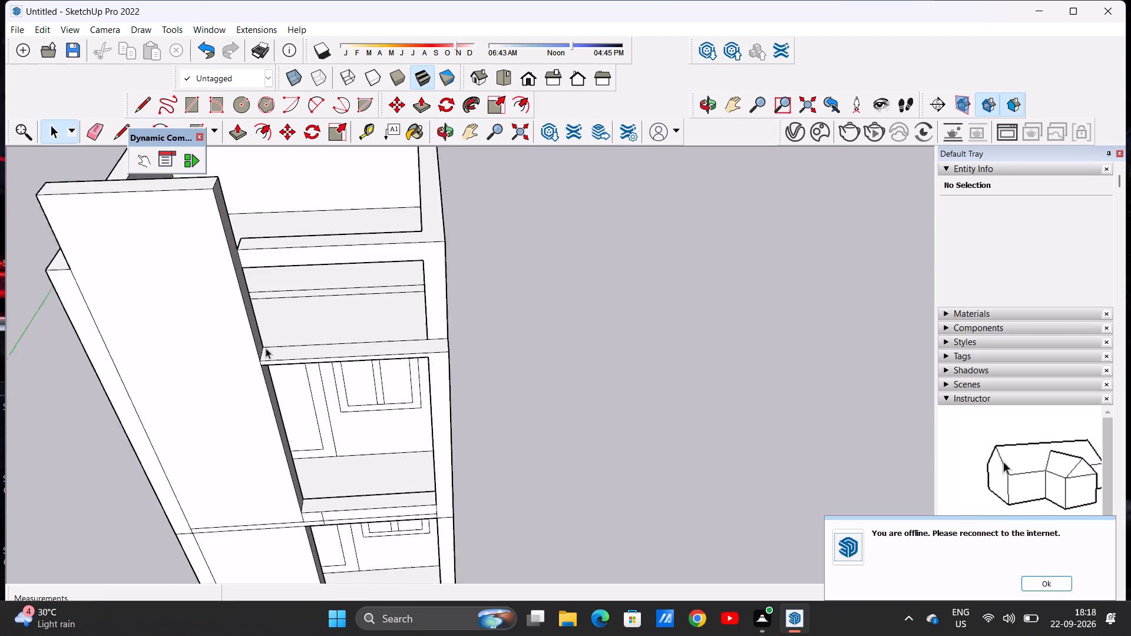
pyautogui.scroll(3, 266, 348)
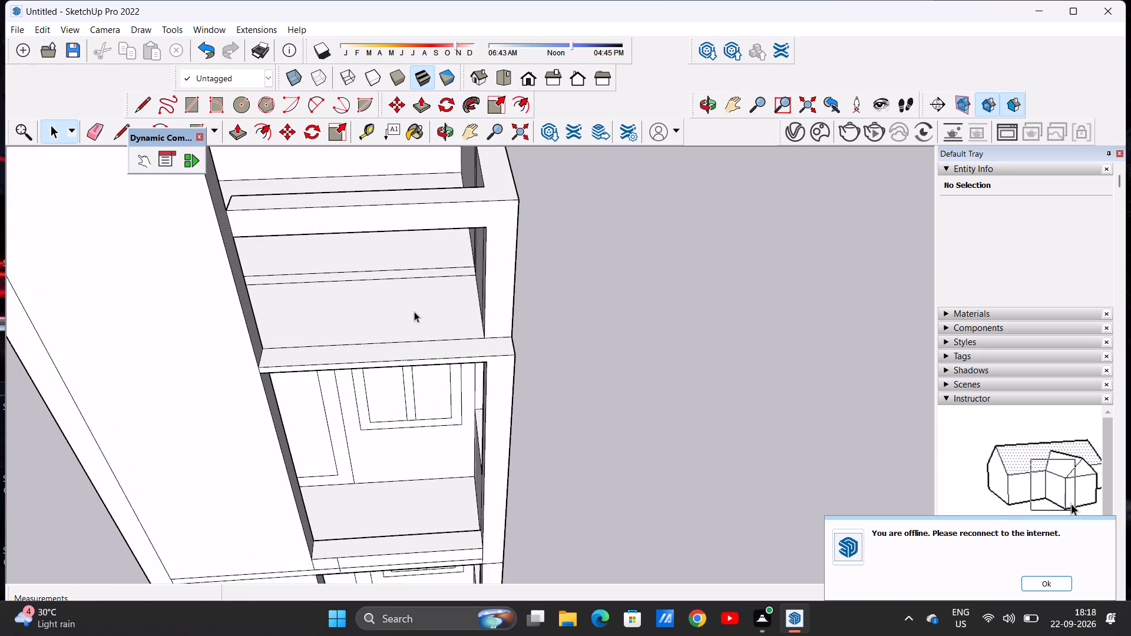
pyautogui.scroll(-1, 419, 368)
pyautogui.moveTo(418, 349); pyautogui.dragTo(421, 289, button='middle')
pyautogui.scroll(3, 475, 193)
pyautogui.scroll(-2, 420, 238)
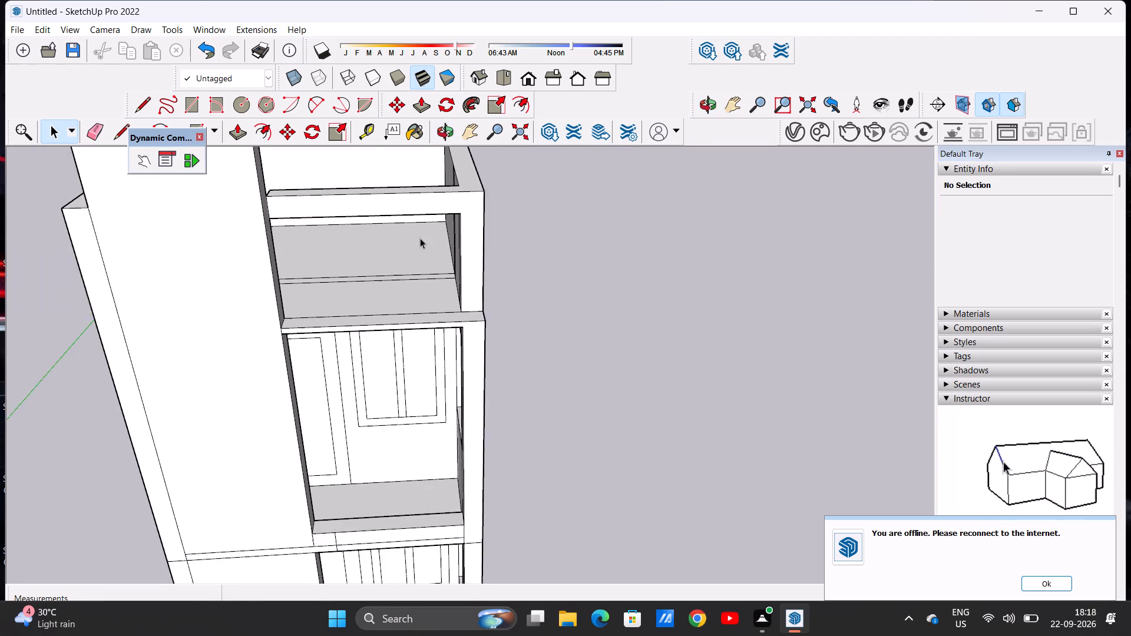
pyautogui.scroll(-2, 420, 238)
pyautogui.moveTo(395, 291); pyautogui.dragTo(389, 390, button='middle')
pyautogui.scroll(3, 302, 346)
pyautogui.moveTo(368, 304); pyautogui.dragTo(147, 357, button='middle')
pyautogui.scroll(-2, 168, 325)
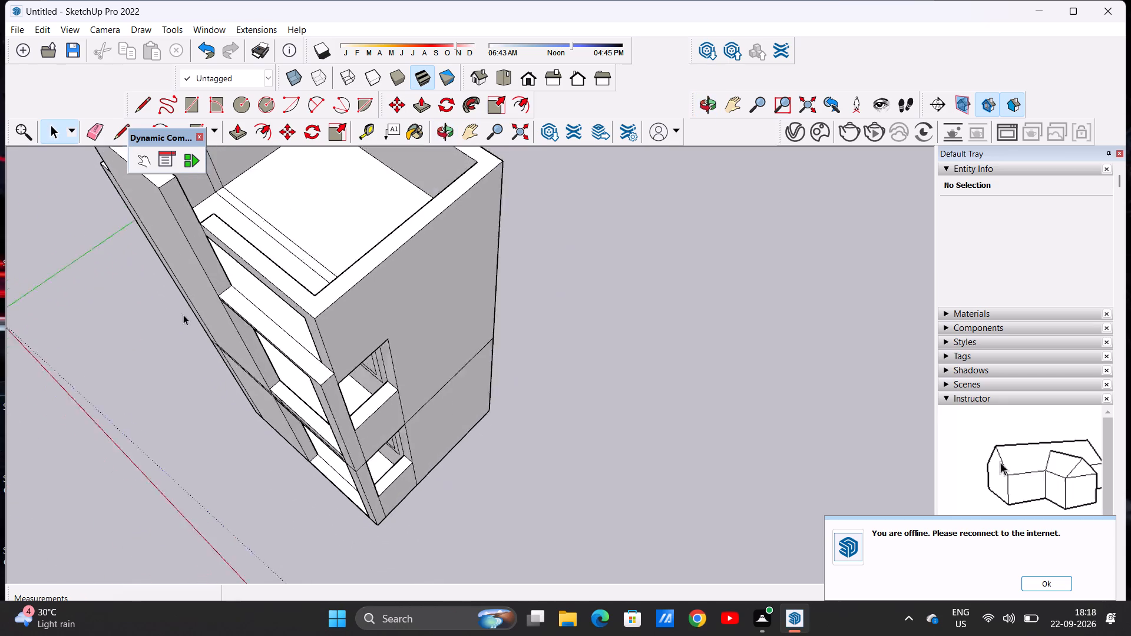
pyautogui.scroll(-10, 183, 314)
pyautogui.scroll(12, 193, 254)
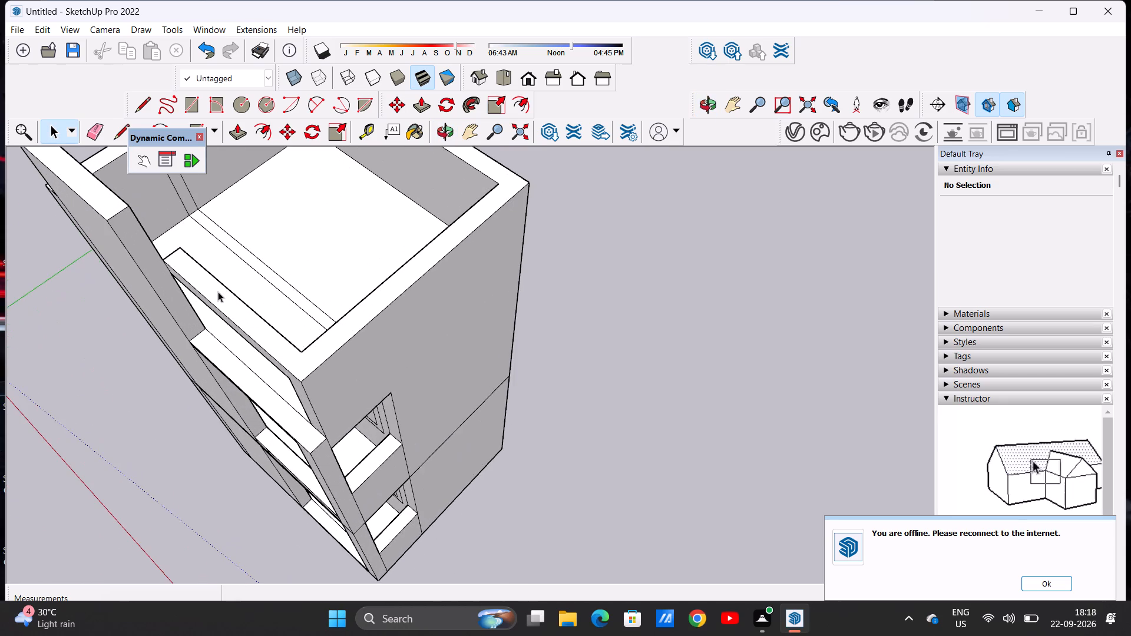
pyautogui.scroll(-5, 218, 291)
pyautogui.moveTo(213, 327); pyautogui.dragTo(384, 190, button='middle')
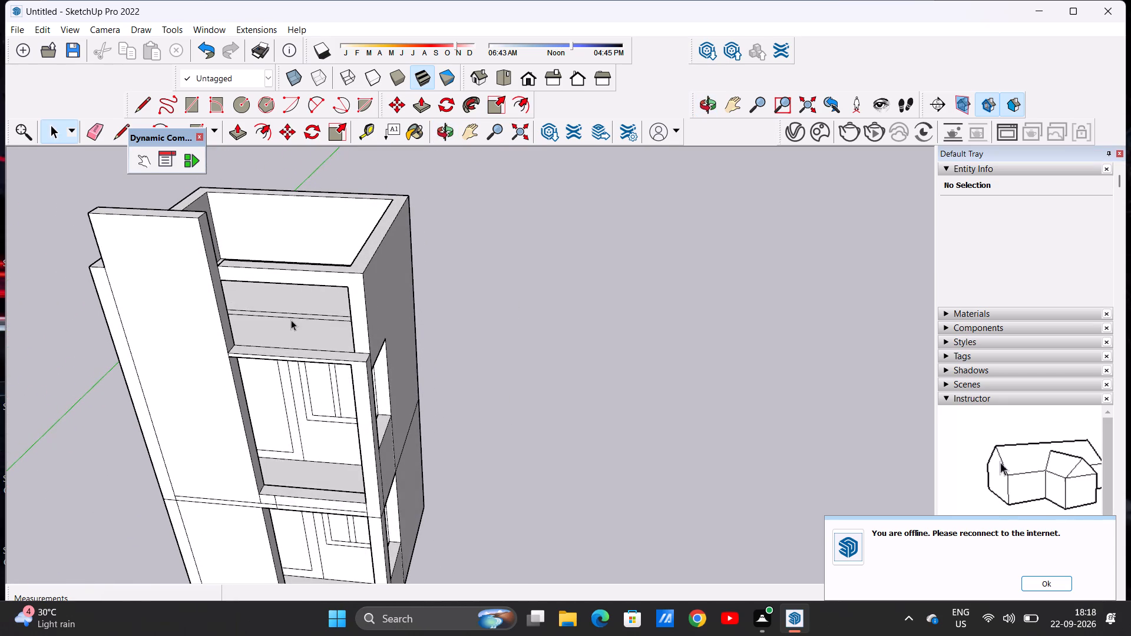
pyautogui.scroll(2, 296, 317)
pyautogui.moveTo(324, 300); pyautogui.dragTo(479, 320, button='middle')
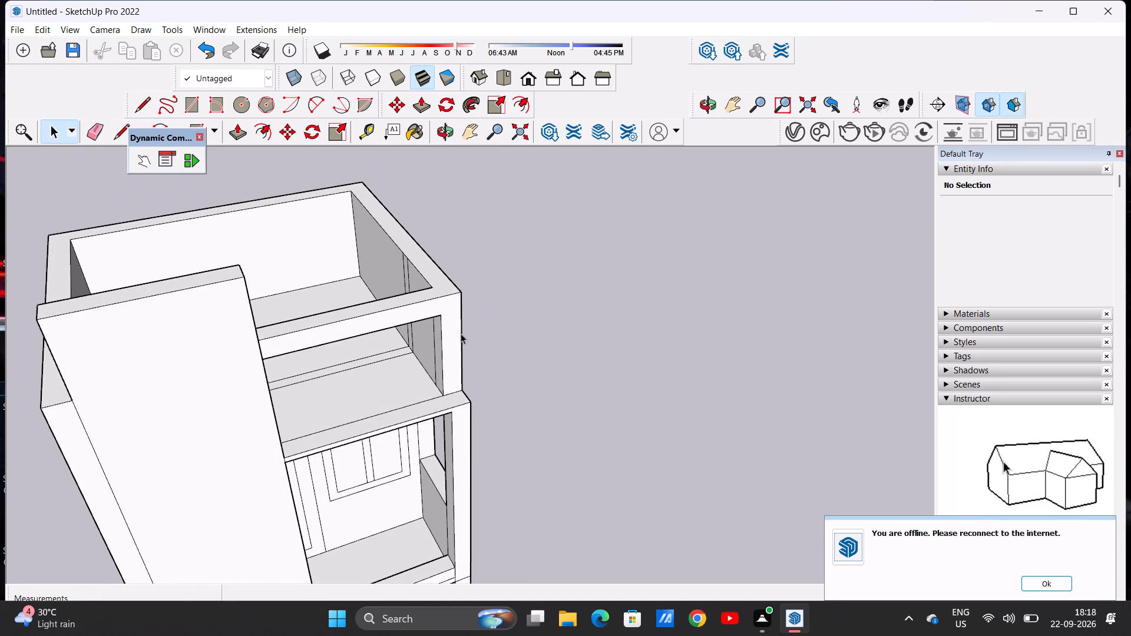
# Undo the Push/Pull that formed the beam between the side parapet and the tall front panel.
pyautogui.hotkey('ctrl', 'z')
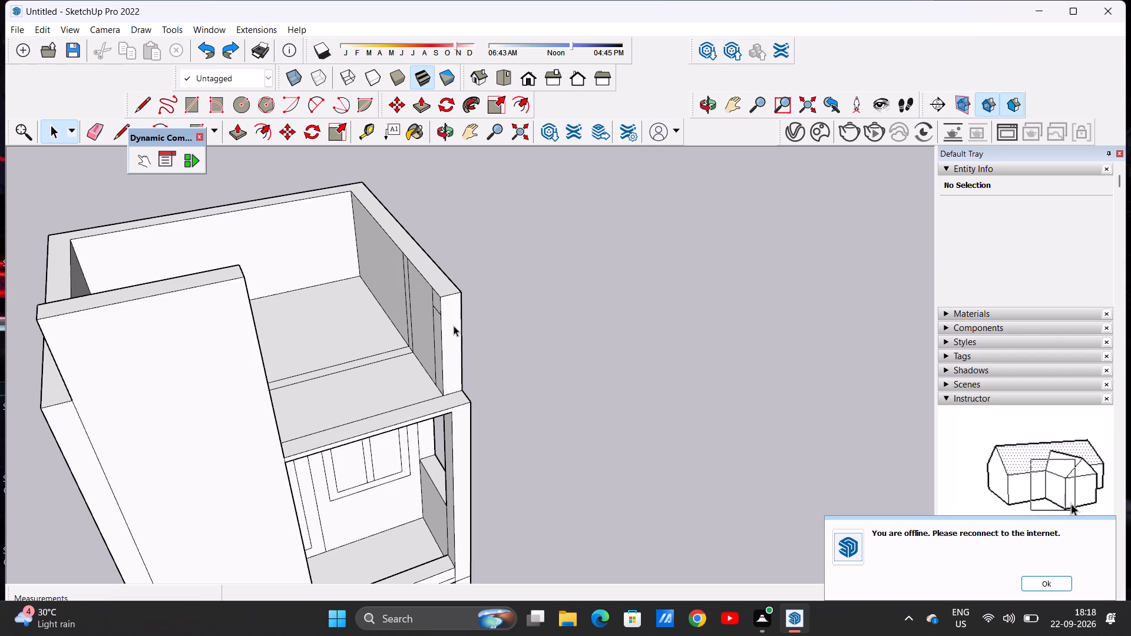
# Push/Pull the side parapet's front end face 9" outward to align with the front of the structure below.
pyautogui.click(241, 128)
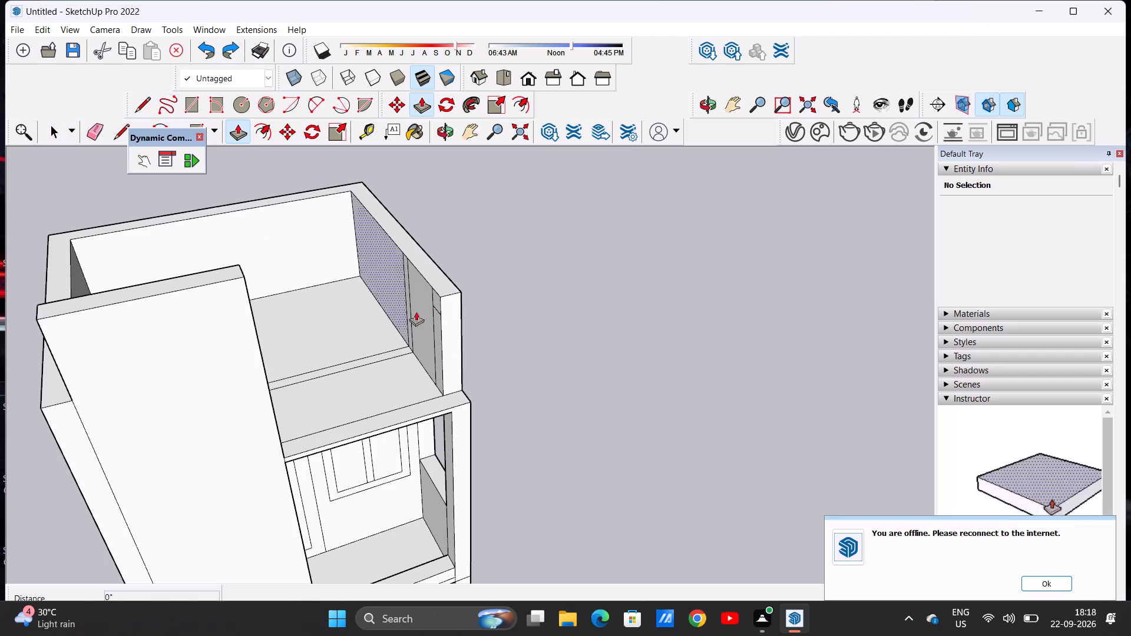
pyautogui.click(451, 333)
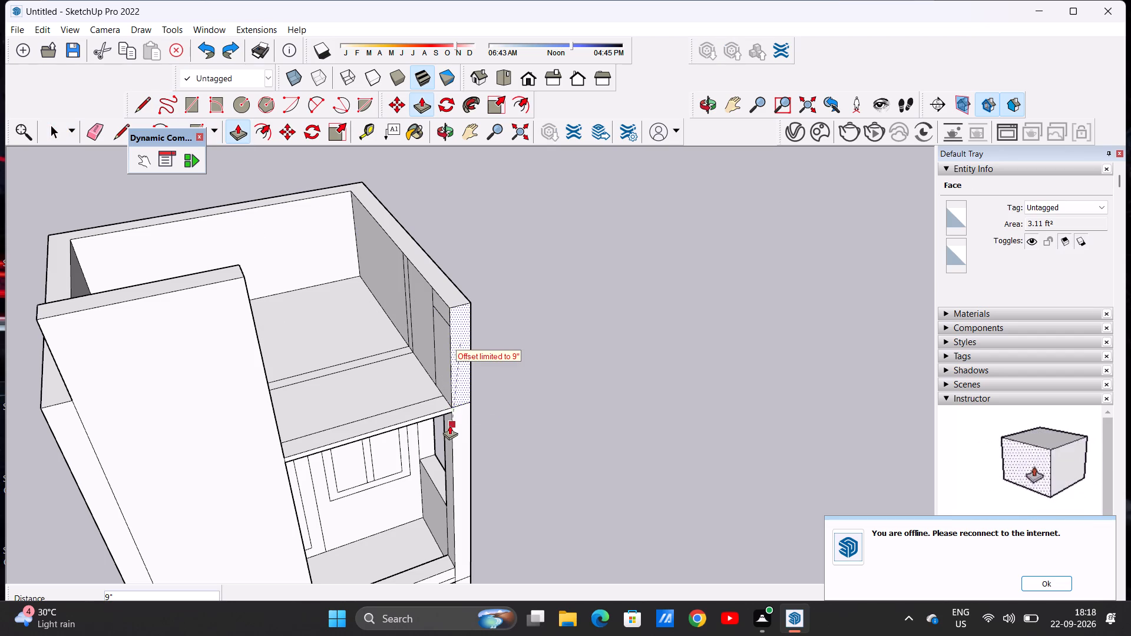
pyautogui.click(452, 414)
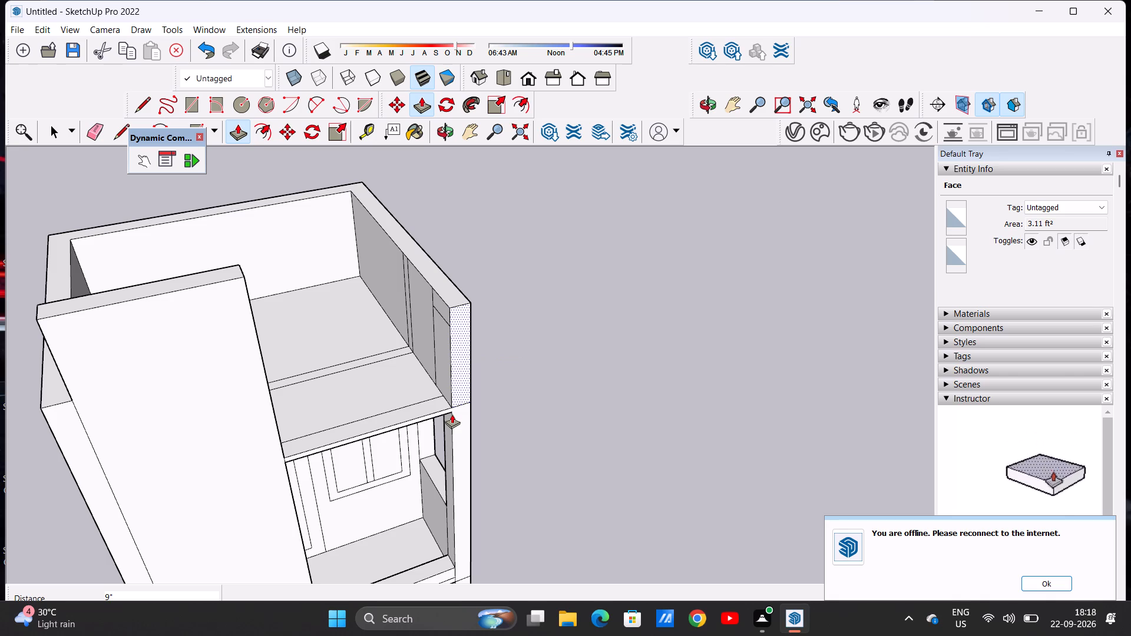
pyautogui.press('space')
# Erase the short horizontal line and the vertical line near the front end of the side parapet's inner face.
pyautogui.moveTo(382, 295); pyautogui.dragTo(548, 351, button='middle')
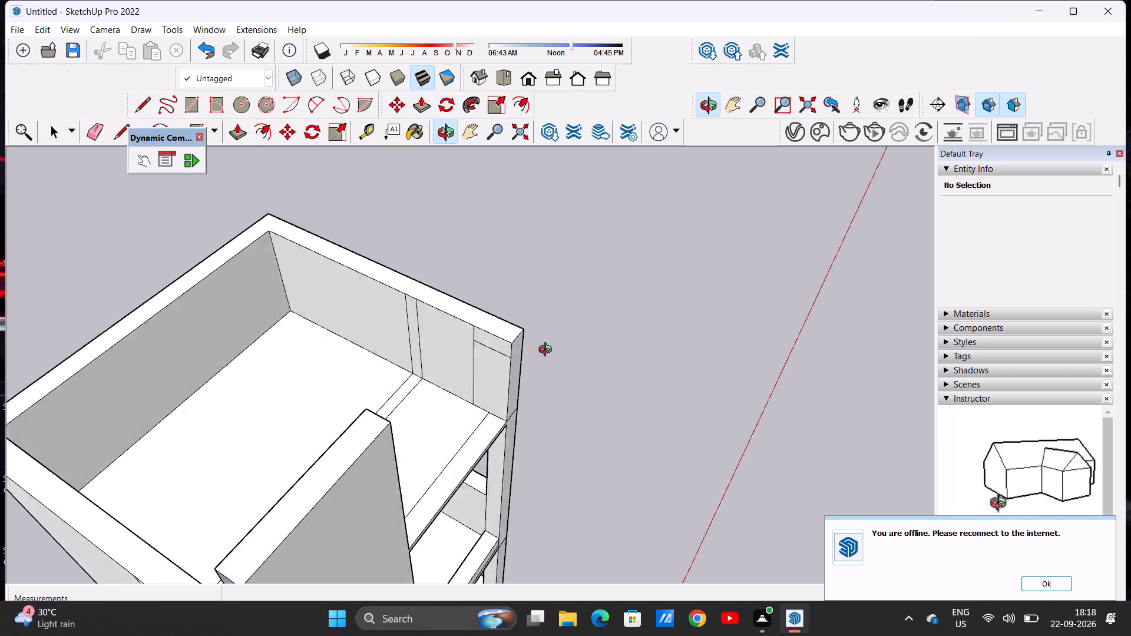
pyautogui.moveTo(548, 351); pyautogui.dragTo(555, 347, button='middle')
pyautogui.scroll(9, 524, 356)
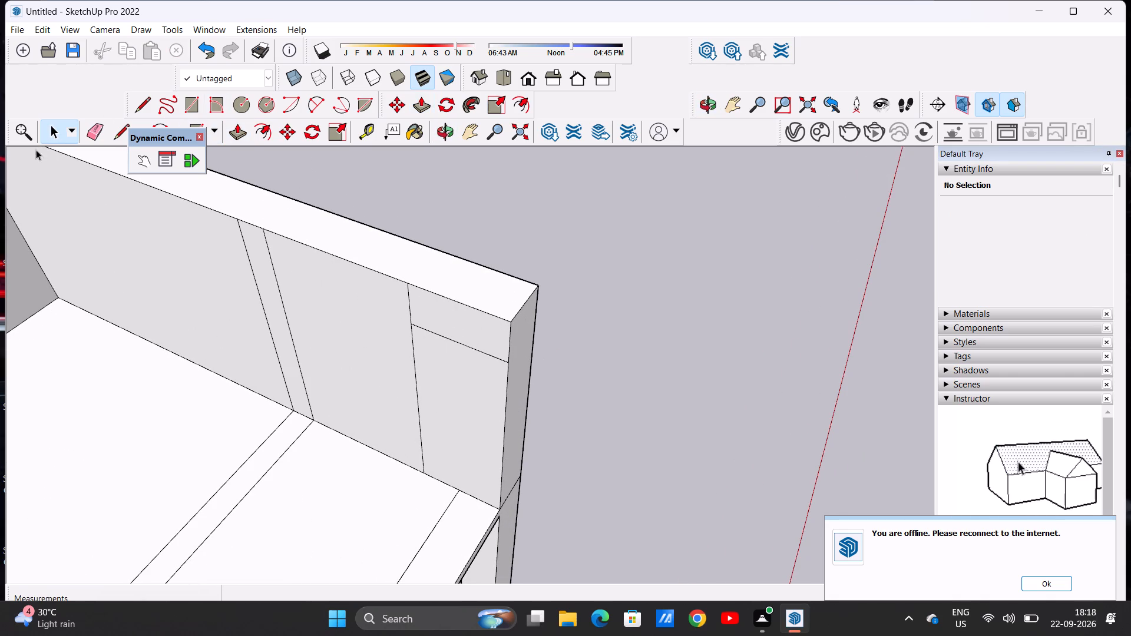
pyautogui.click(93, 120)
pyautogui.scroll(4, 431, 386)
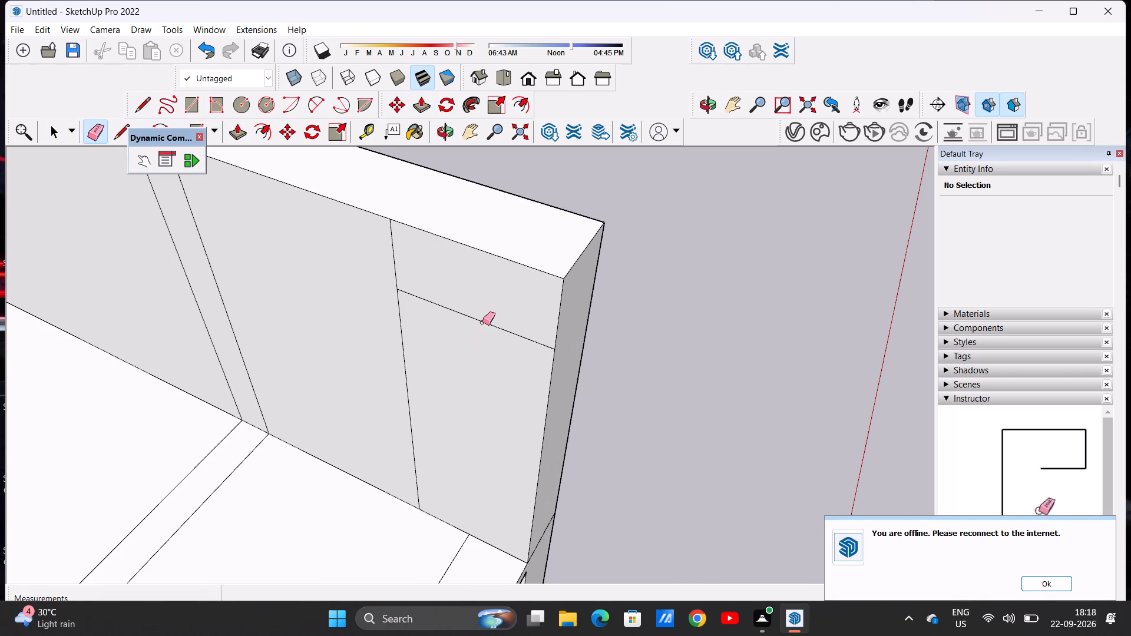
pyautogui.click(482, 322)
pyautogui.click(400, 330)
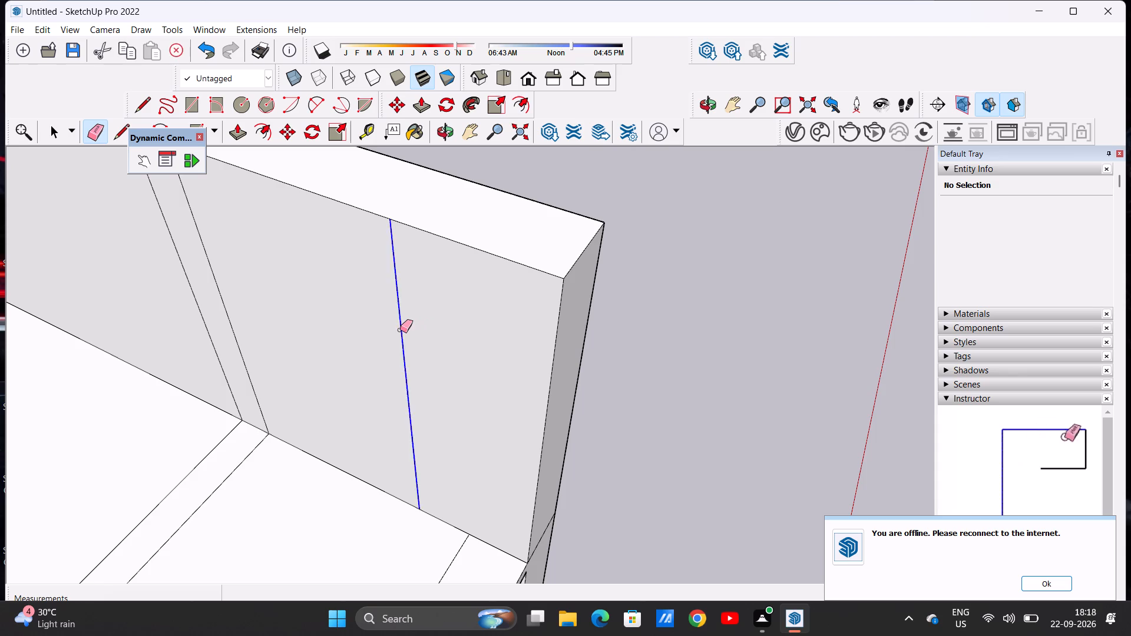
# Draw a vertical line about 4' 1 13/16" long on the side parapet's inner face, up from the end of the roof slab's front line.
pyautogui.scroll(-3, 409, 352)
pyautogui.scroll(1, 419, 344)
pyautogui.scroll(-5, 422, 342)
pyautogui.scroll(1, 439, 322)
pyautogui.scroll(-8, 439, 322)
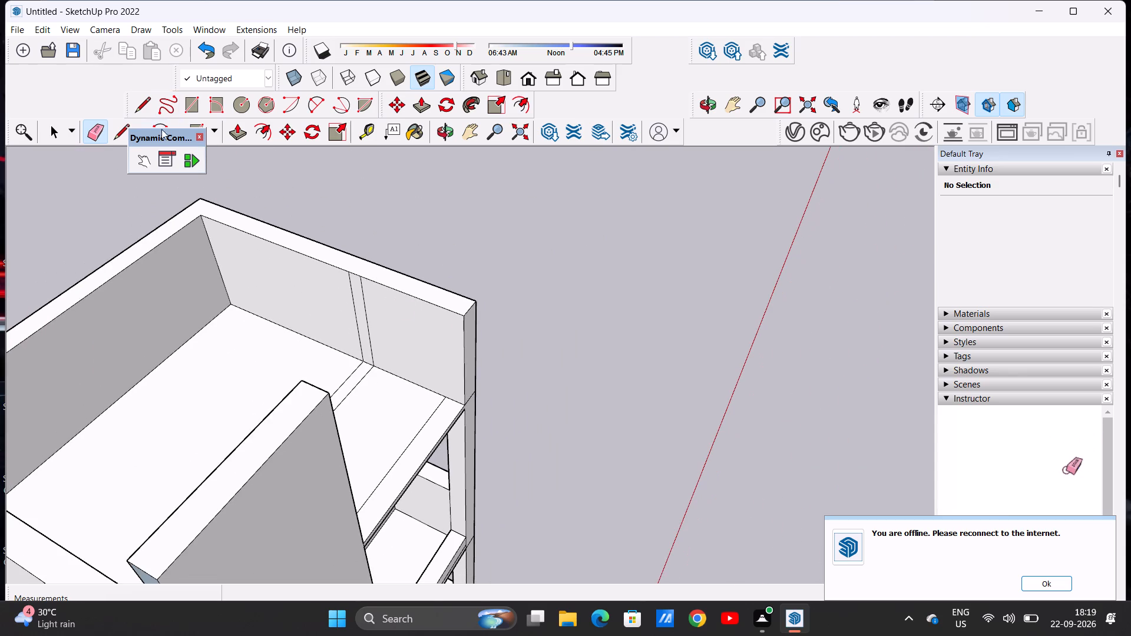
pyautogui.click(137, 108)
pyautogui.scroll(5, 519, 506)
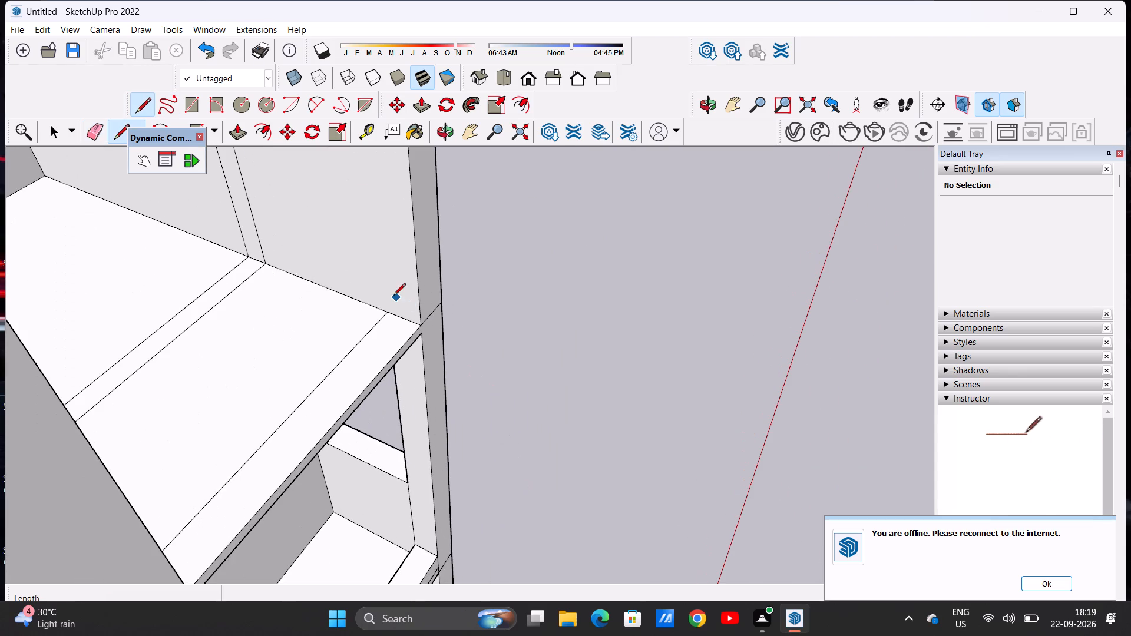
pyautogui.click(386, 309)
pyautogui.scroll(-9, 344, 290)
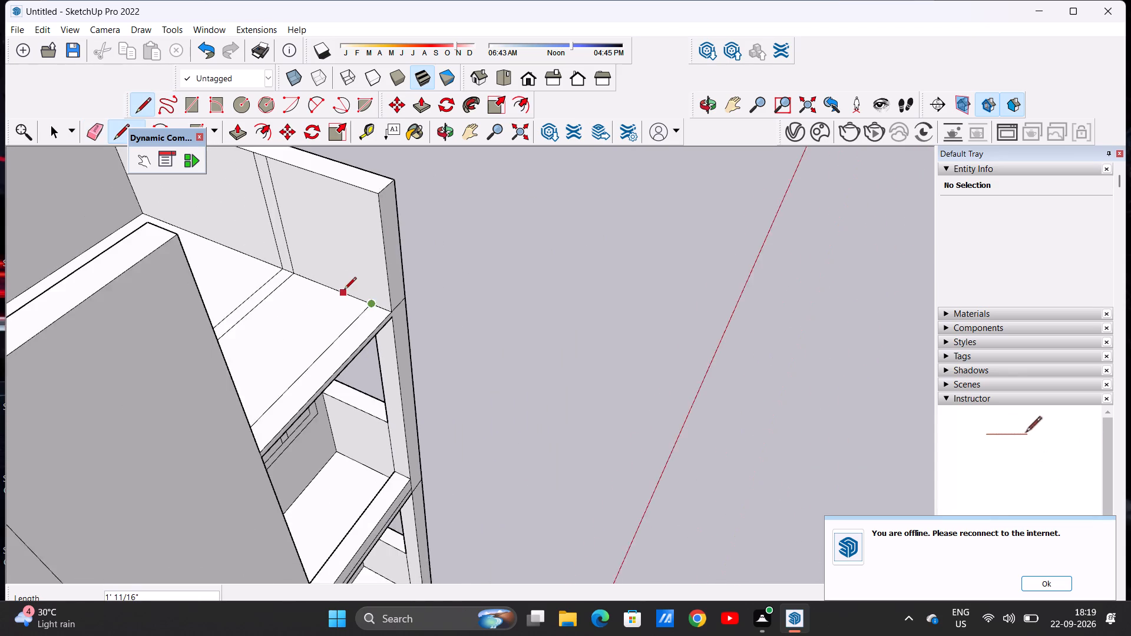
pyautogui.scroll(-5, 344, 290)
pyautogui.click(349, 240)
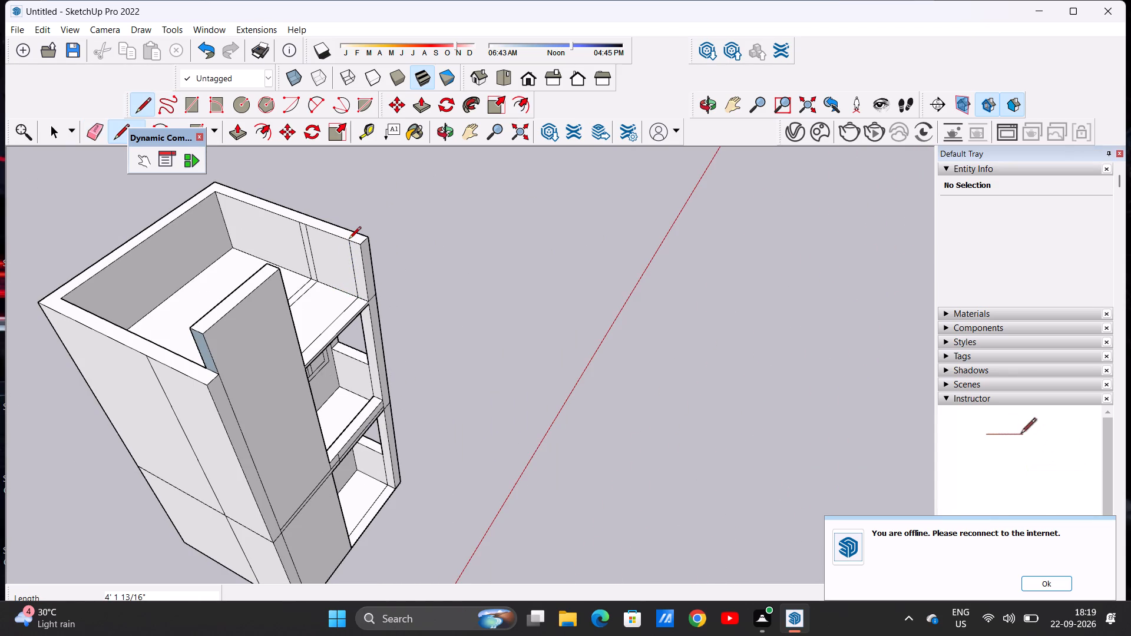
pyautogui.press('space')
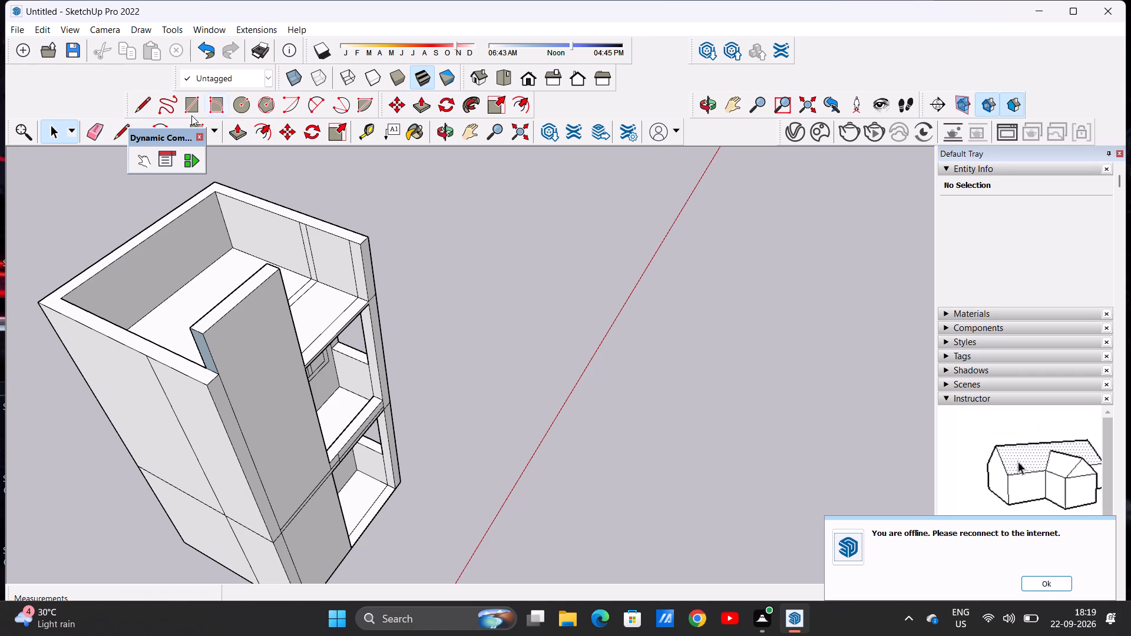
# Draw a short horizontal line near the top of the side parapet's inner face, from the vertical line to the front edge.
pyautogui.click(131, 102)
pyautogui.scroll(11, 310, 260)
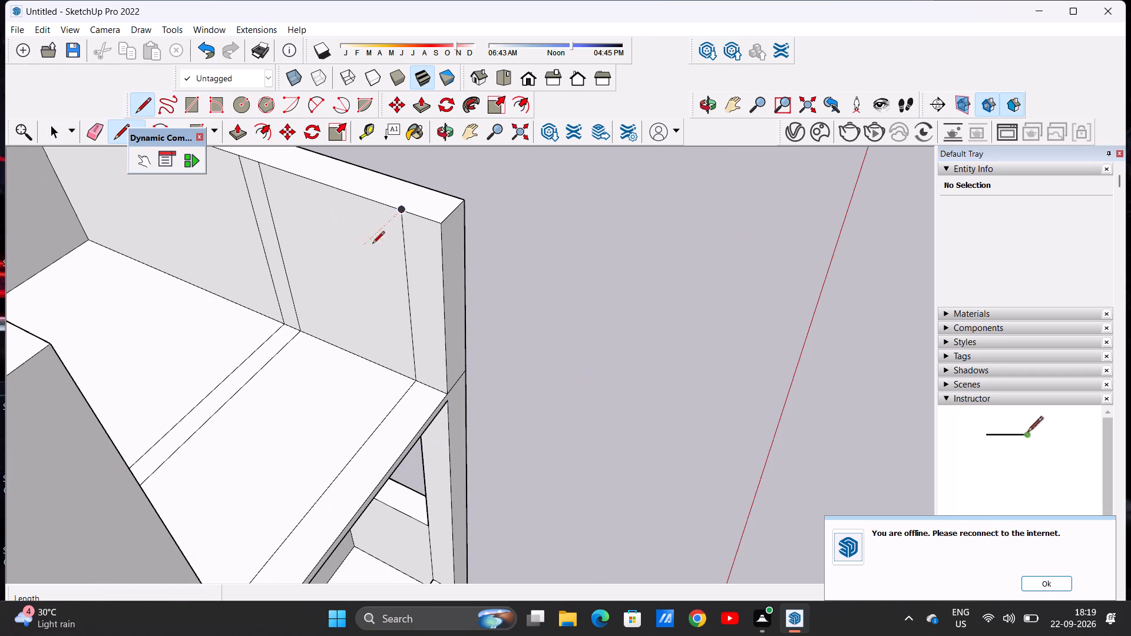
pyautogui.click(404, 238)
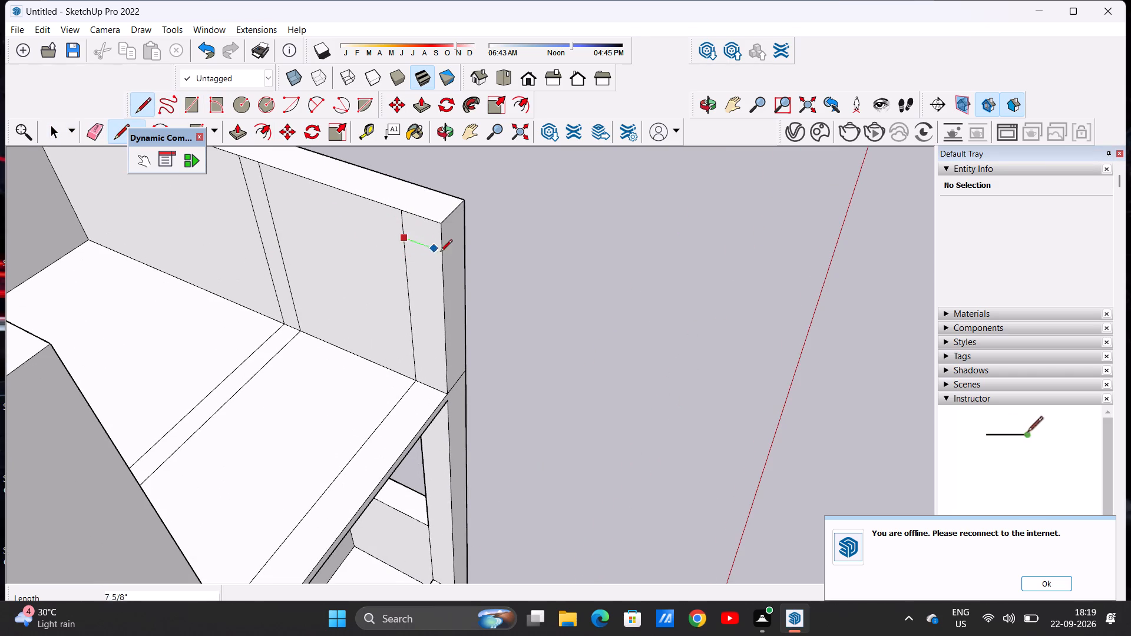
pyautogui.click(441, 253)
# Push/Pull the small face at the top front of the side parapet about 5' 11 9/16" across to the tall front panel as a beam.
pyautogui.moveTo(488, 283); pyautogui.dragTo(398, 294, button='middle')
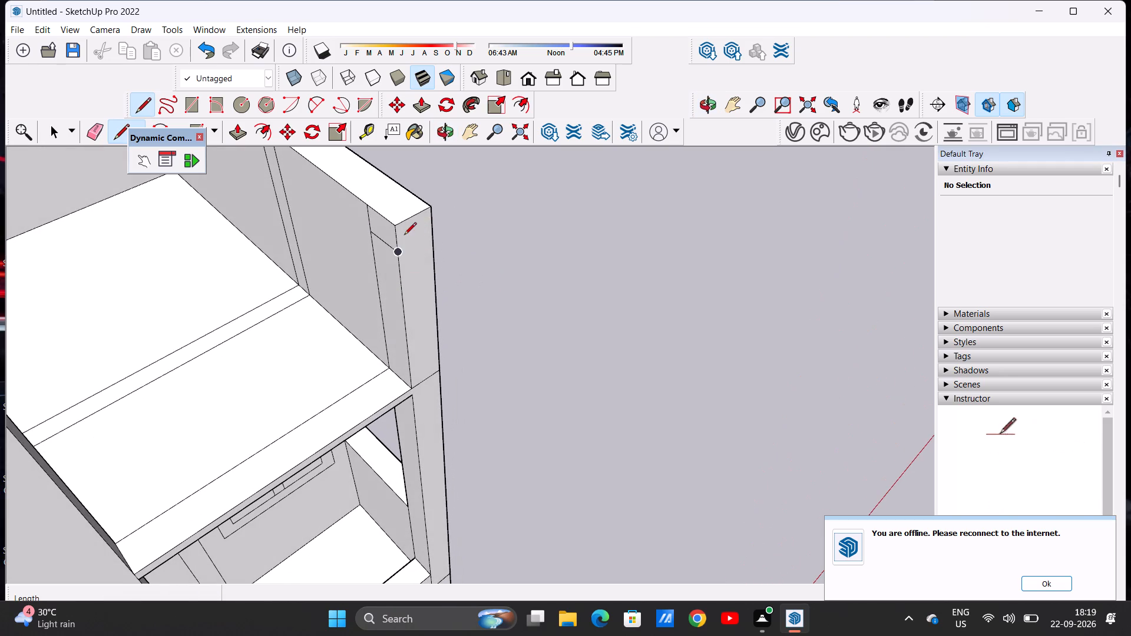
pyautogui.moveTo(464, 269); pyautogui.dragTo(339, 237, button='middle')
pyautogui.scroll(-10, 379, 270)
pyautogui.scroll(4, 342, 227)
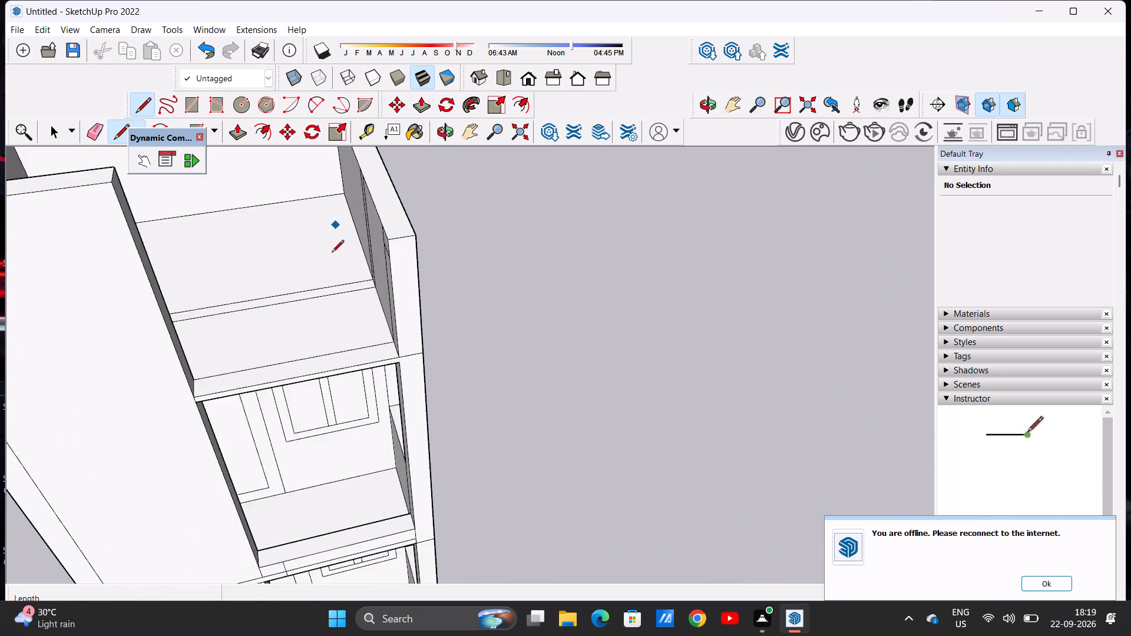
pyautogui.scroll(3, 332, 253)
pyautogui.moveTo(376, 248); pyautogui.dragTo(433, 224, button='middle')
pyautogui.click(234, 127)
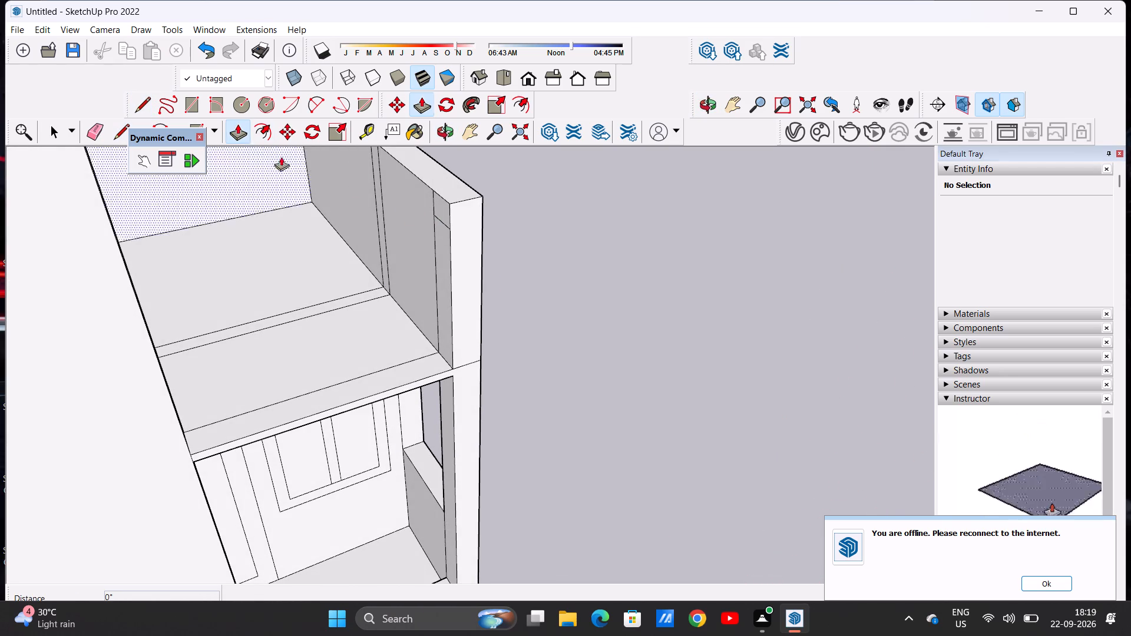
pyautogui.click(442, 200)
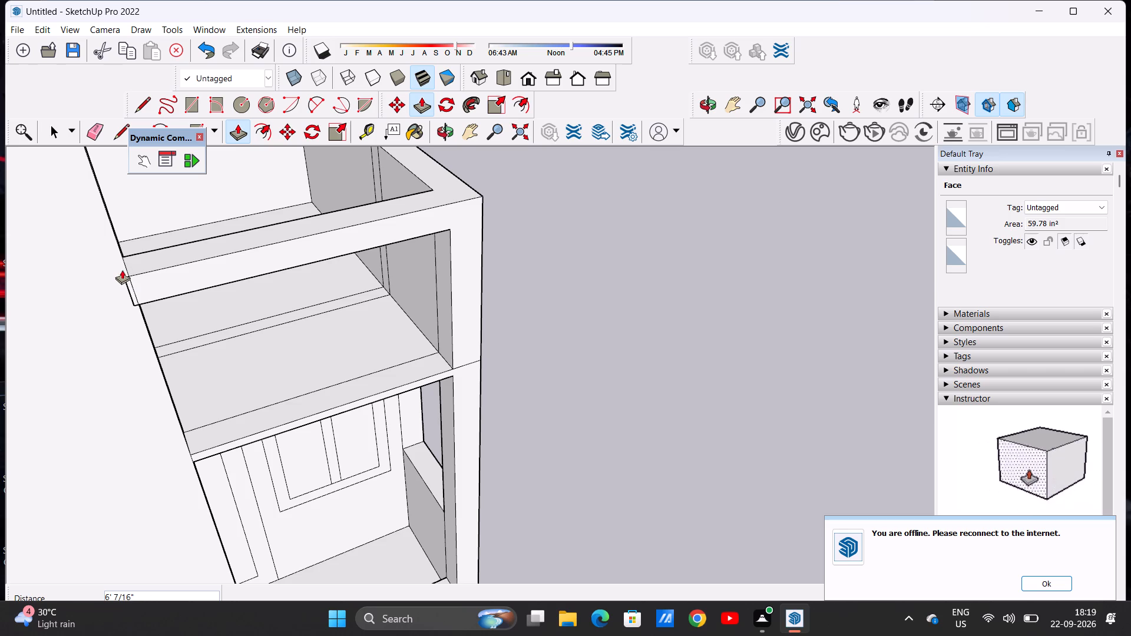
pyautogui.scroll(10, 136, 270)
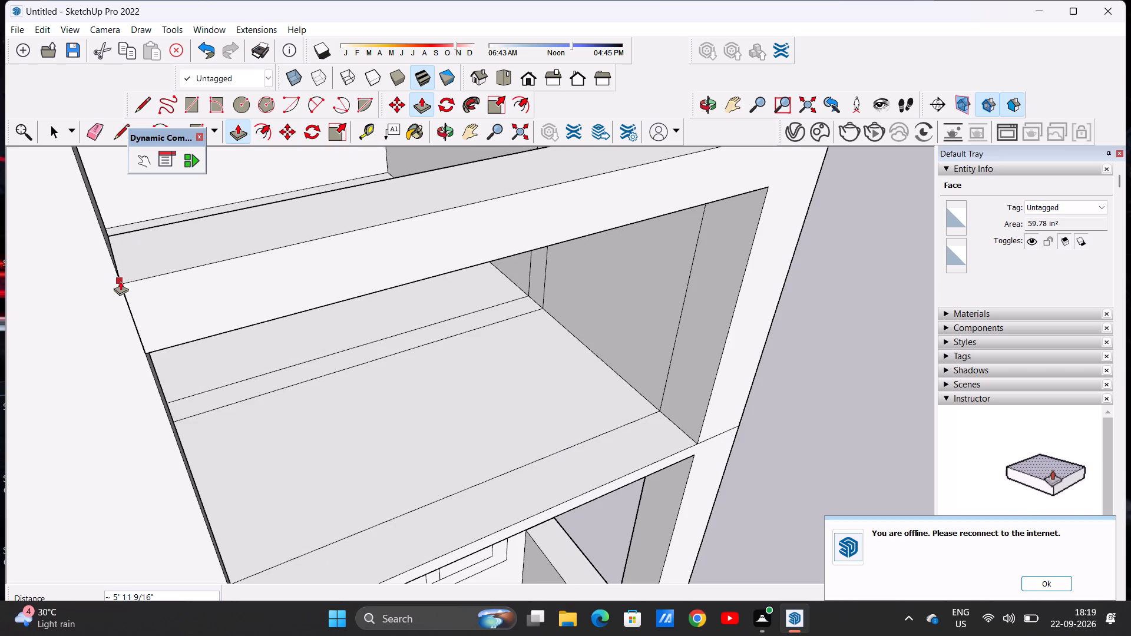
pyautogui.click(120, 281)
pyautogui.press('space')
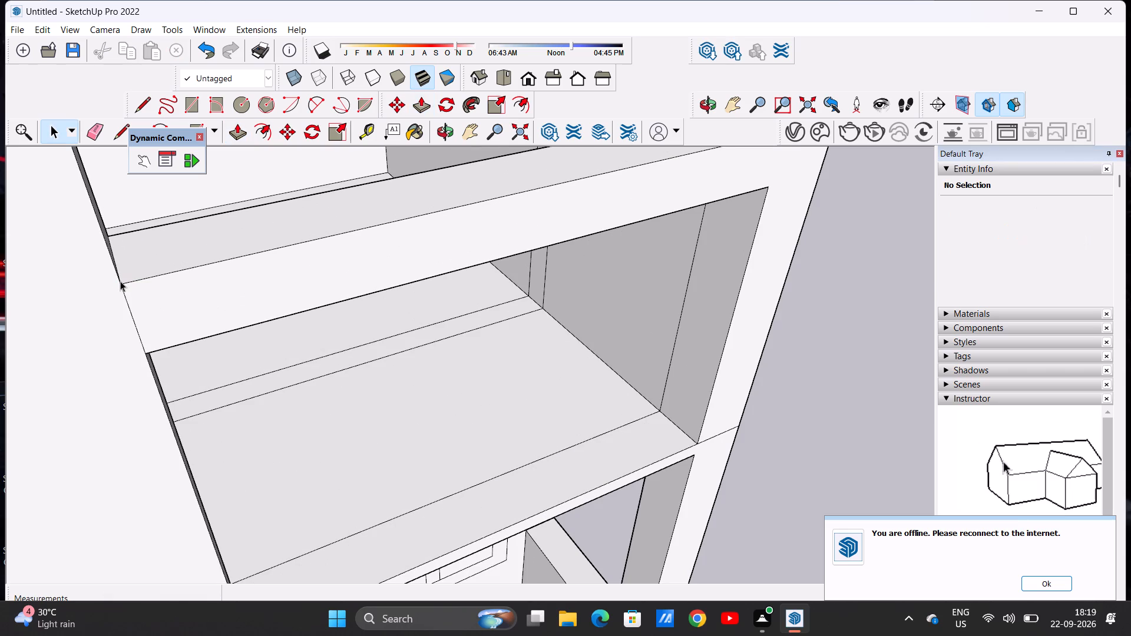
# Examine the front beam, tall panel and roof parapet from several angles and distances.
pyautogui.scroll(-20, 120, 281)
pyautogui.moveTo(295, 343); pyautogui.dragTo(258, 254, button='middle')
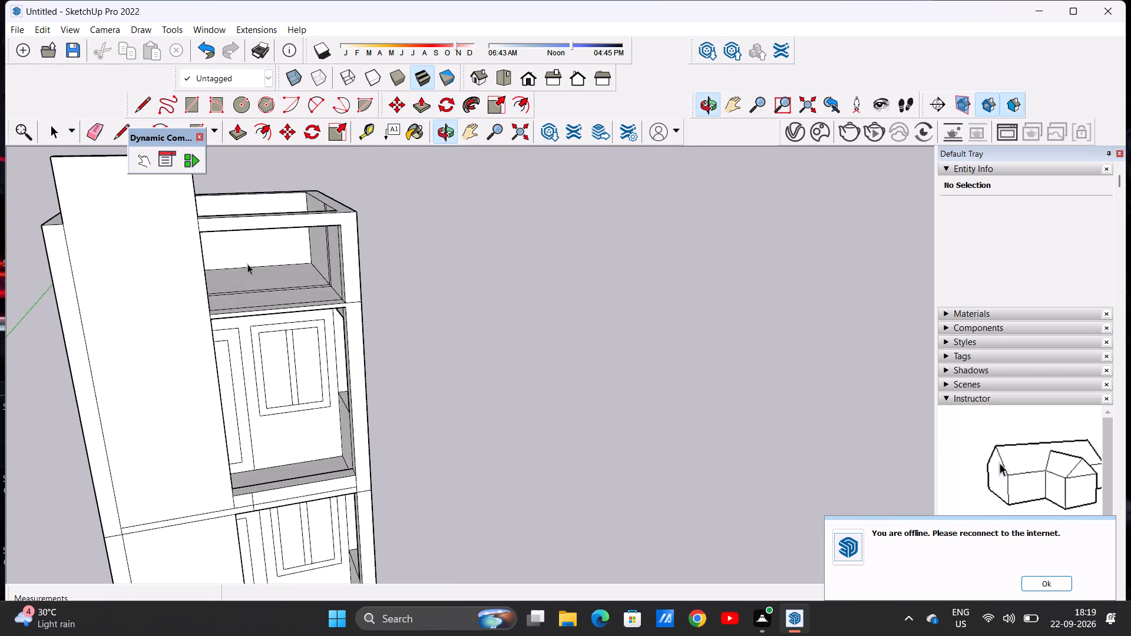
pyautogui.scroll(-9, 247, 264)
pyautogui.scroll(4, 281, 281)
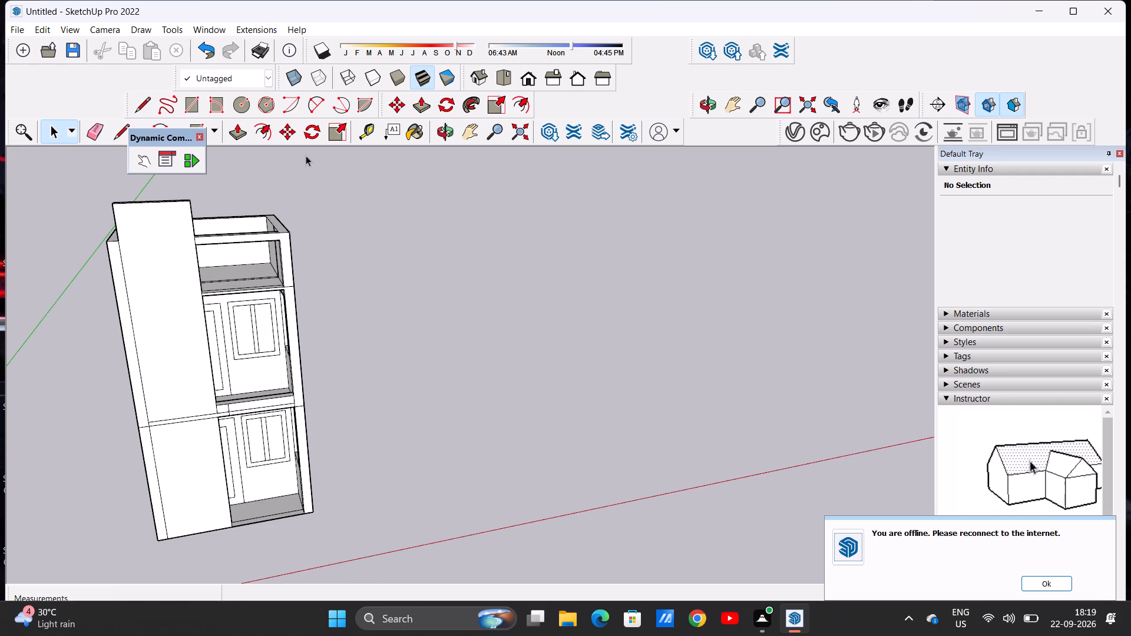
pyautogui.scroll(-2, 242, 240)
pyautogui.scroll(3, 274, 271)
pyautogui.moveTo(280, 283); pyautogui.dragTo(210, 285, button='middle')
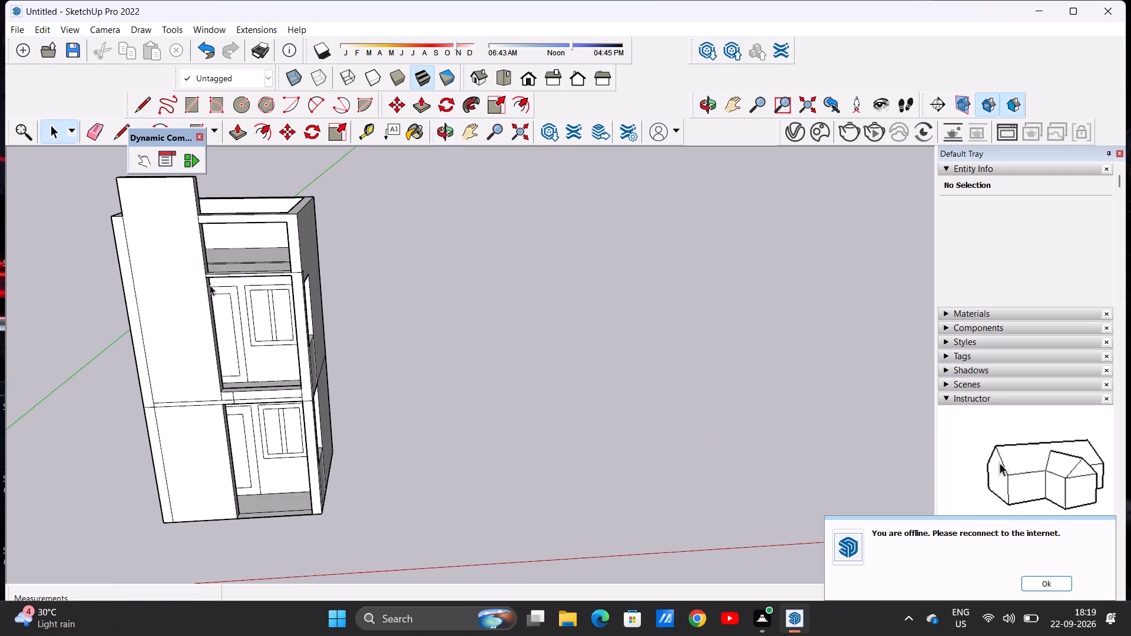
pyautogui.scroll(3, 234, 320)
pyautogui.scroll(-5, 262, 304)
pyautogui.scroll(5, 296, 219)
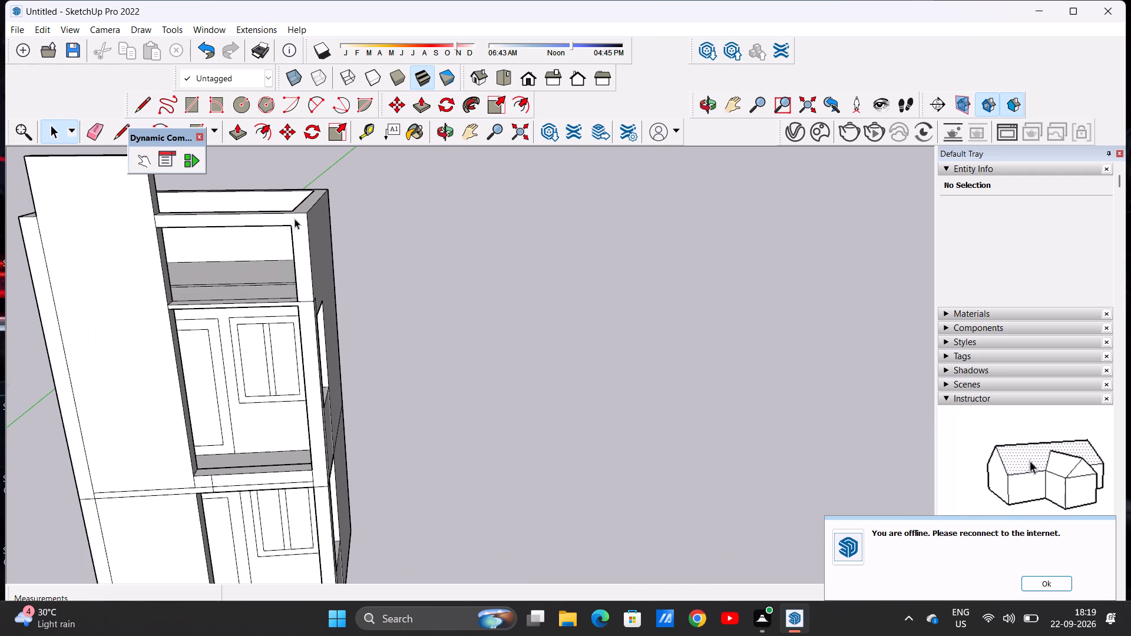
pyautogui.scroll(-3, 277, 244)
pyautogui.moveTo(235, 274); pyautogui.dragTo(199, 261, button='middle')
pyautogui.scroll(-5, 199, 252)
pyautogui.scroll(3, 199, 227)
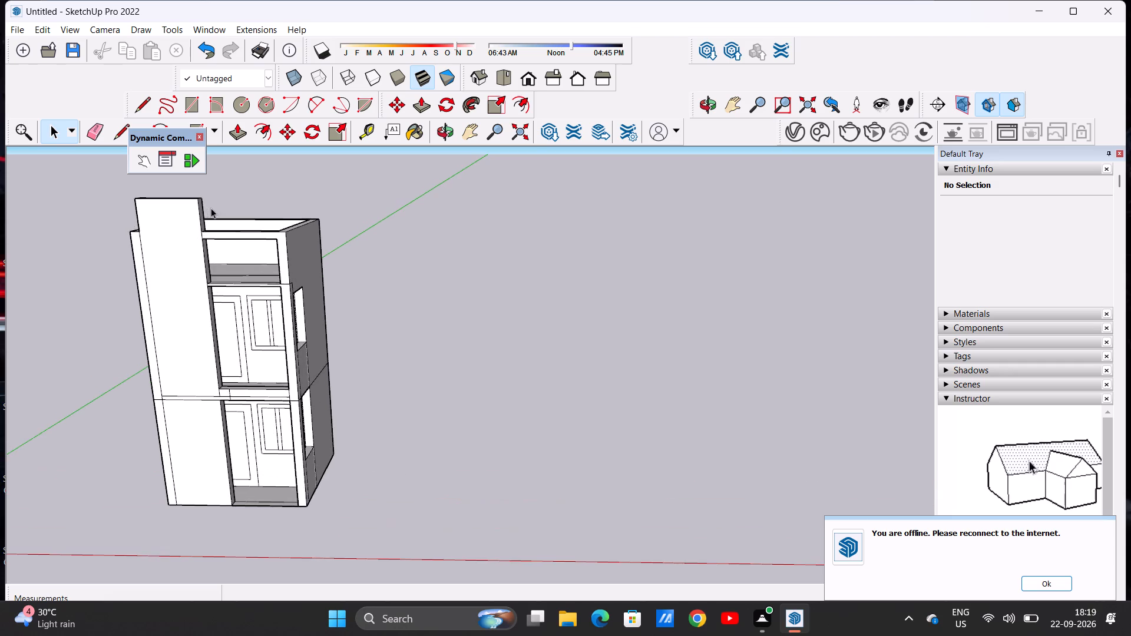
pyautogui.scroll(-4, 211, 207)
pyautogui.moveTo(185, 194); pyautogui.dragTo(98, 267, button='middle')
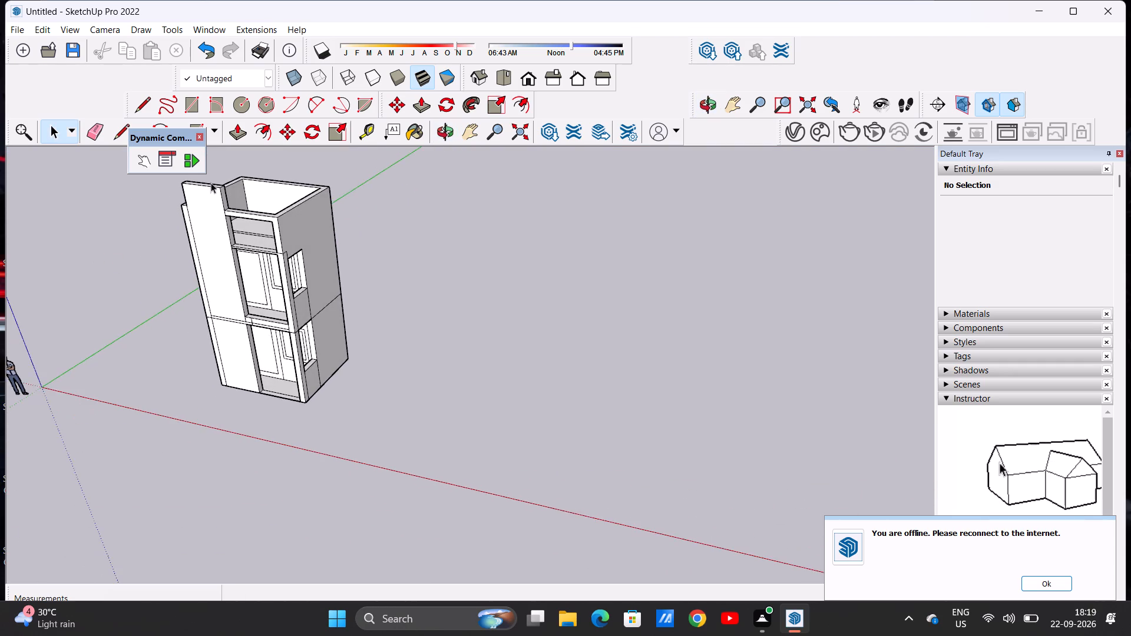
pyautogui.scroll(7, 211, 181)
pyautogui.moveTo(225, 201); pyautogui.dragTo(353, 138, button='middle')
pyautogui.scroll(2, 208, 236)
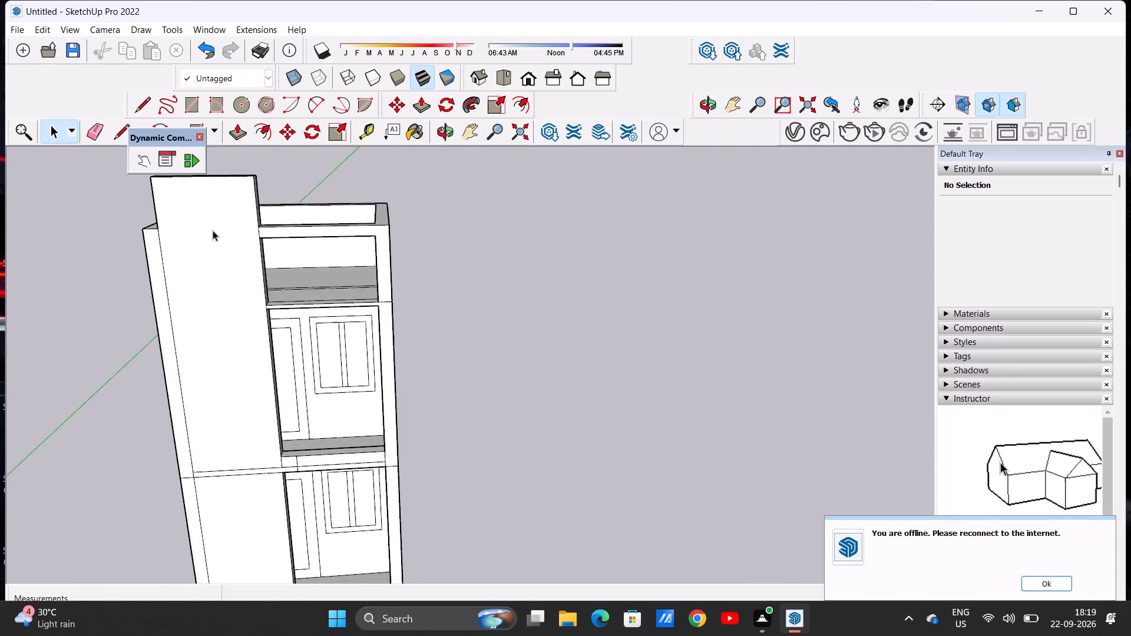
pyautogui.scroll(-4, 210, 231)
pyautogui.moveTo(193, 244); pyautogui.dragTo(197, 213, button='middle')
pyautogui.scroll(-6, 194, 216)
pyautogui.scroll(6, 213, 181)
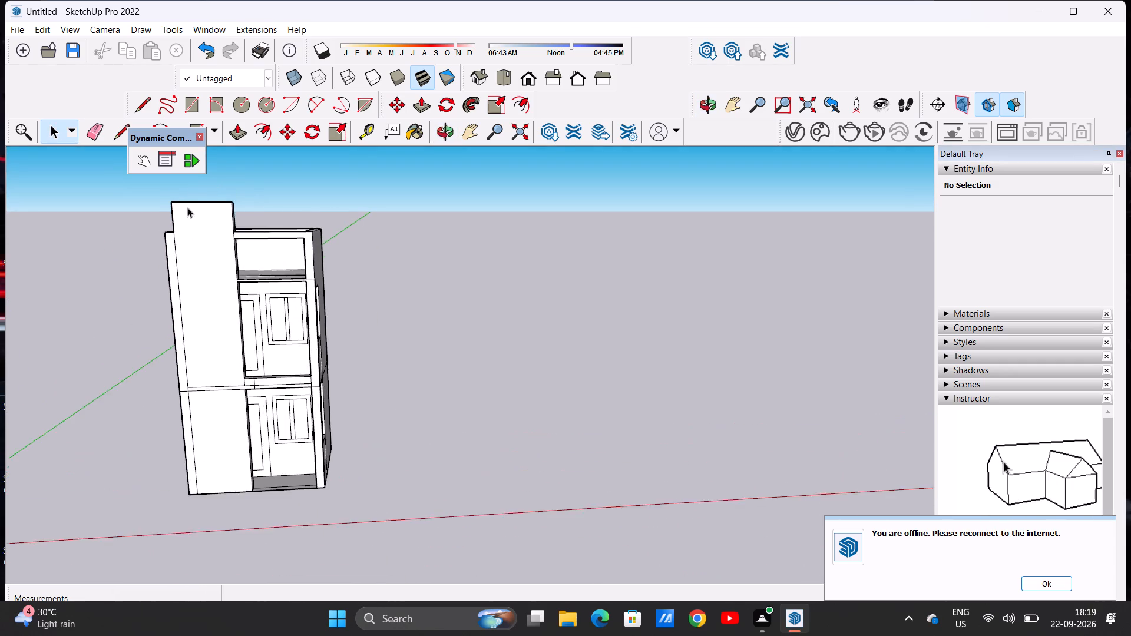
pyautogui.scroll(3, 187, 207)
# Draw a horizontal line about 4' 11 11/16" long across the tall panel's front face, just below its top edge.
pyautogui.click(141, 98)
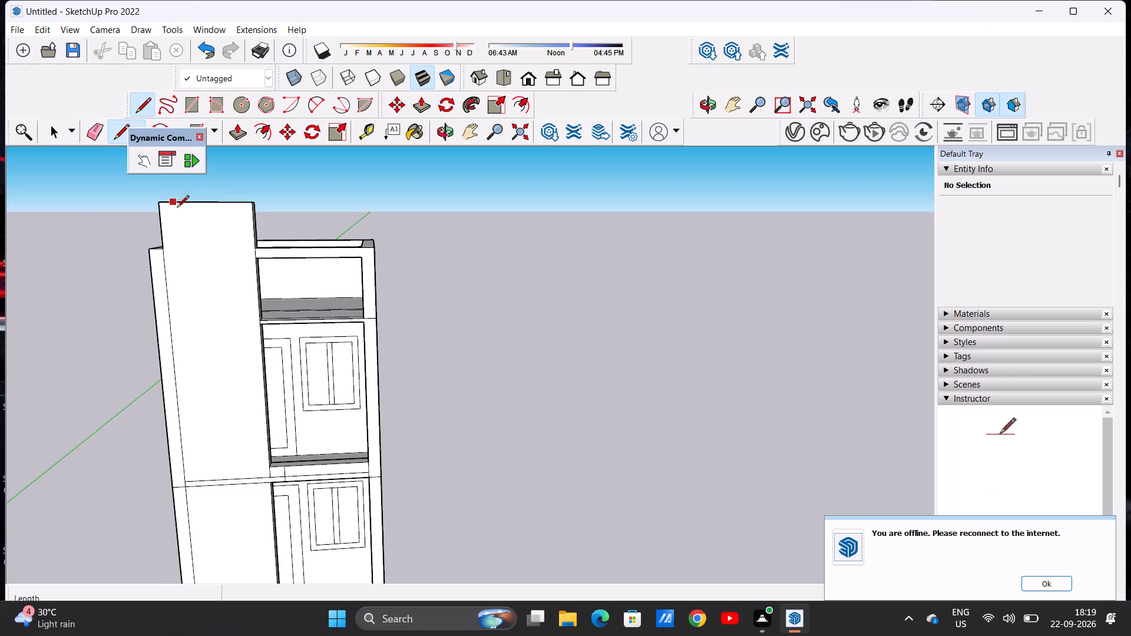
pyautogui.scroll(5, 180, 217)
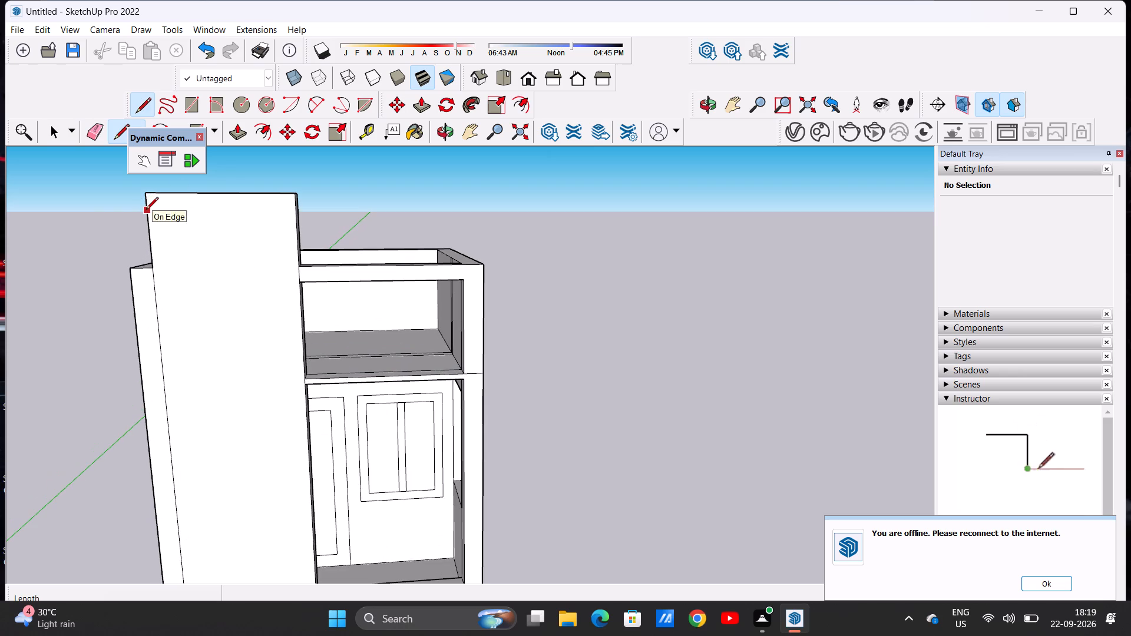
pyautogui.click(148, 210)
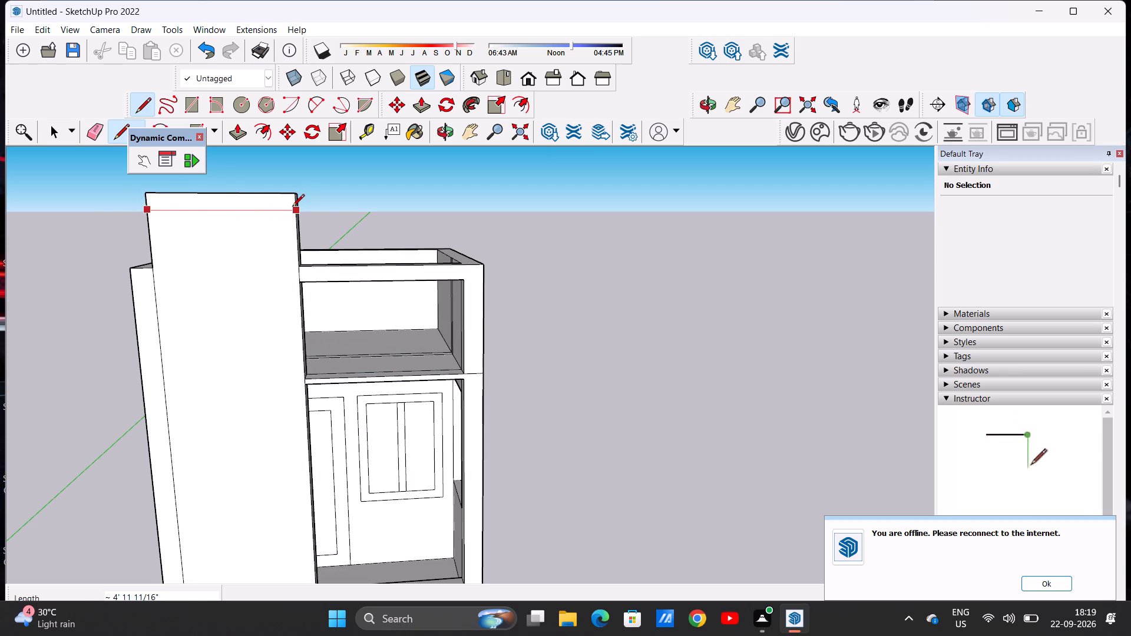
pyautogui.click(292, 207)
# Draw a horizontal line about 4' 11 11/16" long across the tall panel's roof-side face, just below its top edge.
pyautogui.moveTo(365, 213); pyautogui.dragTo(92, 260, button='middle')
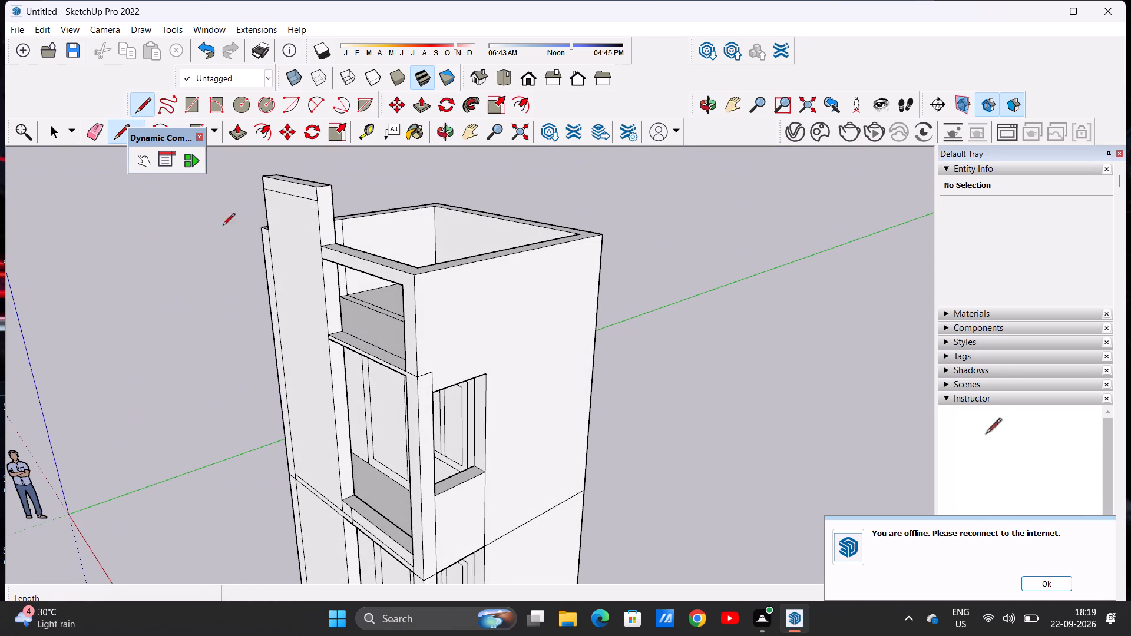
pyautogui.moveTo(373, 178); pyautogui.dragTo(114, 247, button='middle')
pyautogui.moveTo(365, 193); pyautogui.dragTo(124, 201, button='middle')
pyautogui.scroll(-11, 124, 201)
pyautogui.scroll(14, 286, 180)
pyautogui.scroll(-4, 249, 201)
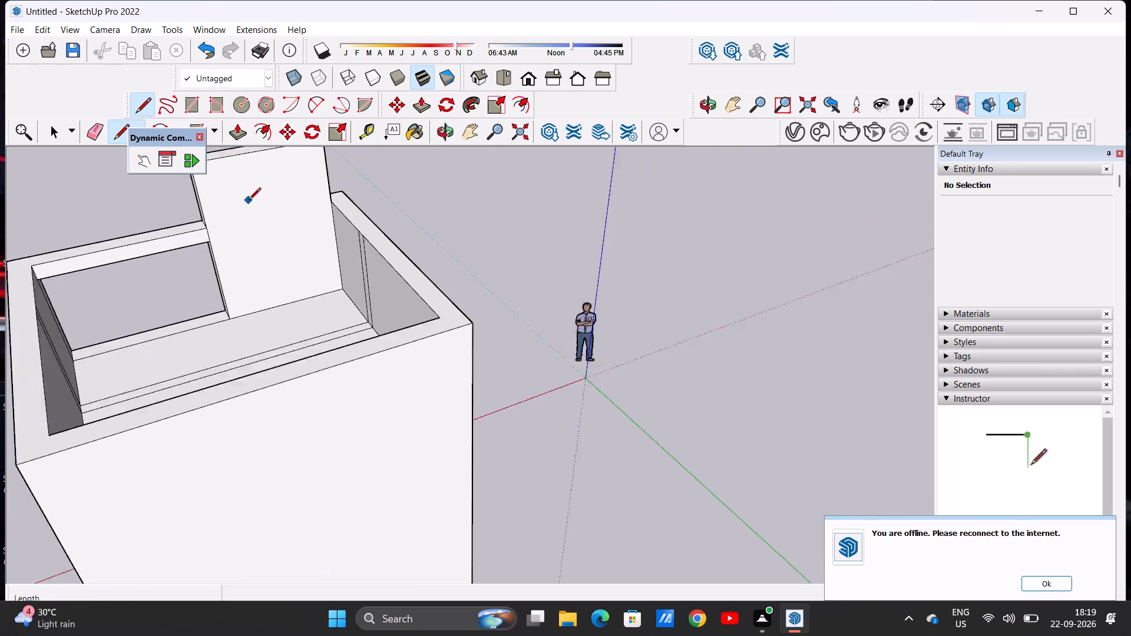
pyautogui.scroll(-9, 249, 201)
pyautogui.scroll(20, 218, 179)
pyautogui.scroll(2, 218, 179)
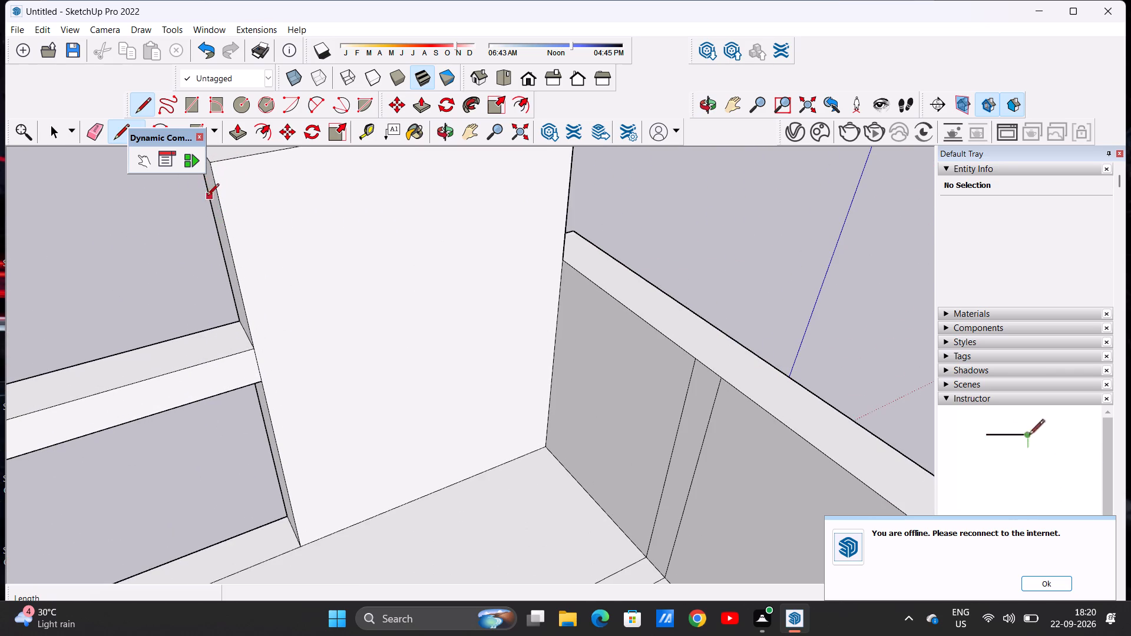
pyautogui.click(219, 194)
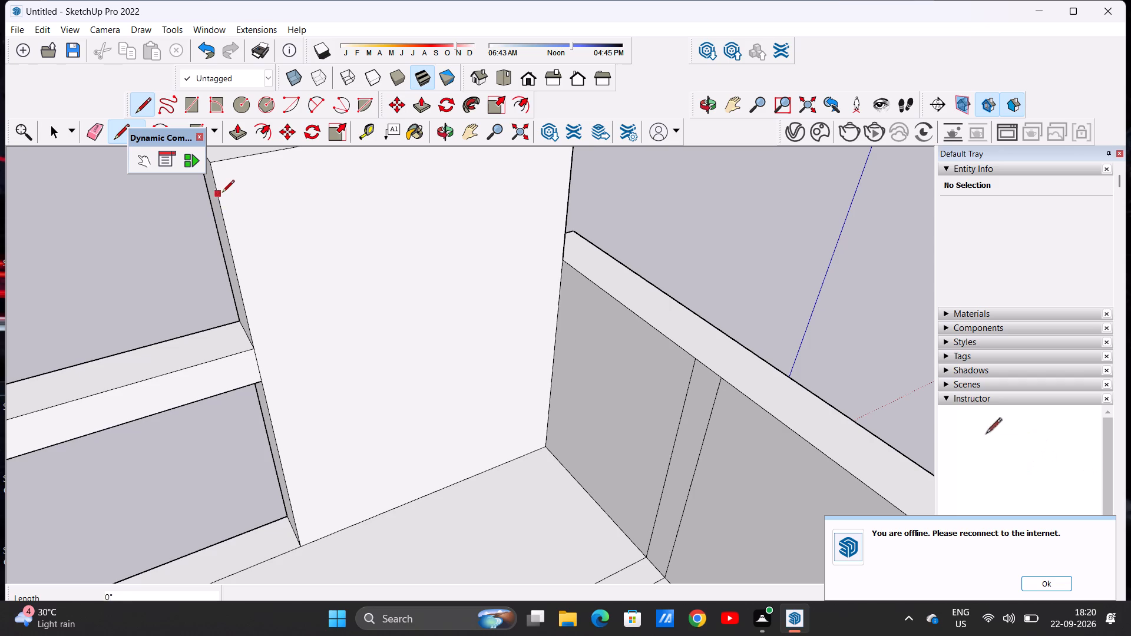
pyautogui.scroll(-10, 348, 165)
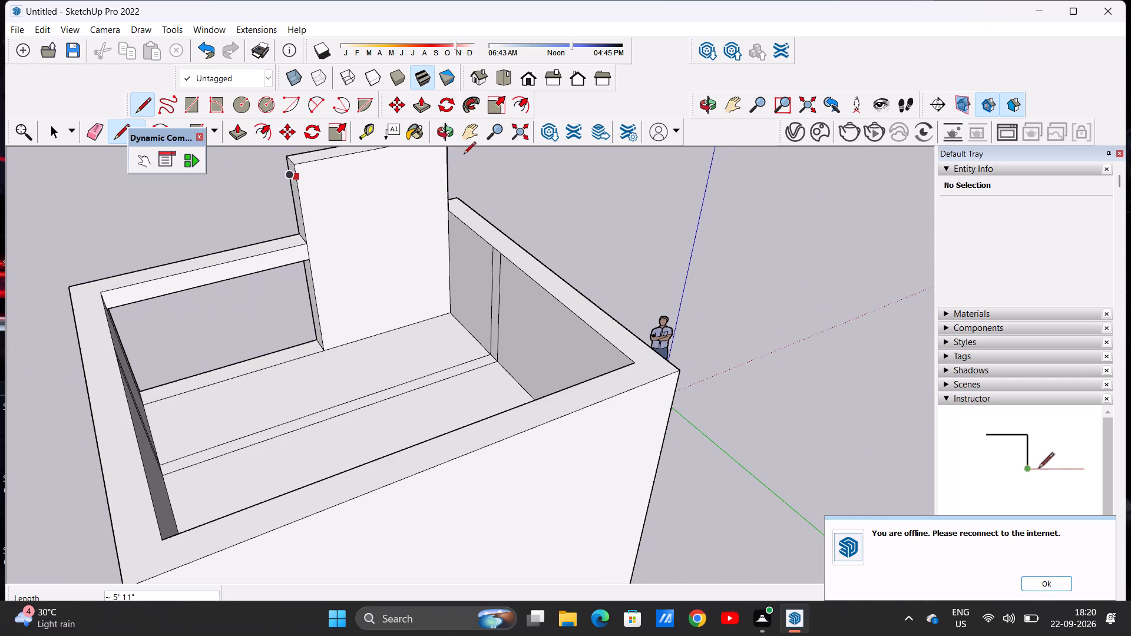
pyautogui.scroll(-11, 438, 164)
pyautogui.scroll(14, 432, 172)
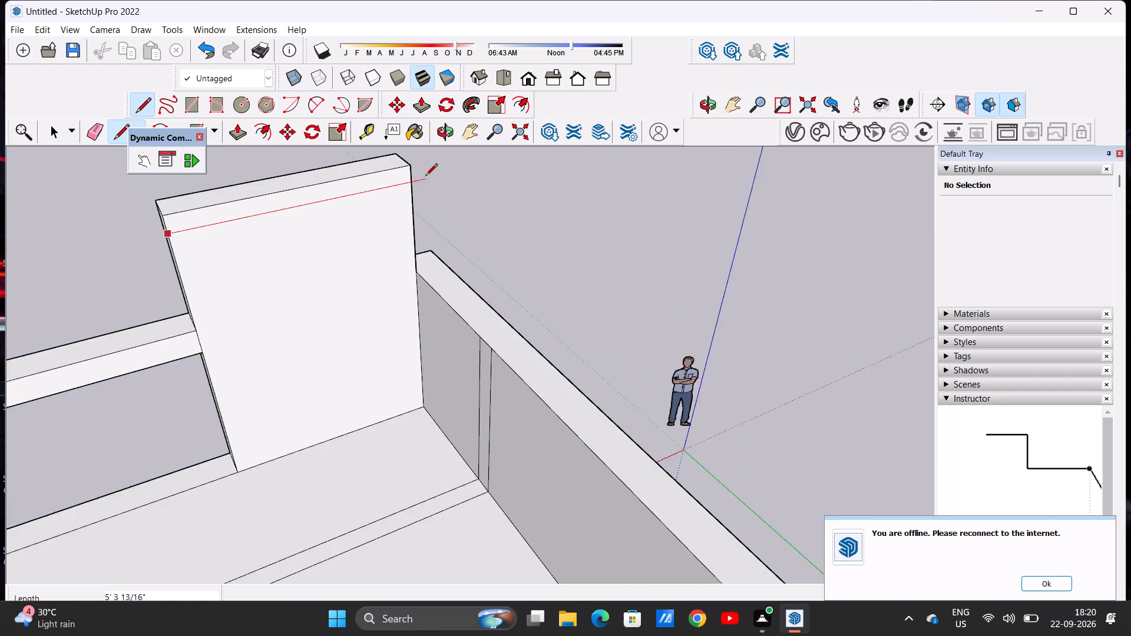
pyautogui.scroll(8, 425, 177)
pyautogui.scroll(-11, 393, 181)
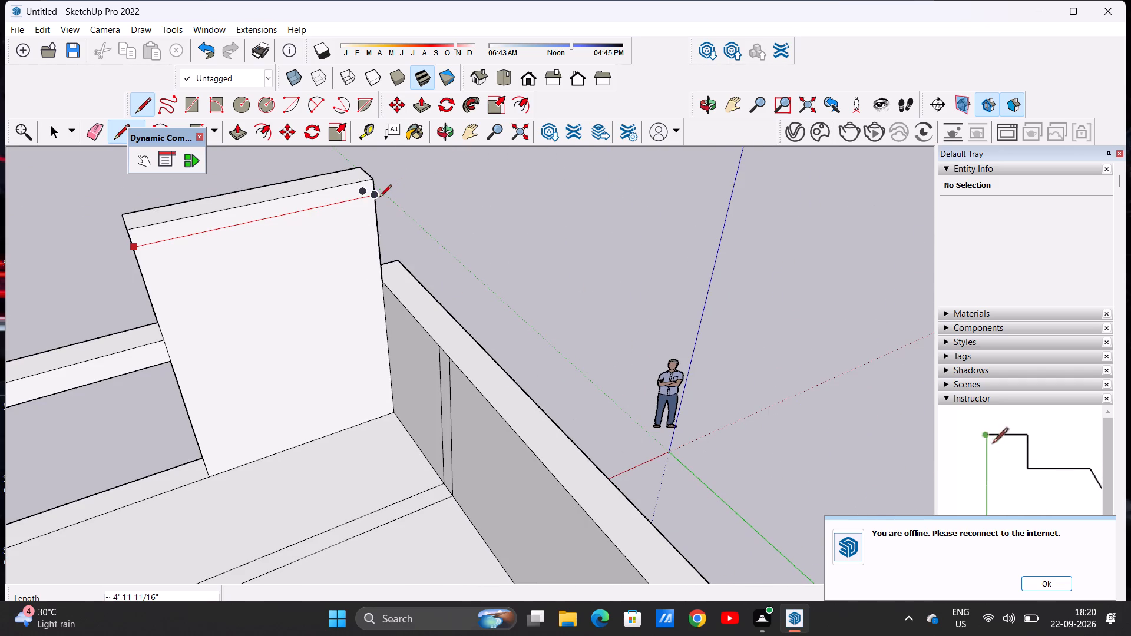
pyautogui.click(375, 197)
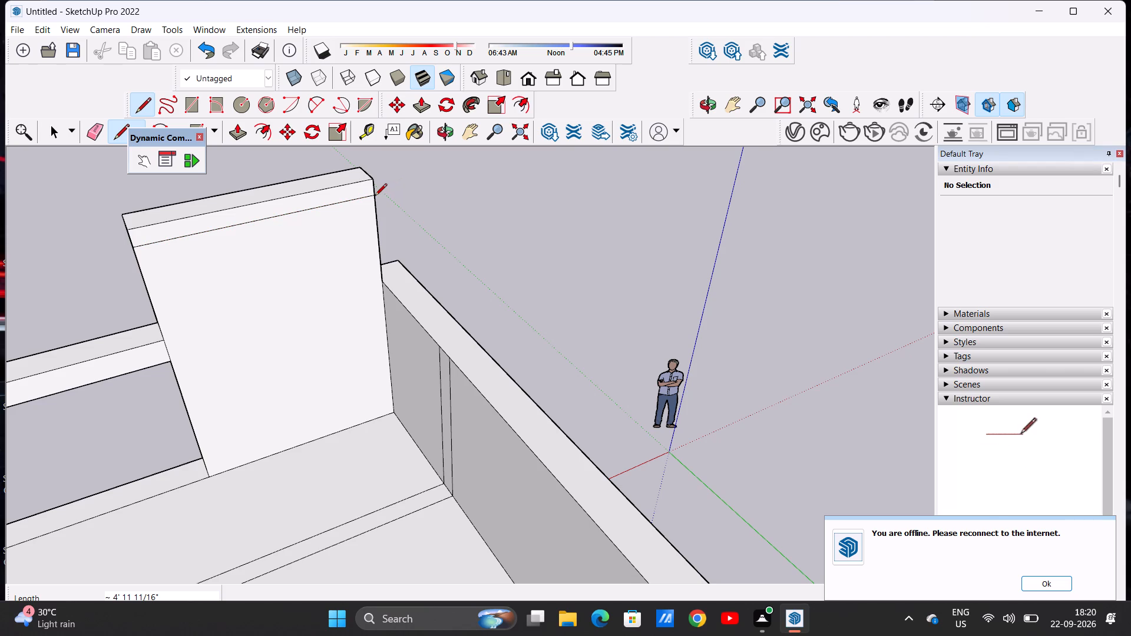
pyautogui.press('space')
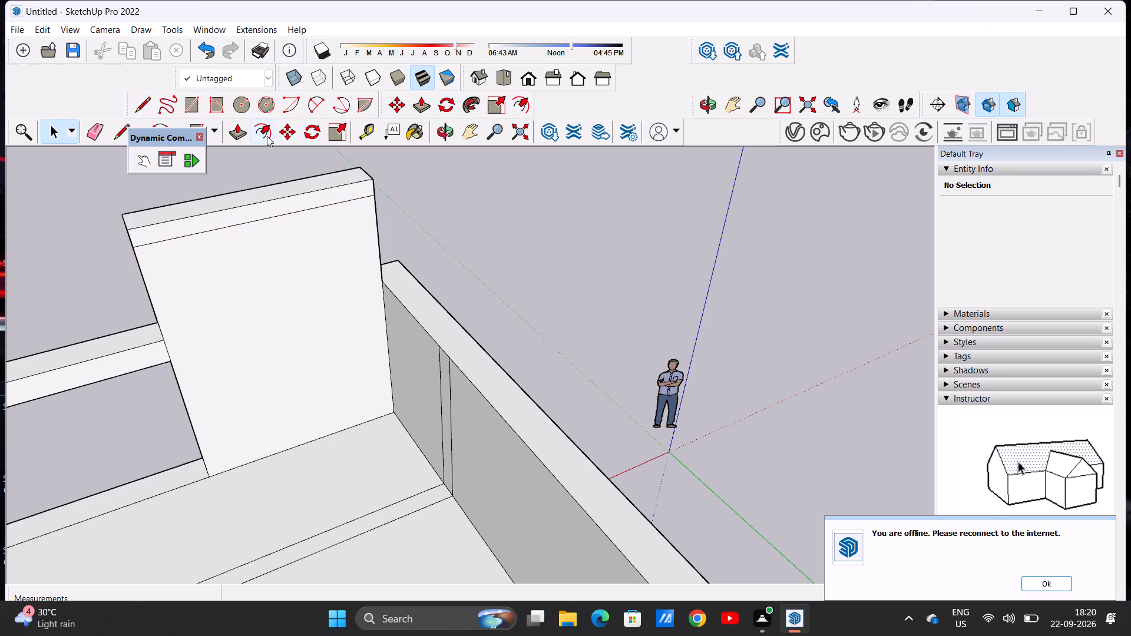
# Push/Pull the narrow top strip of the tall panel's roof-side face about 3' 9 5/16" back over the roof.
pyautogui.click(236, 135)
pyautogui.moveTo(190, 239); pyautogui.dragTo(455, 203, button='middle')
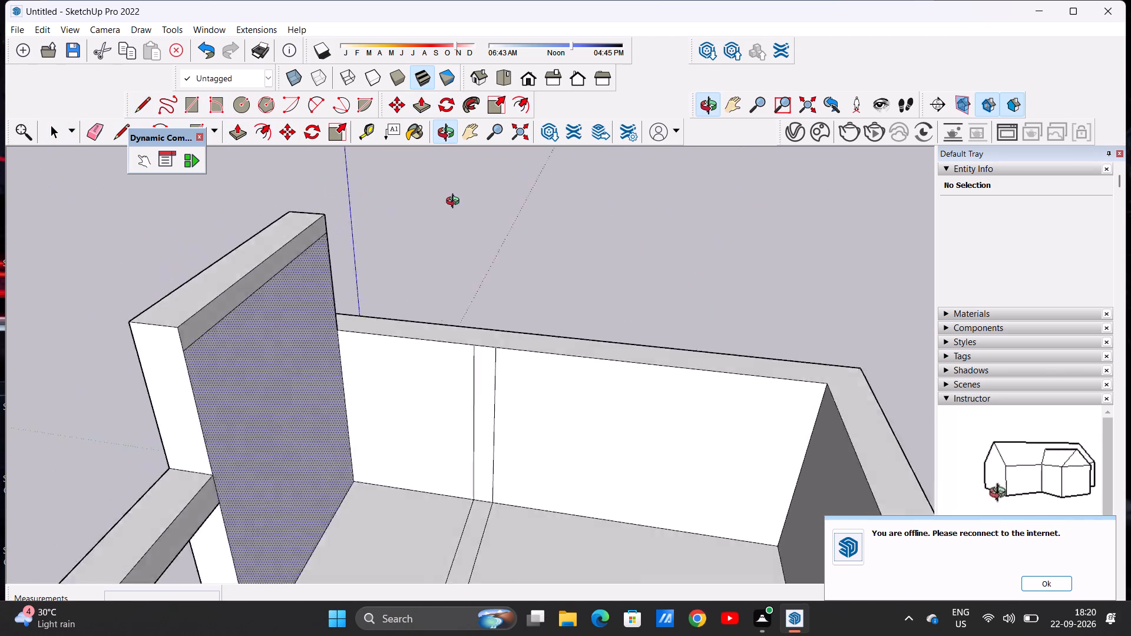
pyautogui.moveTo(455, 203); pyautogui.dragTo(495, 190, button='middle')
pyautogui.click(272, 321)
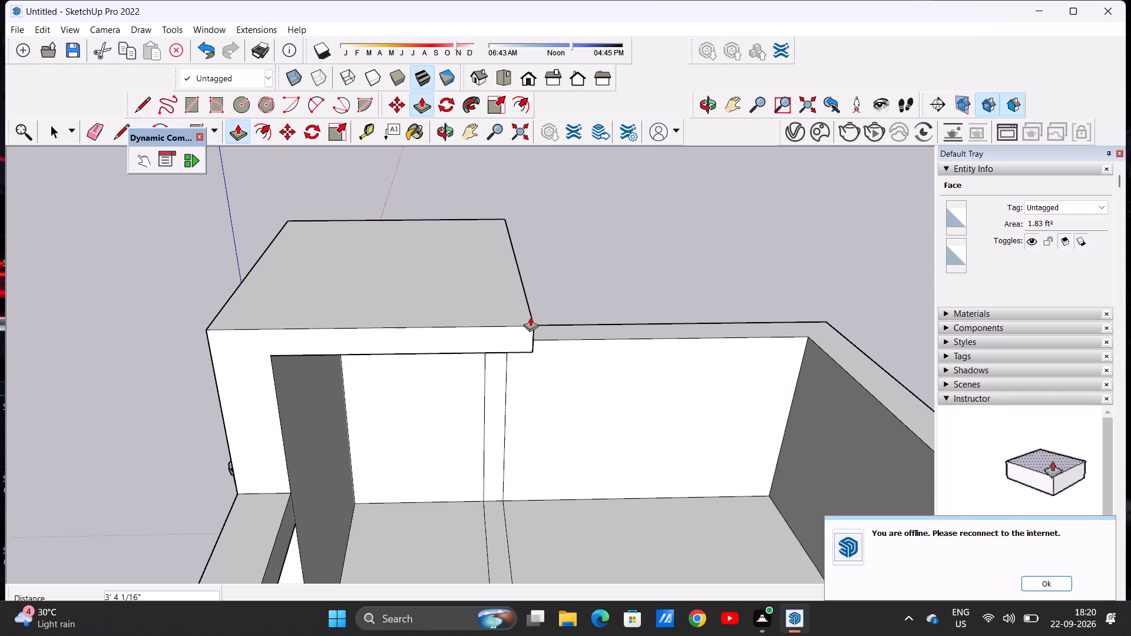
pyautogui.click(564, 318)
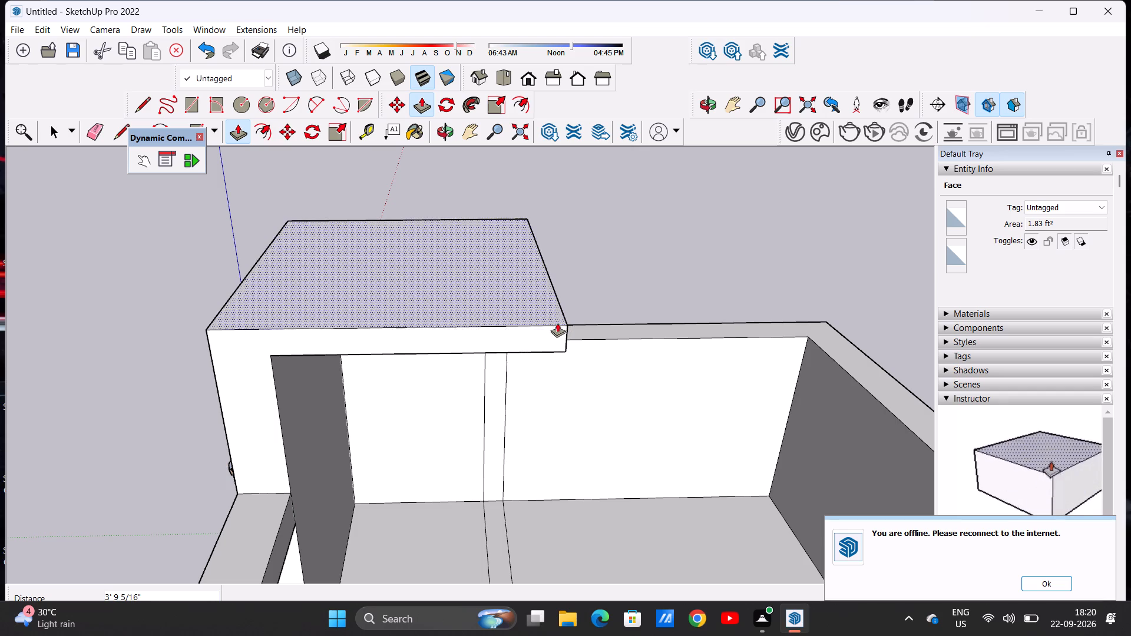
# Push/Pull the tall panel's roof-side face below the projecting top strip about 3' back over the roof.
pyautogui.click(298, 433)
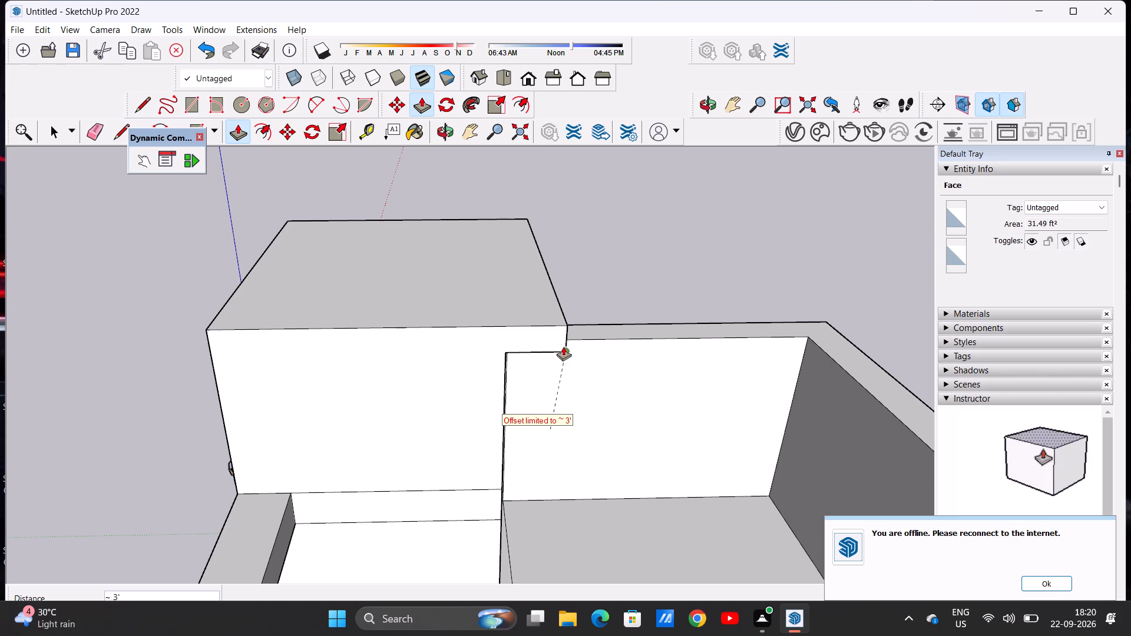
pyautogui.click(503, 346)
pyautogui.press('space')
# Examine the deepened tall panel and its overhanging top slab from the side and front.
pyautogui.moveTo(360, 525); pyautogui.dragTo(481, 360, button='middle')
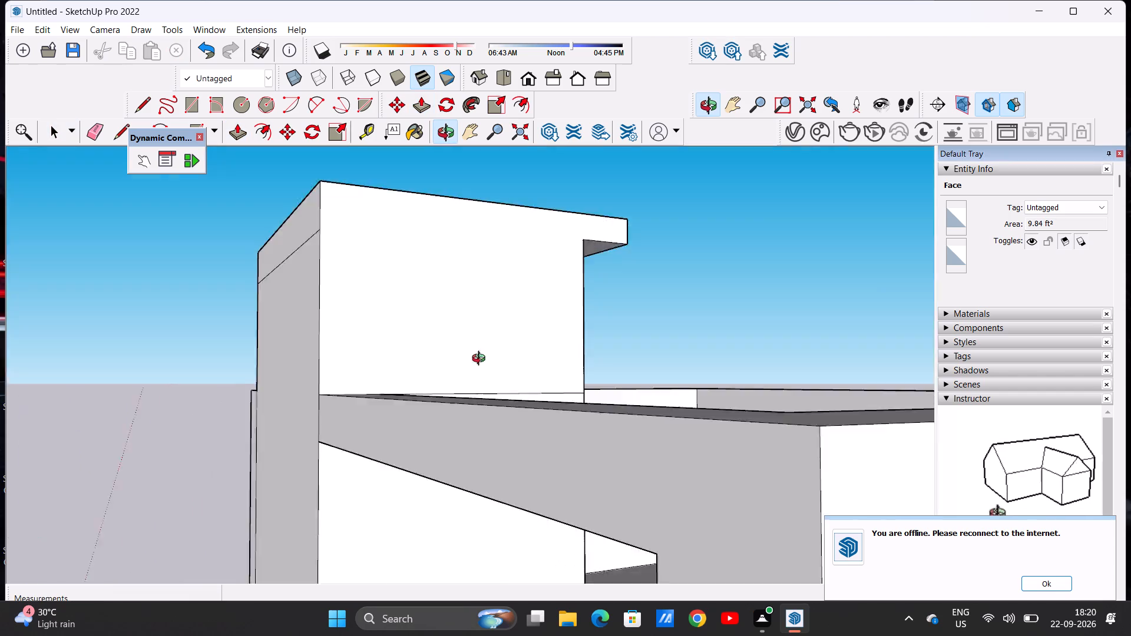
pyautogui.moveTo(481, 360); pyautogui.dragTo(425, 366, button='middle')
pyautogui.scroll(-11, 430, 367)
pyautogui.scroll(1, 438, 363)
pyautogui.scroll(-11, 438, 363)
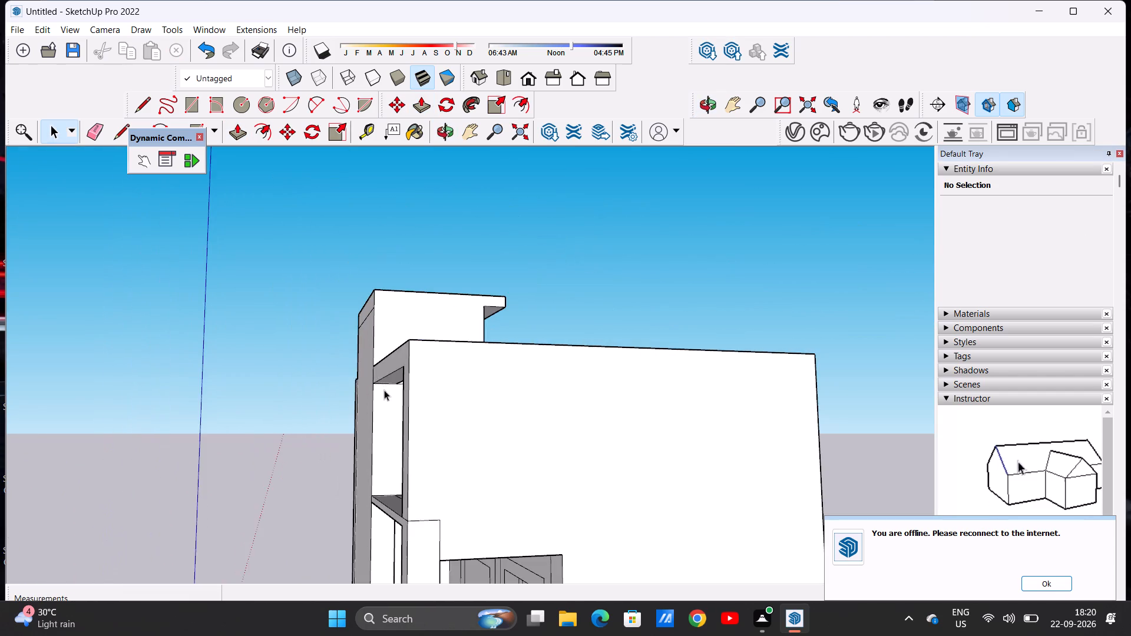
pyautogui.moveTo(382, 392); pyautogui.dragTo(662, 431, button='middle')
pyautogui.scroll(-5, 637, 439)
pyautogui.scroll(5, 453, 301)
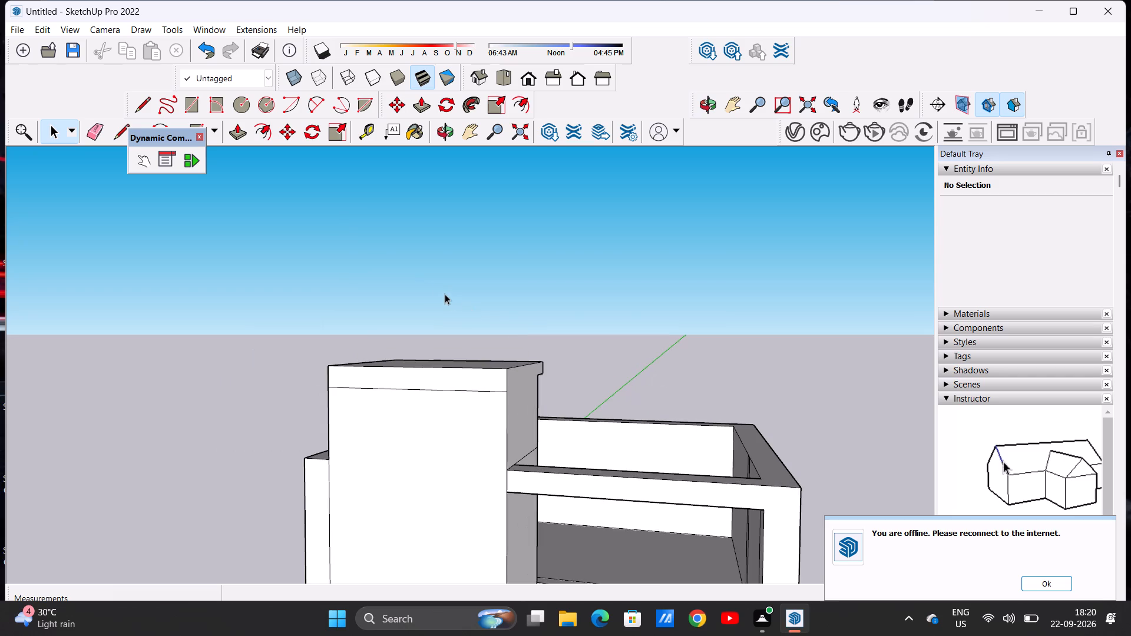
# Push/Pull the narrow top strip of the tall panel's front face outward about 1' 5 1/8".
pyautogui.click(235, 130)
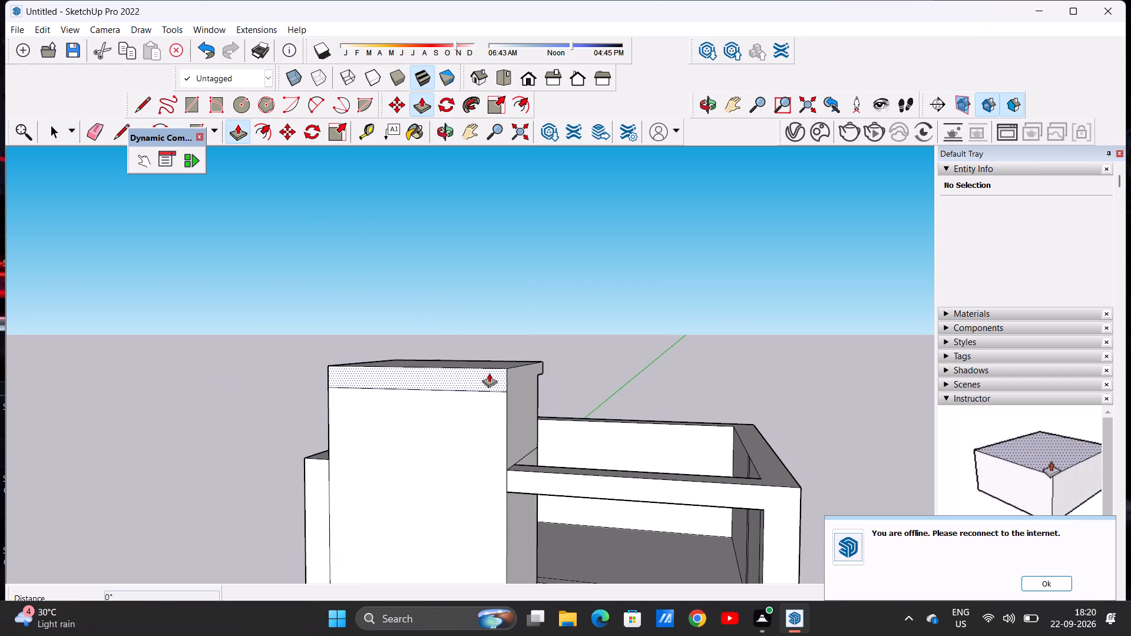
pyautogui.click(496, 369)
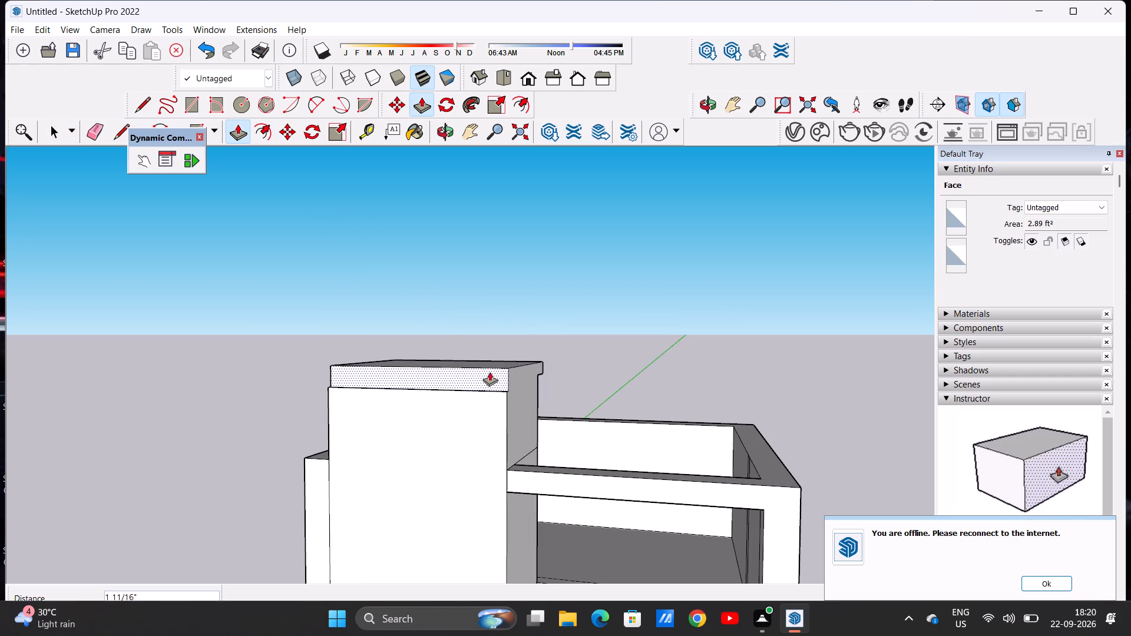
pyautogui.scroll(5, 496, 366)
pyautogui.click(496, 383)
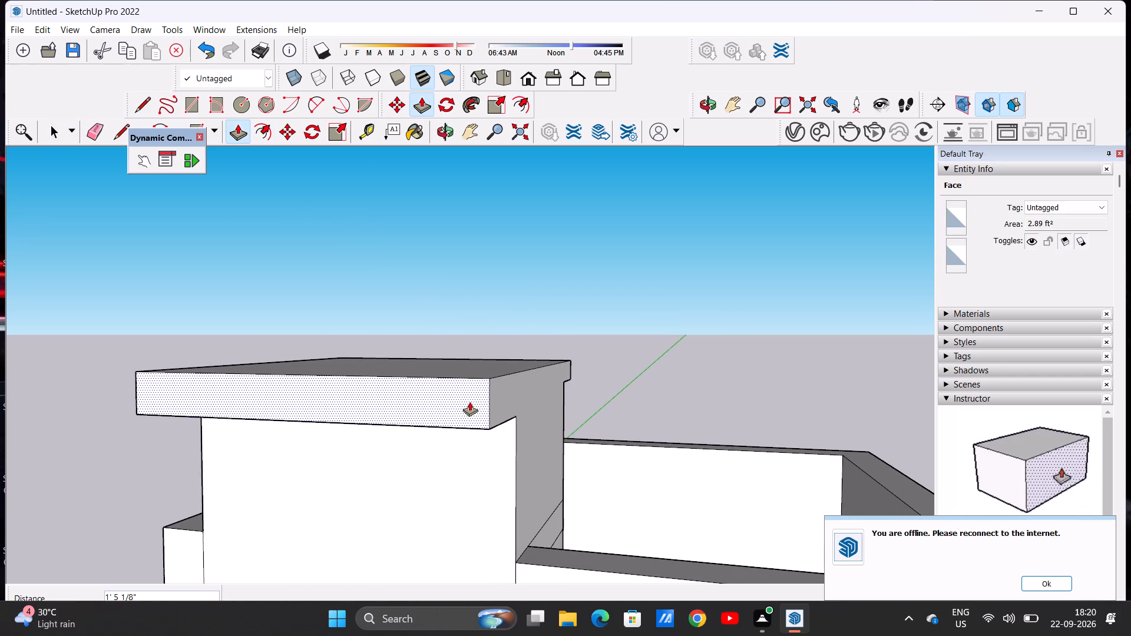
pyautogui.click(469, 402)
pyautogui.press('space')
# Examine the tower cap's front overhang from below, from the front and from above.
pyautogui.moveTo(460, 448); pyautogui.dragTo(527, 271, button='middle')
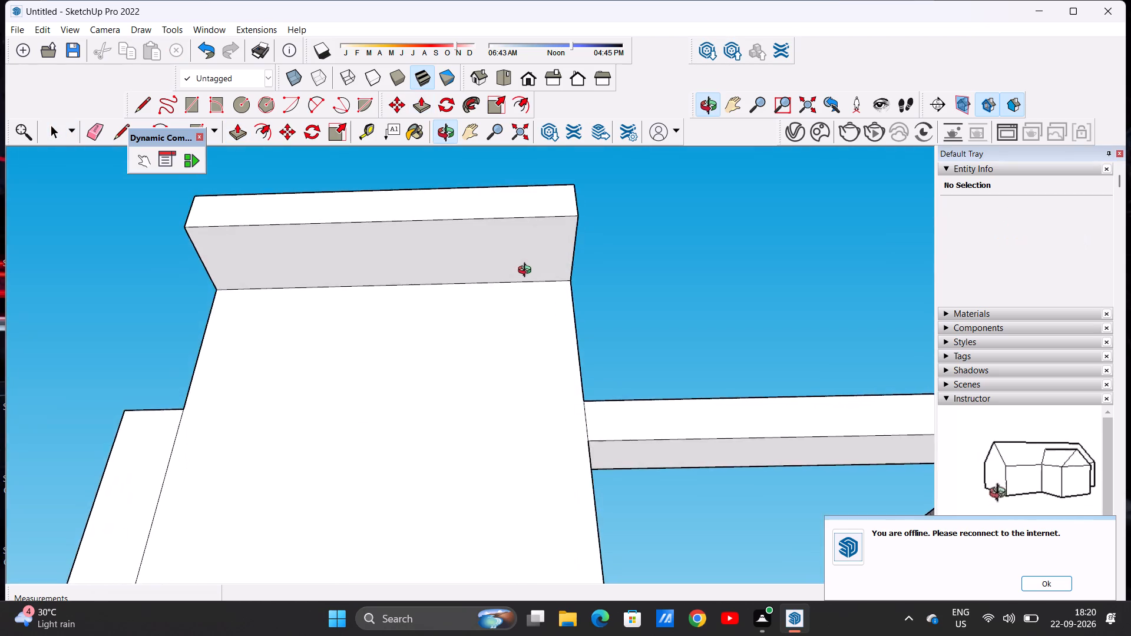
pyautogui.moveTo(527, 271); pyautogui.dragTo(497, 340, button='middle')
pyautogui.scroll(-18, 497, 340)
pyautogui.moveTo(462, 416); pyautogui.dragTo(504, 482, button='middle')
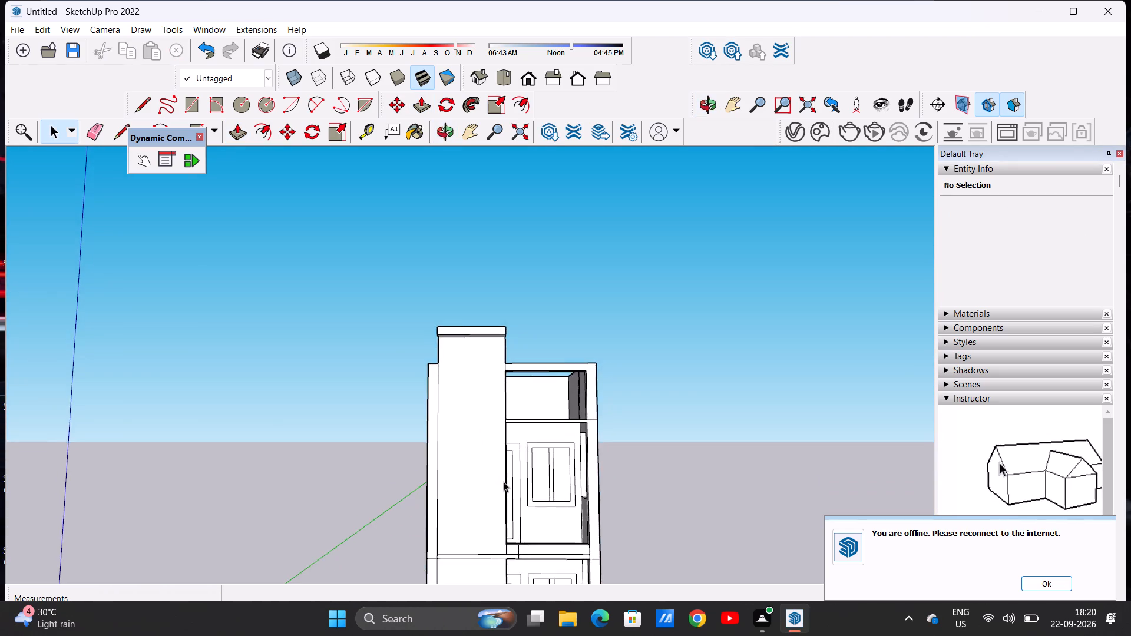
pyautogui.scroll(-7, 499, 472)
pyautogui.scroll(-1, 514, 418)
pyautogui.scroll(3, 517, 418)
pyautogui.moveTo(522, 419); pyautogui.dragTo(505, 516, button='middle')
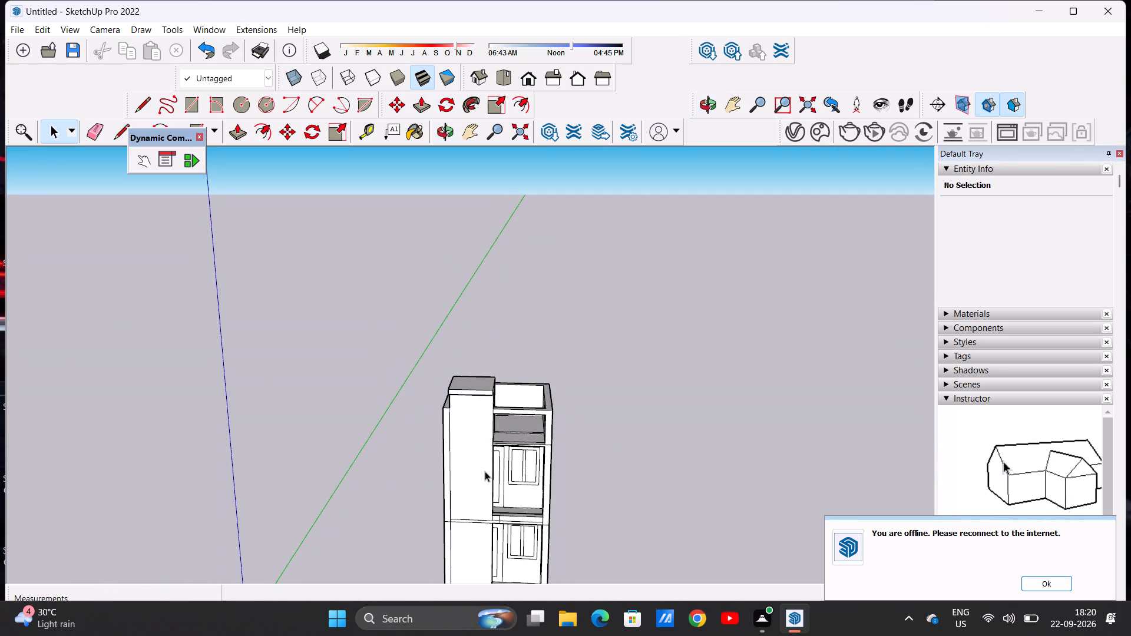
pyautogui.moveTo(494, 466); pyautogui.dragTo(492, 392, button='middle')
# Erase the floor-level horizontal lines crossing the tall front panel and the narrow wall strip beside it.
pyautogui.scroll(10, 470, 542)
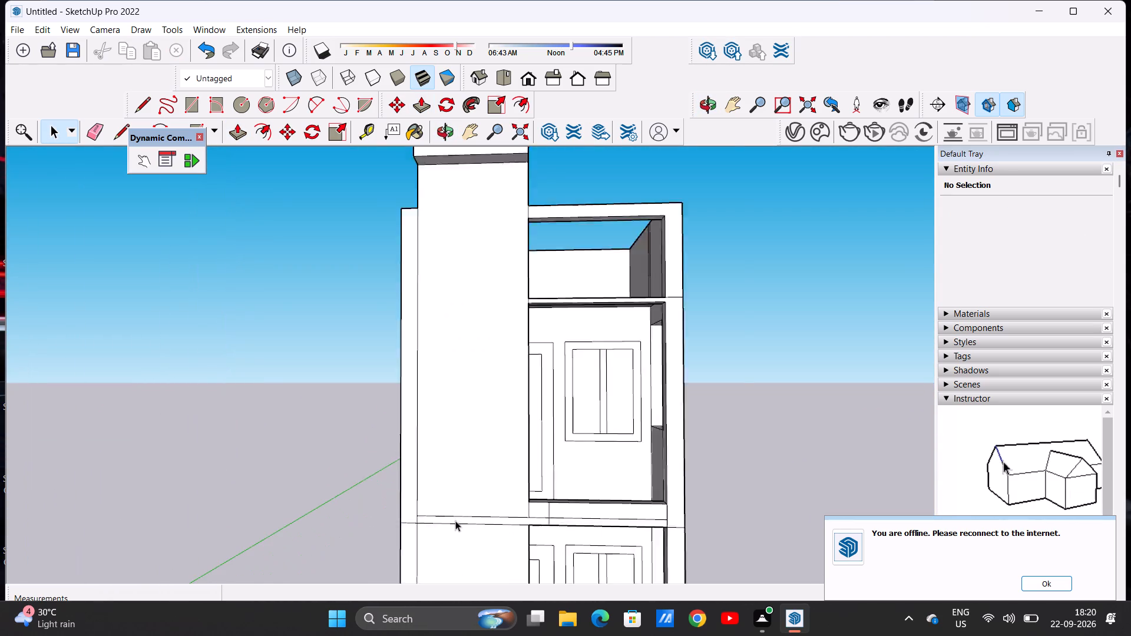
pyautogui.scroll(1, 455, 521)
pyautogui.scroll(-4, 455, 515)
pyautogui.scroll(11, 463, 525)
pyautogui.moveTo(472, 498); pyautogui.dragTo(479, 588, button='middle')
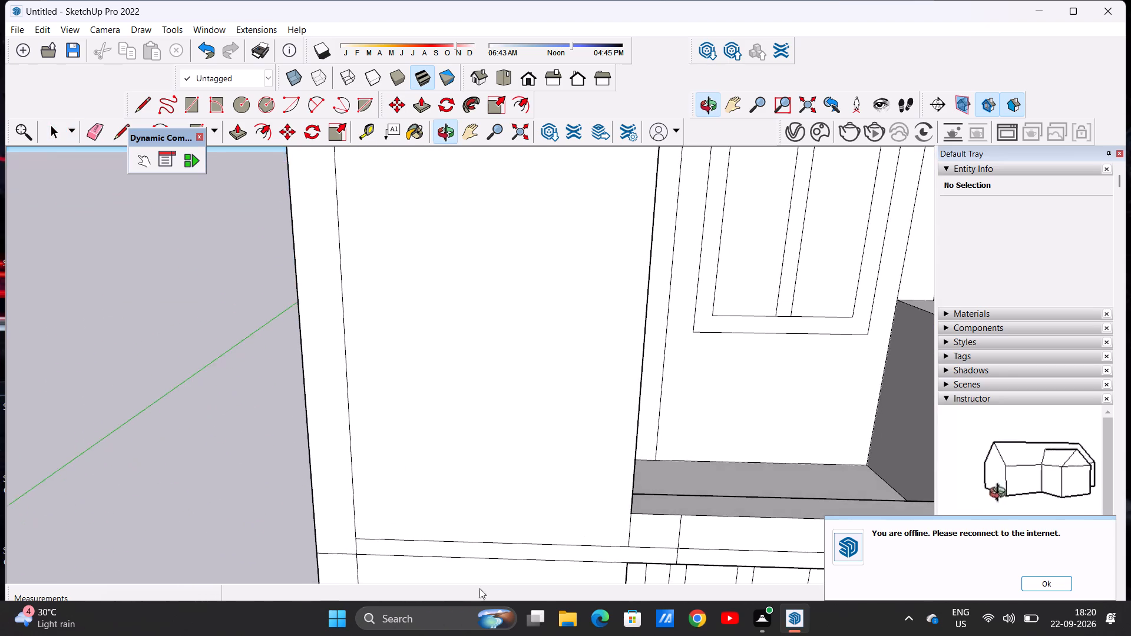
pyautogui.scroll(-7, 472, 512)
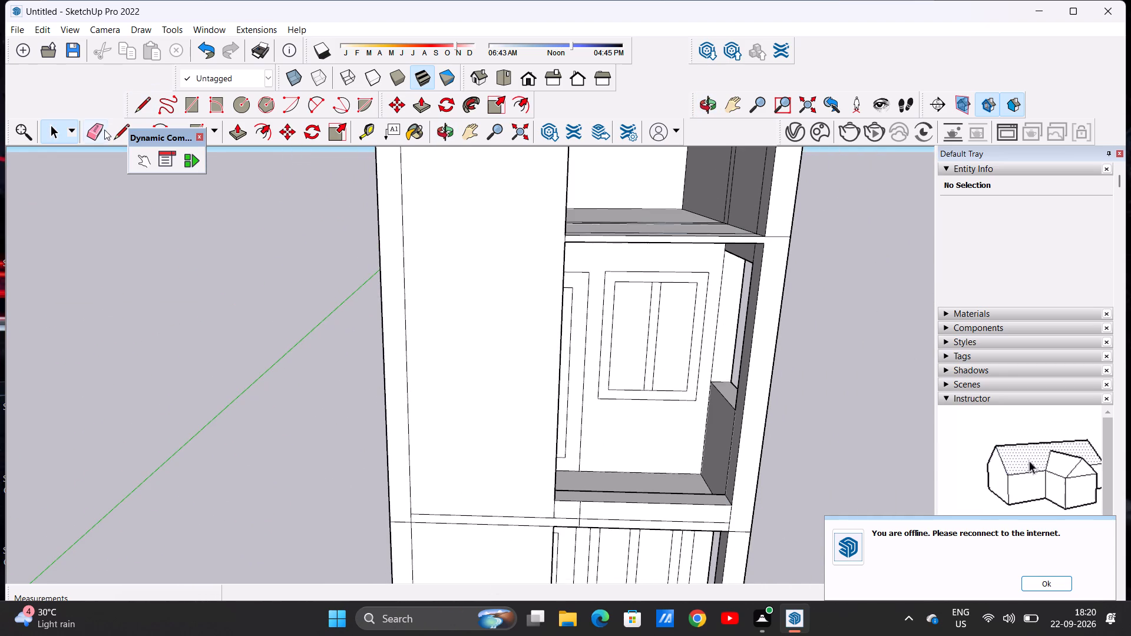
pyautogui.click(104, 130)
pyautogui.scroll(5, 414, 575)
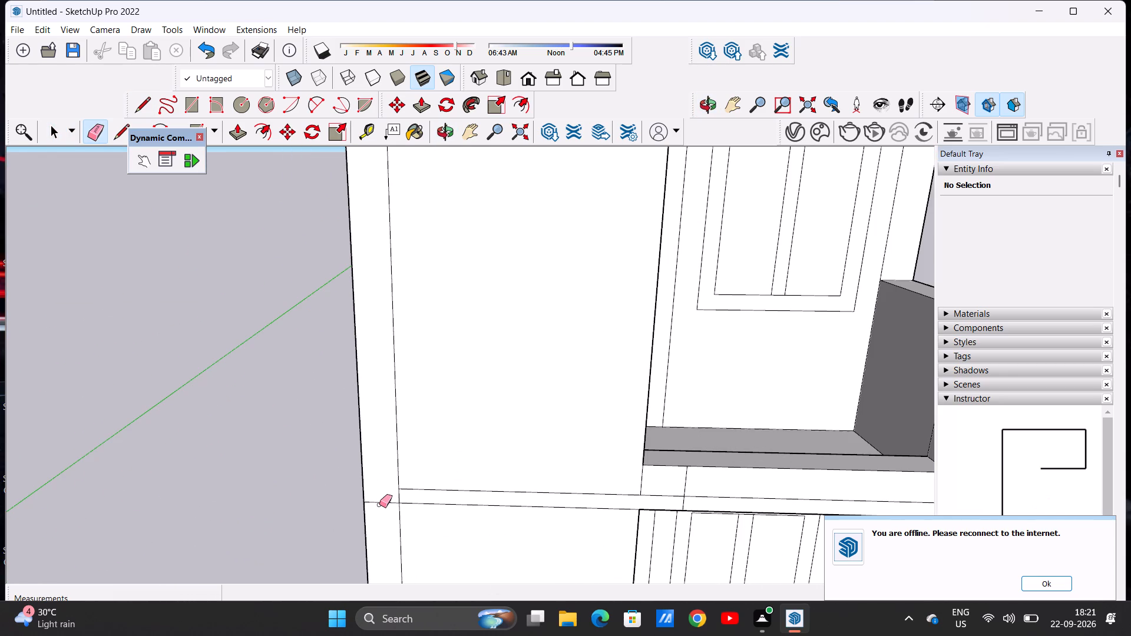
pyautogui.click(379, 505)
pyautogui.moveTo(386, 500); pyautogui.dragTo(380, 504)
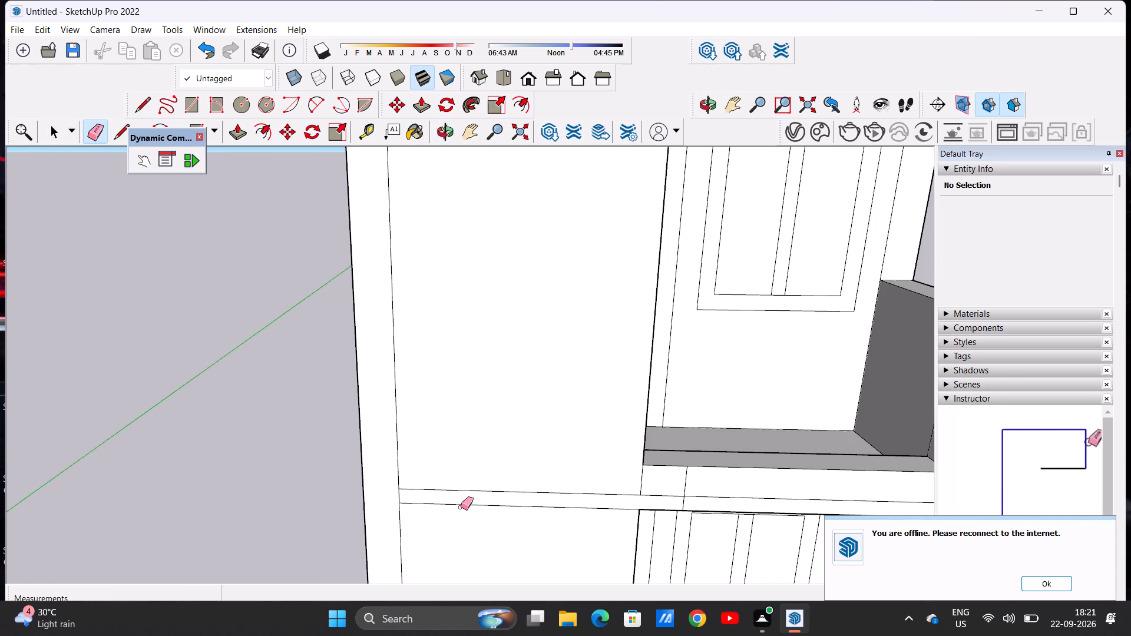
pyautogui.click(460, 505)
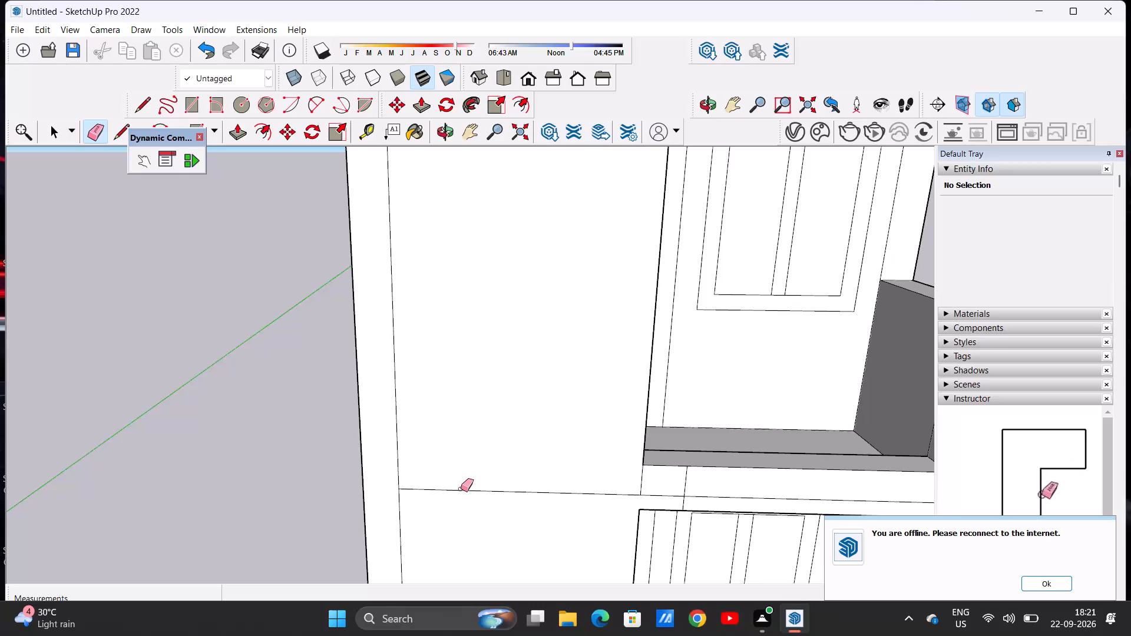
pyautogui.click(460, 491)
pyautogui.scroll(-12, 449, 497)
pyautogui.press('space')
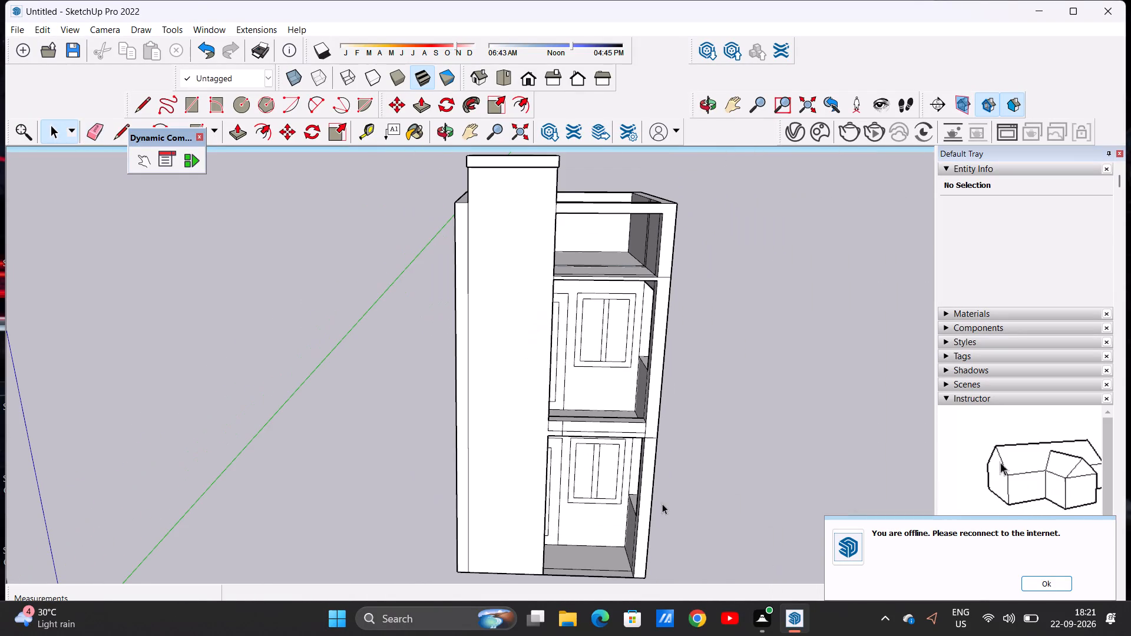
# Examine the whole front of the house, including the cleaned tall panel, from different angles and distances.
pyautogui.moveTo(666, 505); pyautogui.dragTo(561, 400, button='middle')
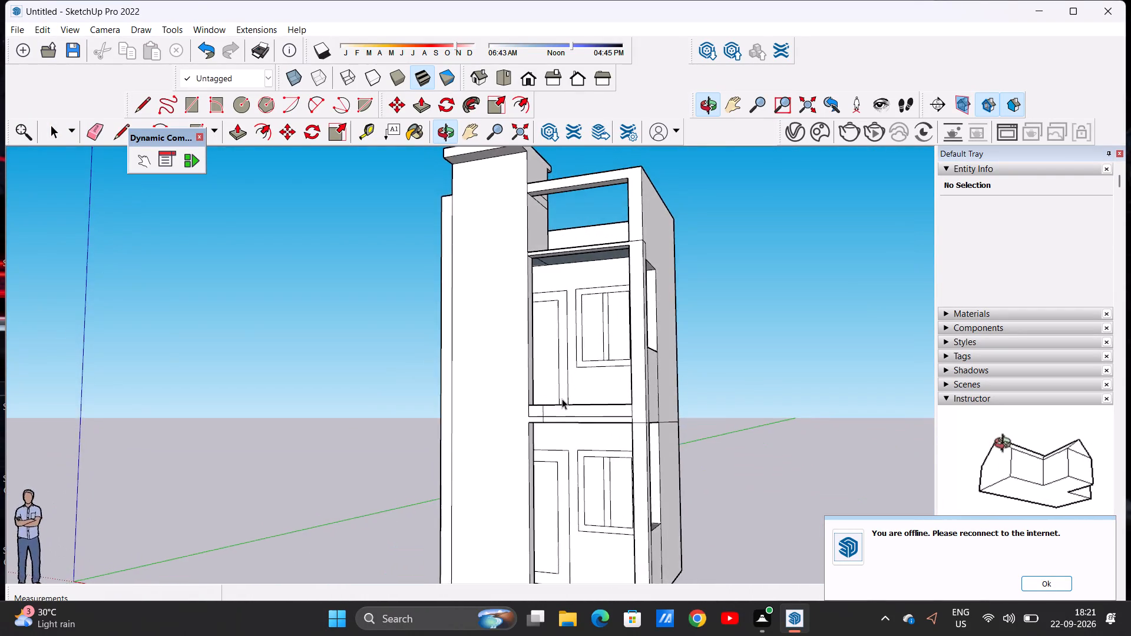
pyautogui.scroll(-10, 563, 398)
pyautogui.moveTo(550, 407); pyautogui.dragTo(607, 425, button='middle')
pyautogui.scroll(-1, 607, 425)
pyautogui.moveTo(590, 403); pyautogui.dragTo(631, 409, button='middle')
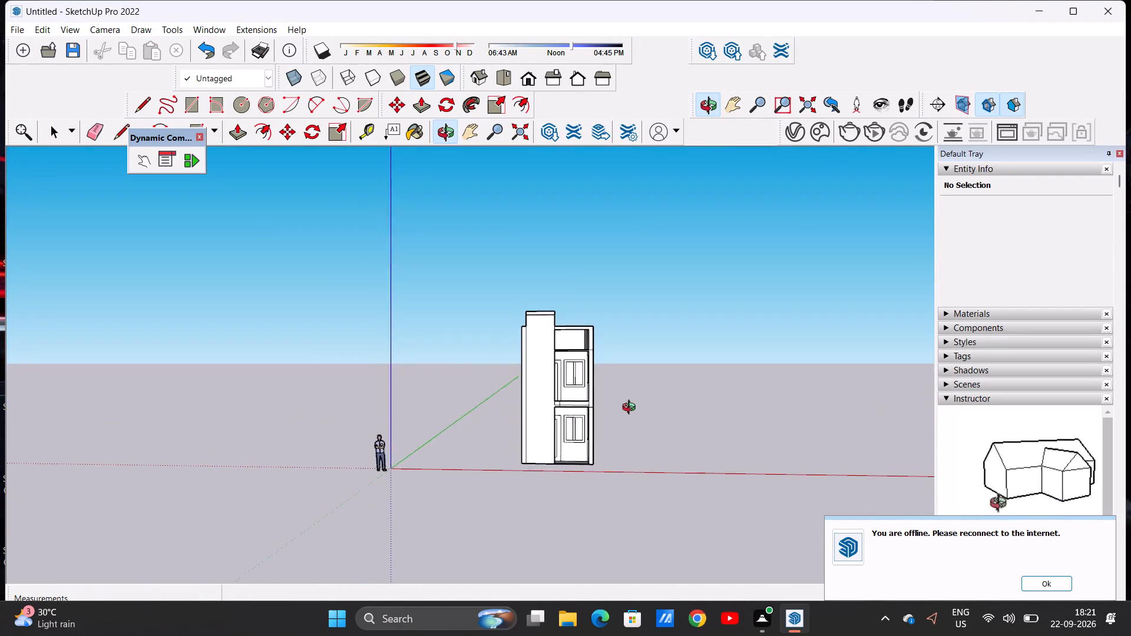
pyautogui.moveTo(631, 409); pyautogui.dragTo(633, 410, button='middle')
pyautogui.scroll(5, 570, 388)
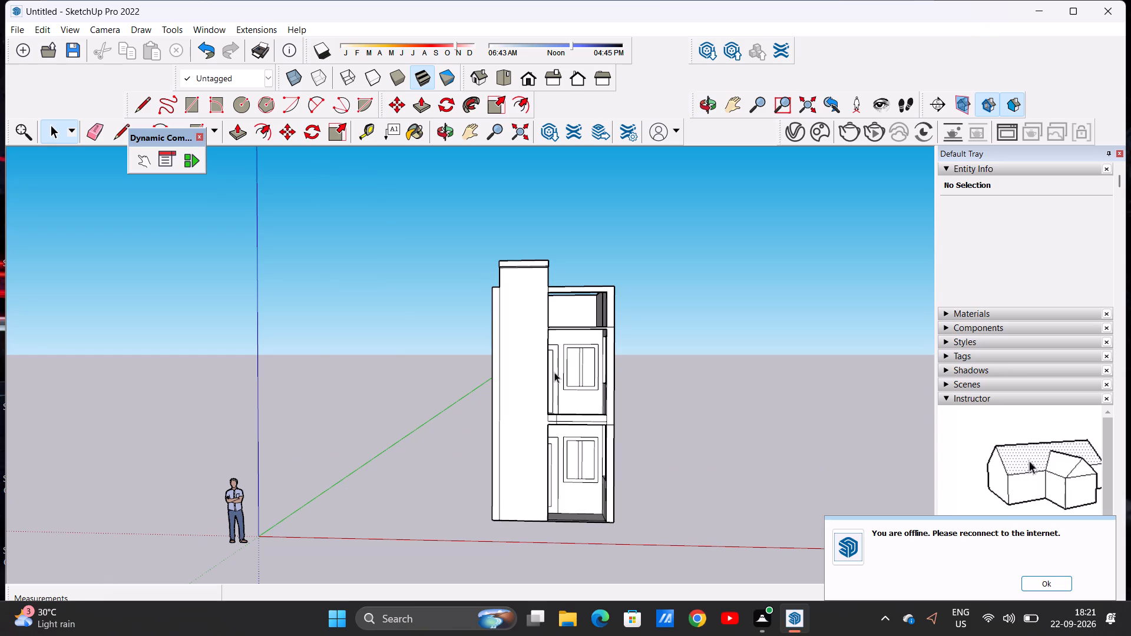
pyautogui.scroll(2, 514, 346)
pyautogui.scroll(-4, 515, 355)
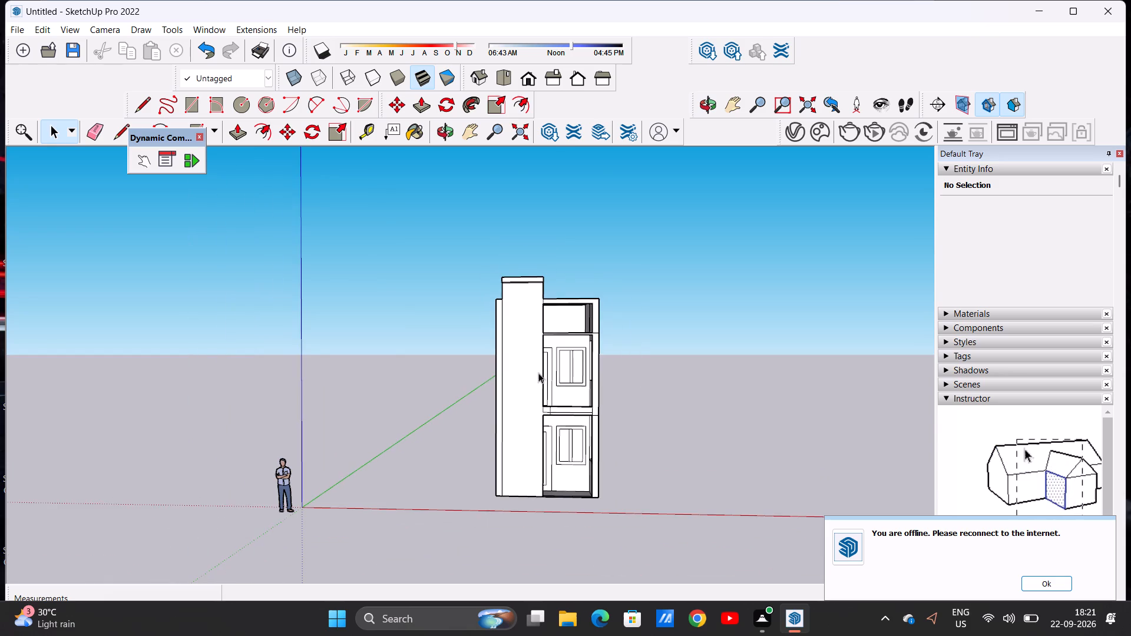
pyautogui.scroll(4, 553, 390)
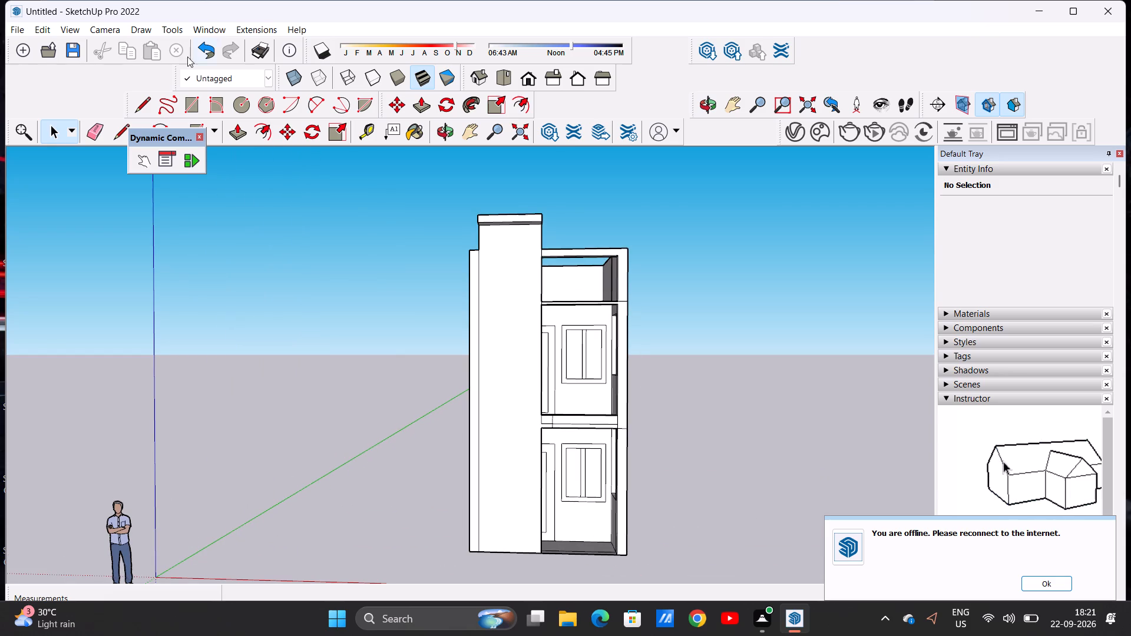
# Draw a vertical rectangle about 16' 10 1/2" by 3' 2" on the tall panel's front face.
pyautogui.click(193, 108)
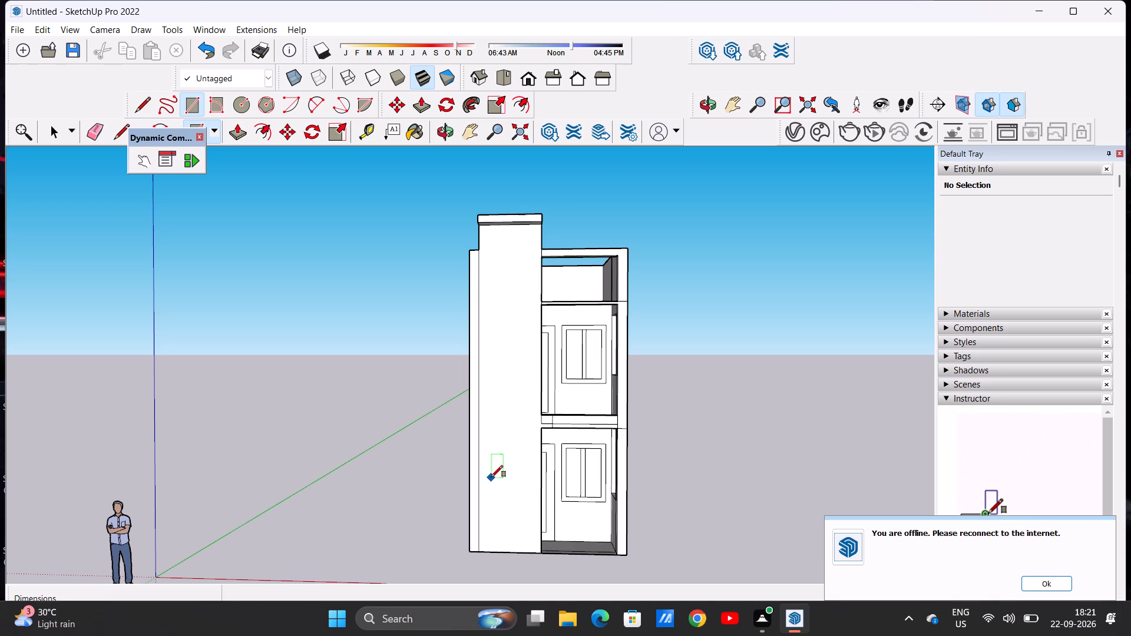
pyautogui.click(490, 471)
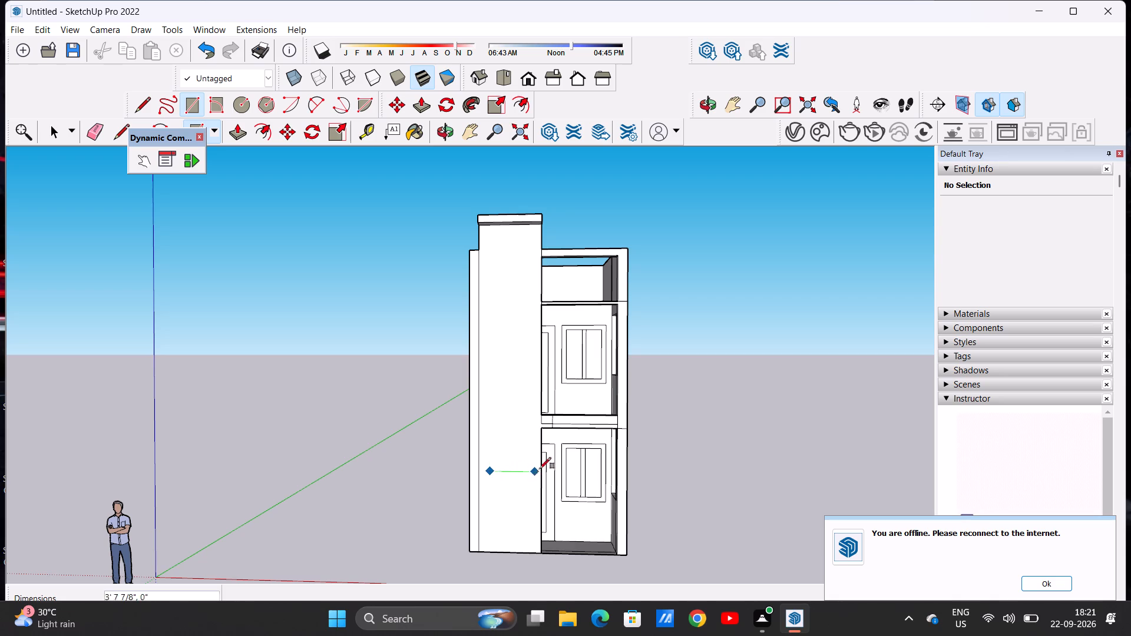
pyautogui.click(530, 259)
pyautogui.press('space')
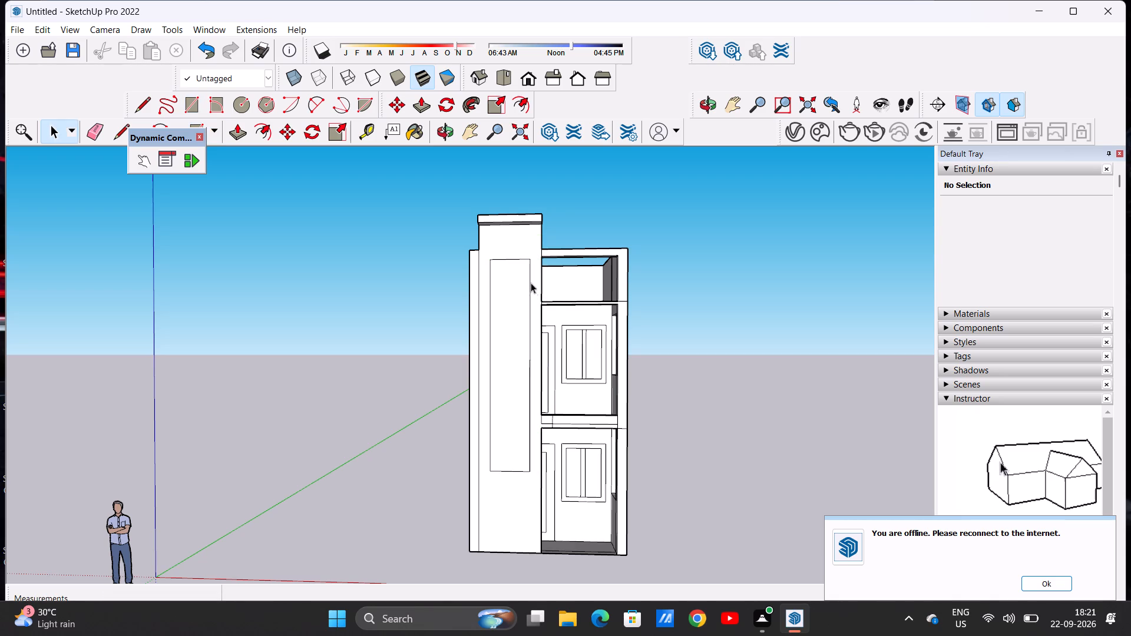
# Draw an arc across the tall rectangle's top edge, corner to corner, bulging upward about 1' 3 5/8".
pyautogui.moveTo(523, 269); pyautogui.dragTo(501, 325, button='middle')
pyautogui.scroll(5, 511, 283)
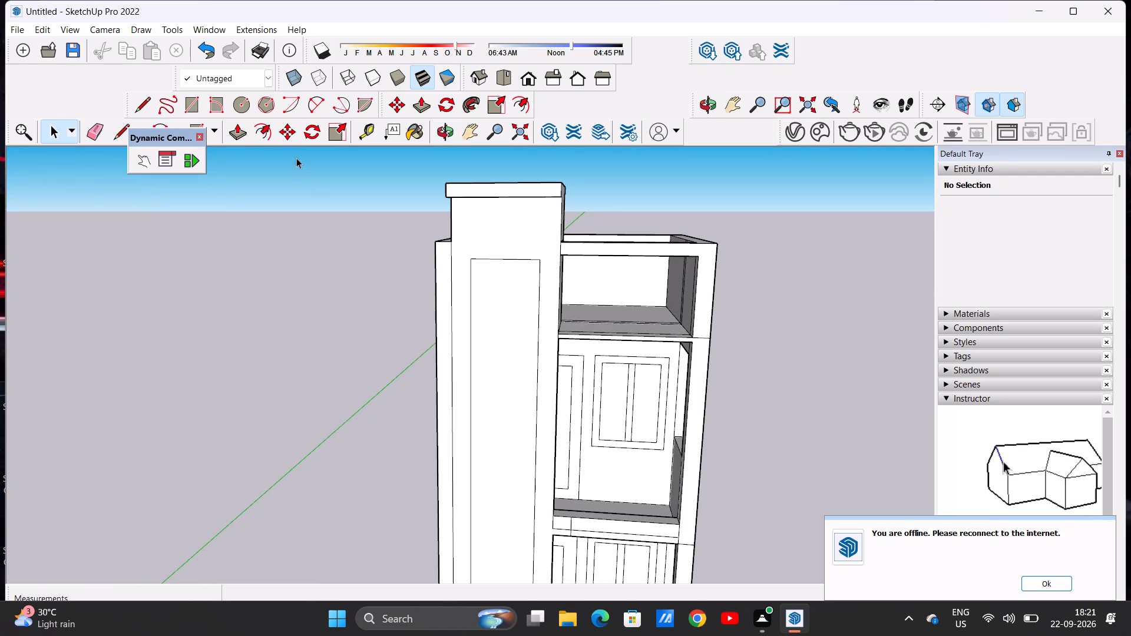
pyautogui.click(310, 108)
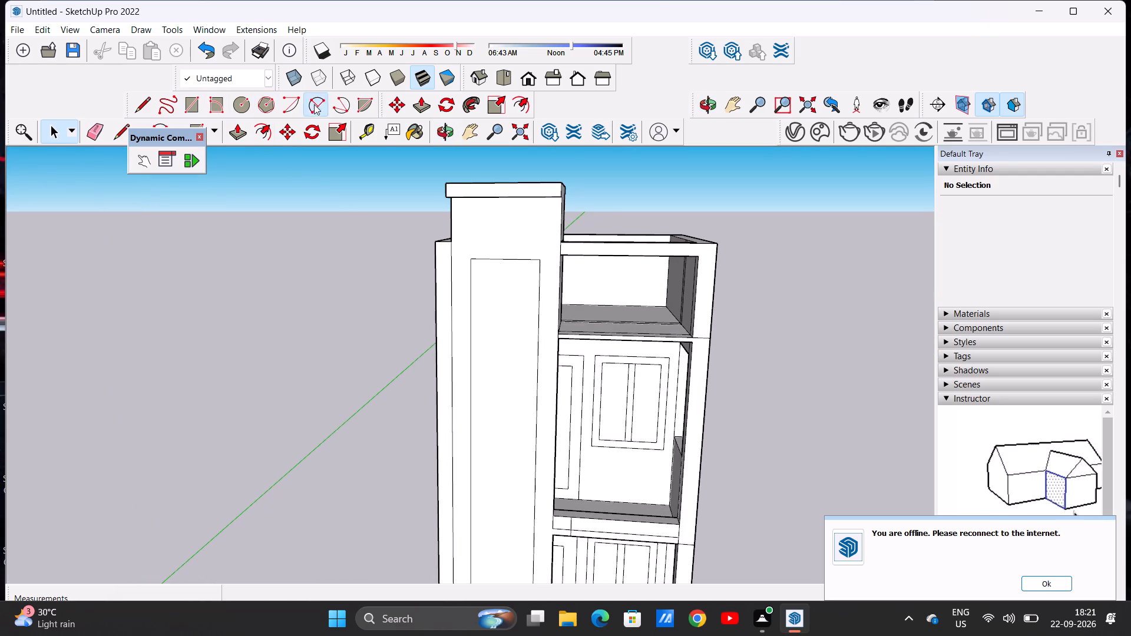
pyautogui.click(472, 259)
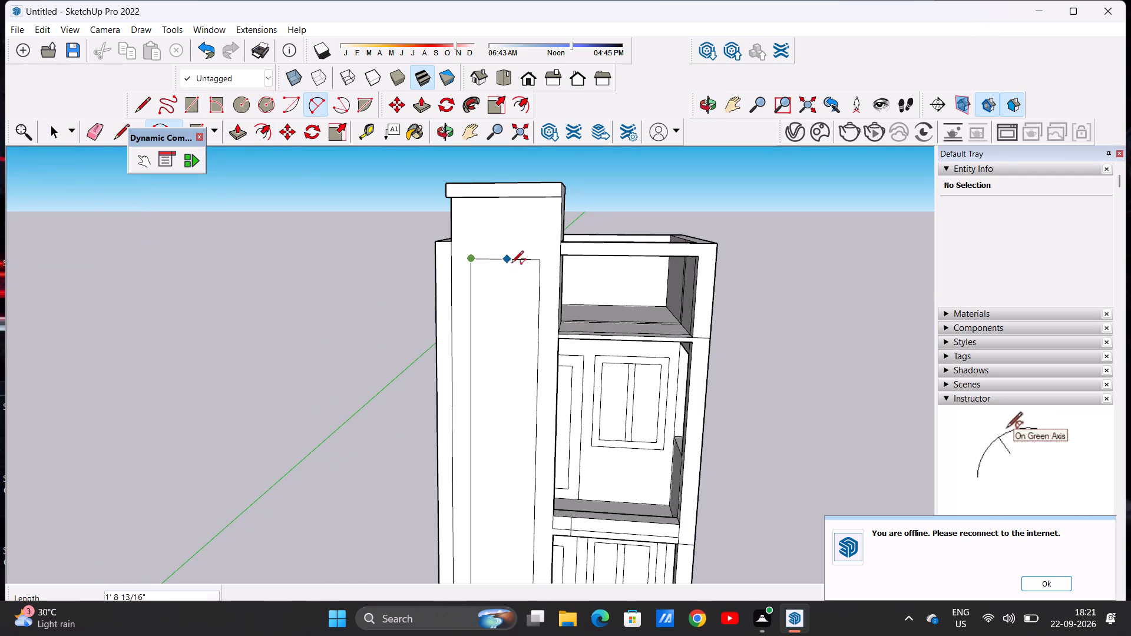
pyautogui.click(537, 261)
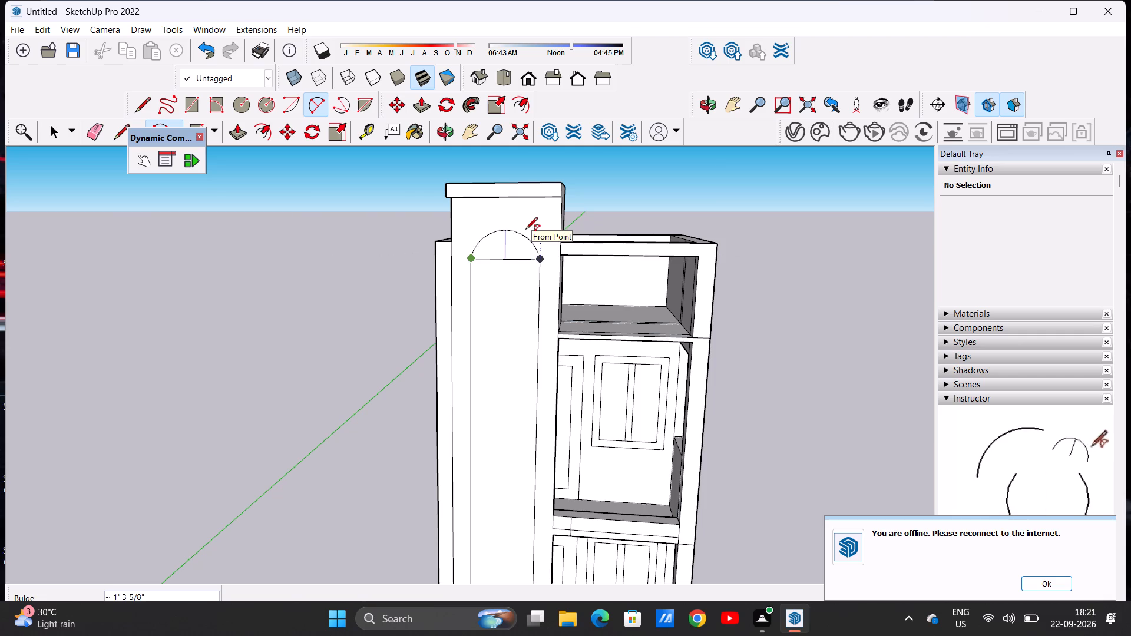
pyautogui.click(525, 230)
pyautogui.press('space')
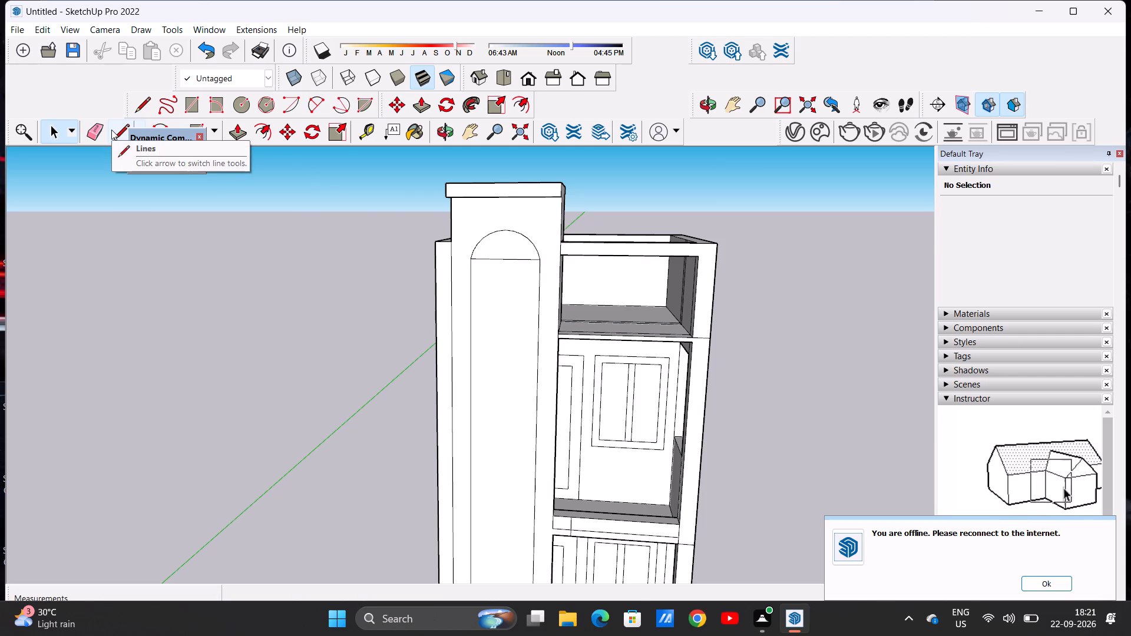
# Erase the straight line between the arc and the rectangle to merge them into one arched shape.
pyautogui.click(91, 131)
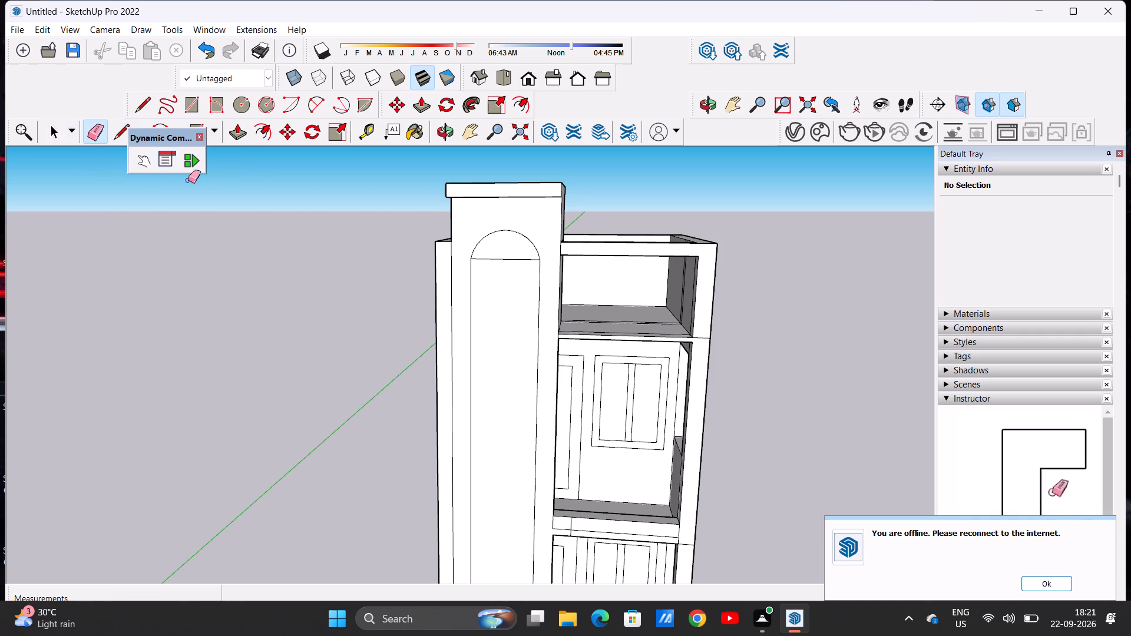
pyautogui.scroll(5, 524, 246)
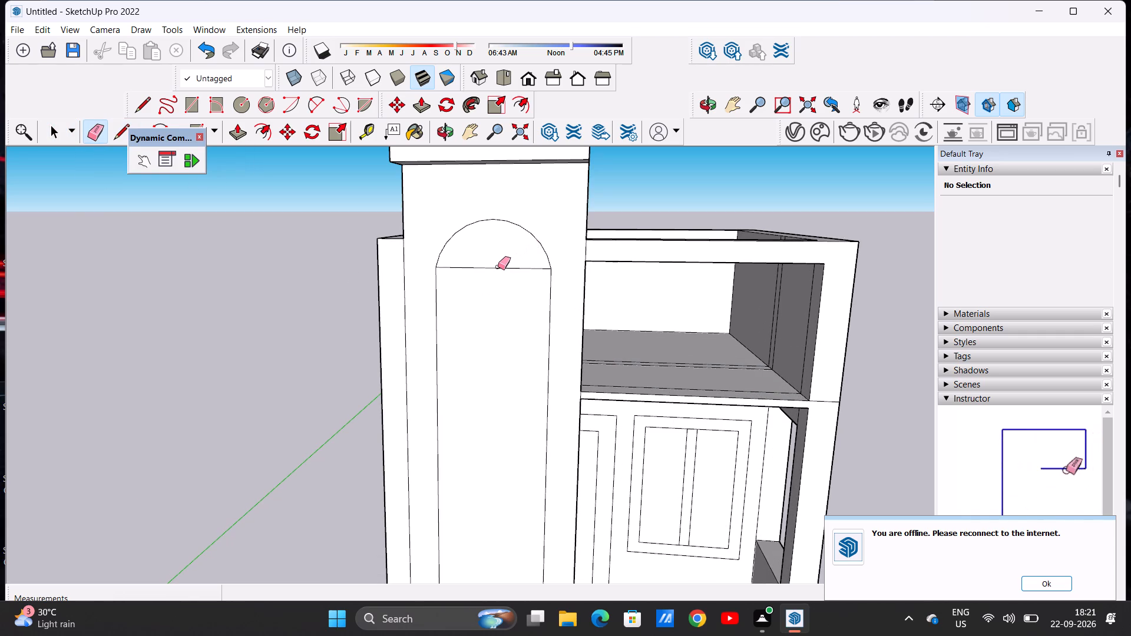
pyautogui.click(497, 267)
pyautogui.scroll(-5, 496, 266)
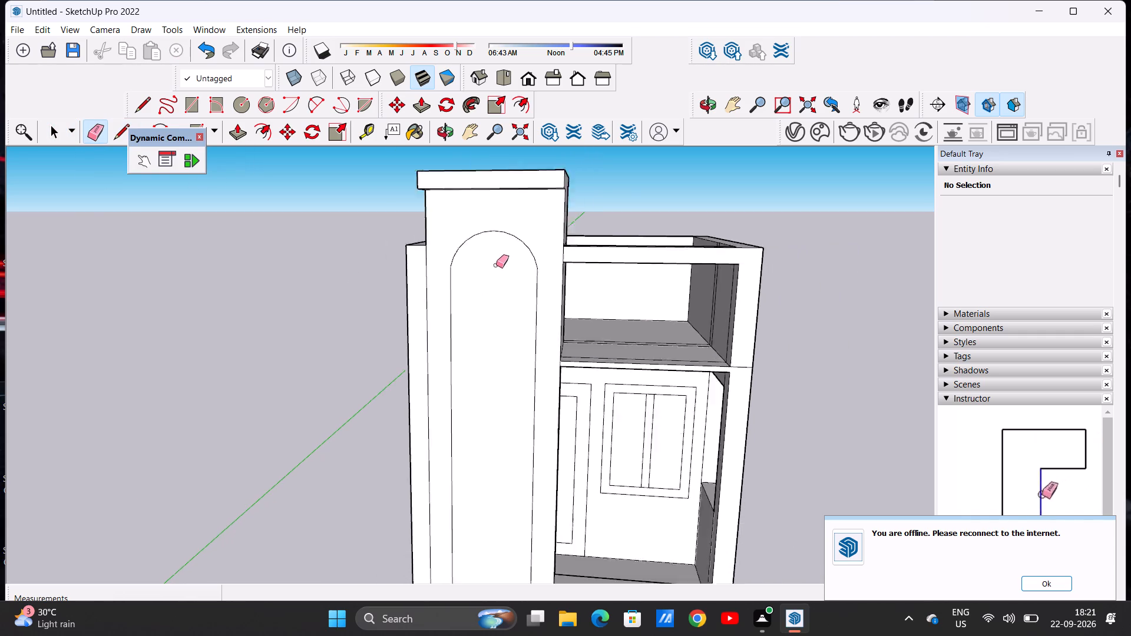
# Offset the arched shape's outline inward about 4 1/8" to form a frame.
pyautogui.scroll(-6, 496, 265)
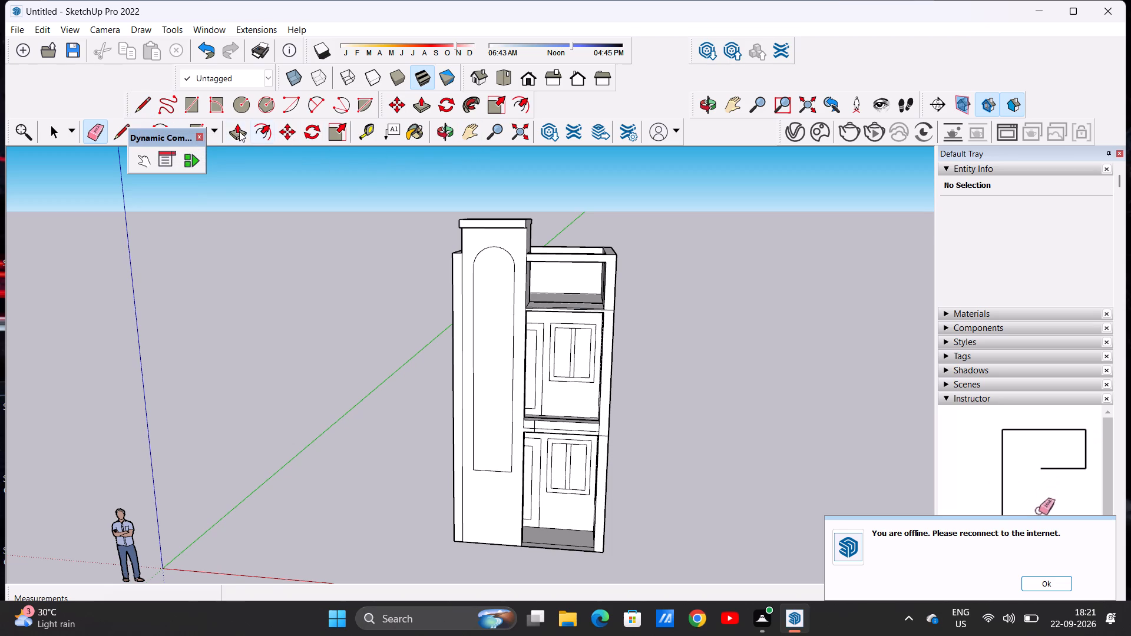
pyautogui.click(266, 125)
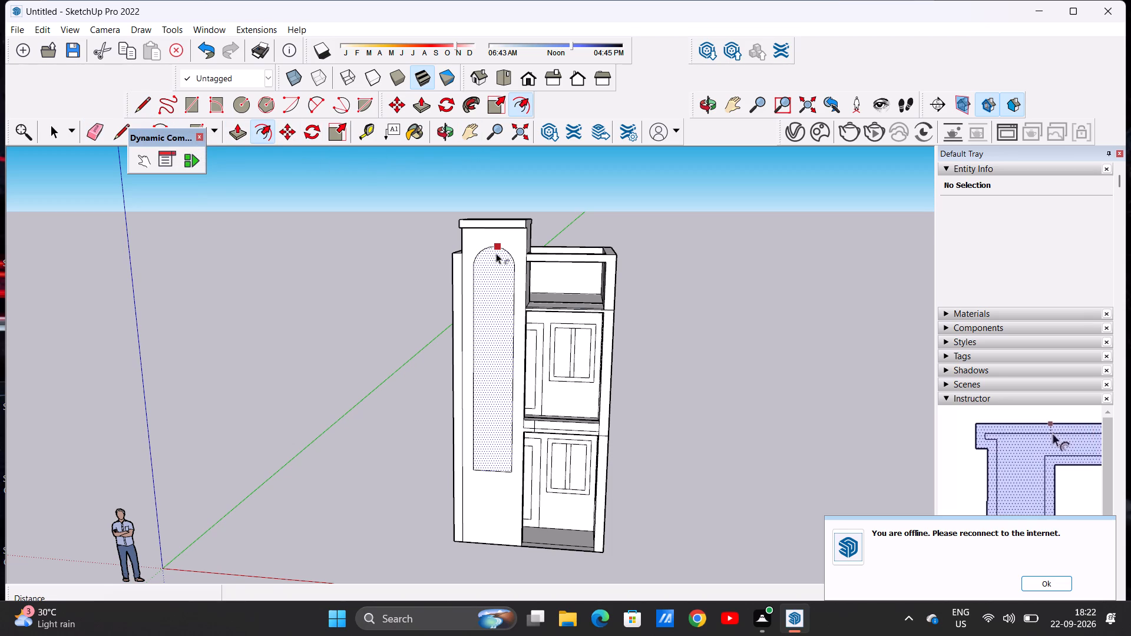
pyautogui.click(496, 253)
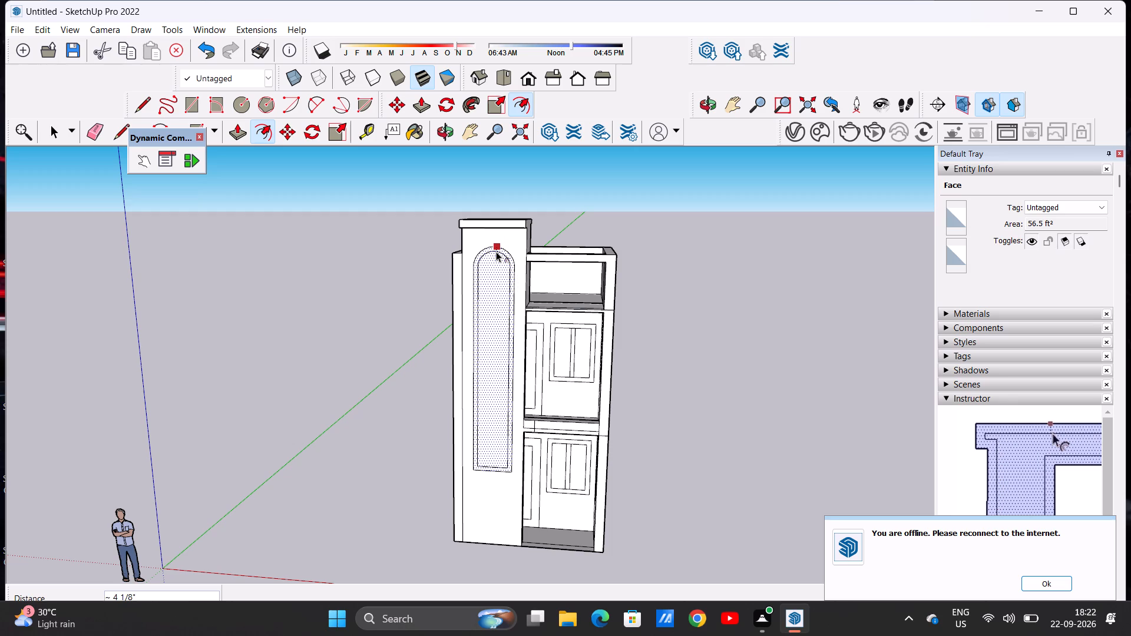
pyautogui.click(496, 251)
pyautogui.press('space')
# Draw a vertical line about 17' 5 7/8" long from the inner arched shape's bottom edge up to its apex.
pyautogui.moveTo(525, 276); pyautogui.dragTo(522, 276, button='middle')
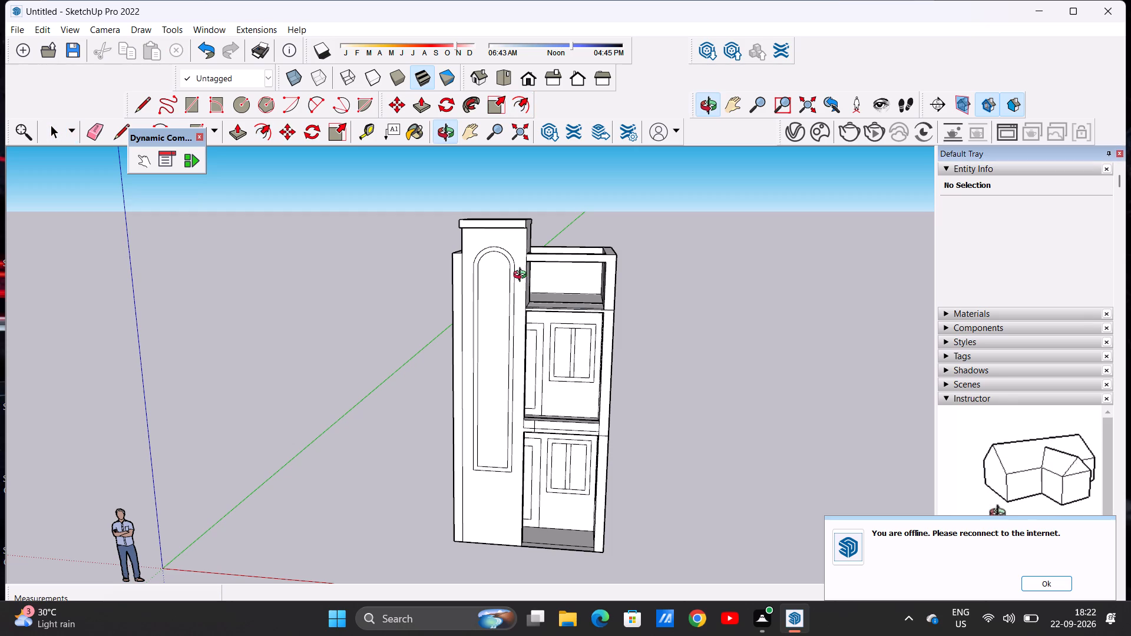
pyautogui.moveTo(522, 276); pyautogui.dragTo(474, 306, button='middle')
pyautogui.scroll(4, 505, 277)
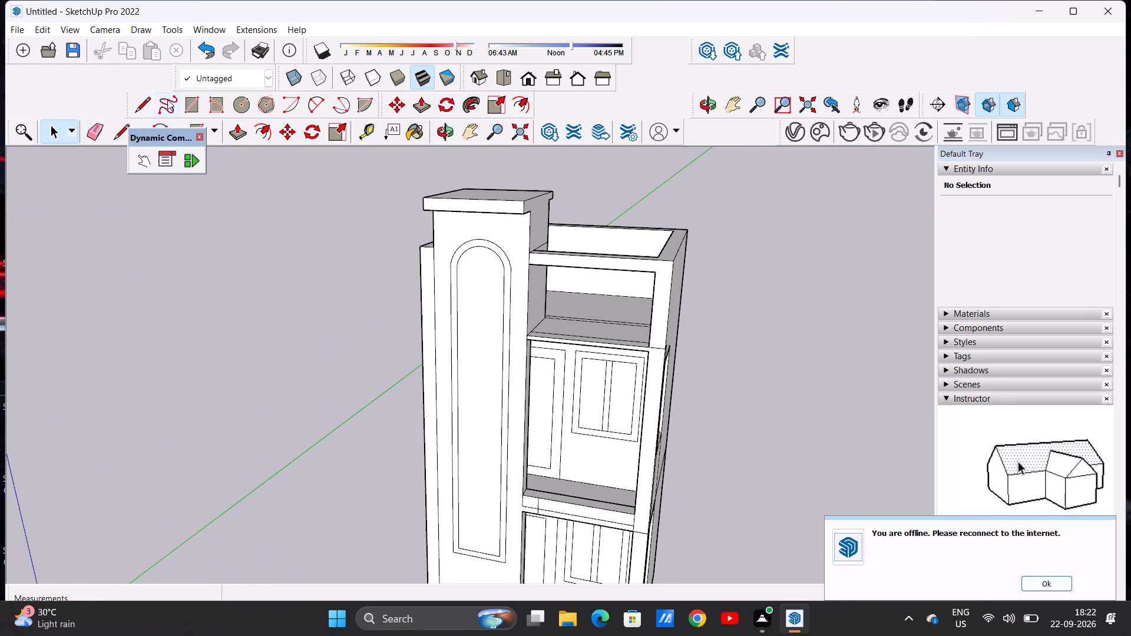
pyautogui.click(138, 106)
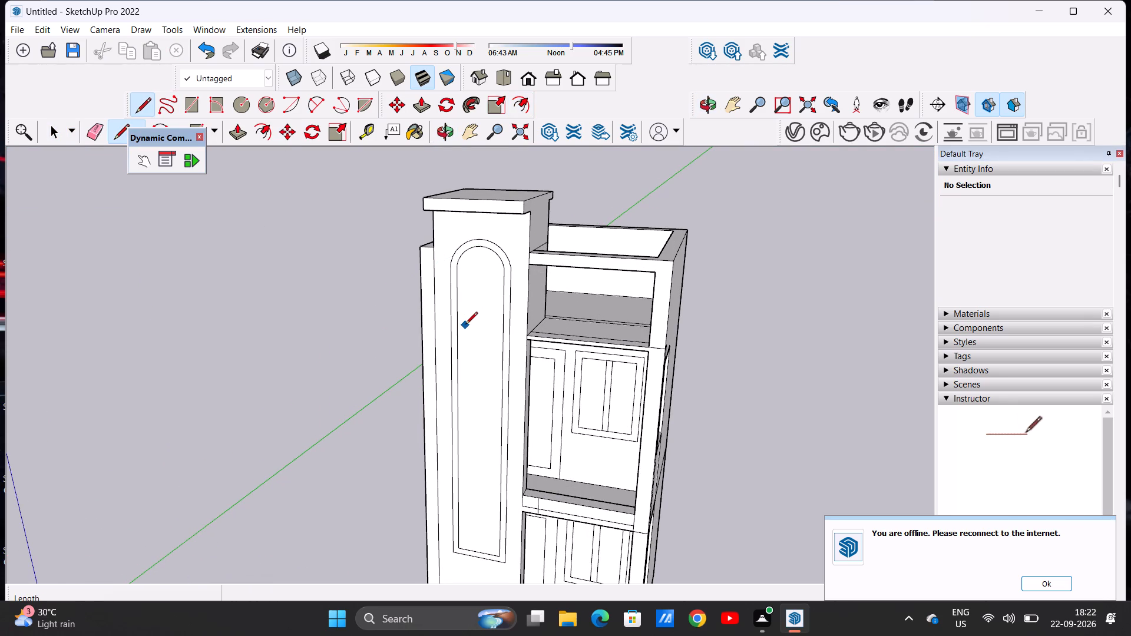
pyautogui.scroll(2, 465, 325)
pyautogui.scroll(-10, 474, 300)
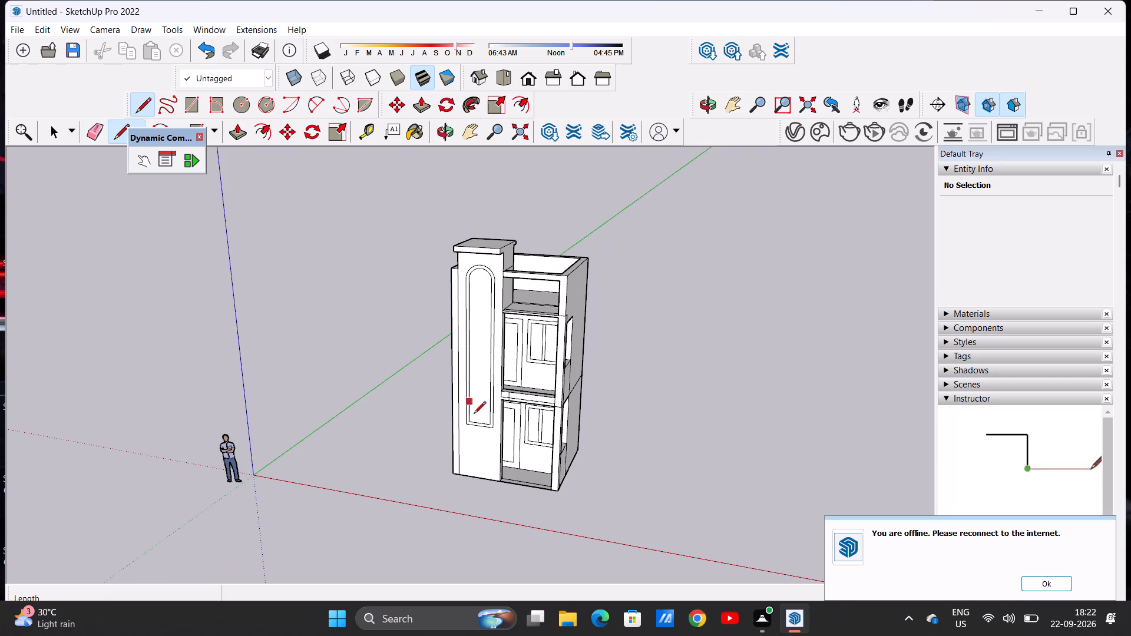
pyautogui.scroll(9, 491, 422)
pyautogui.click(474, 420)
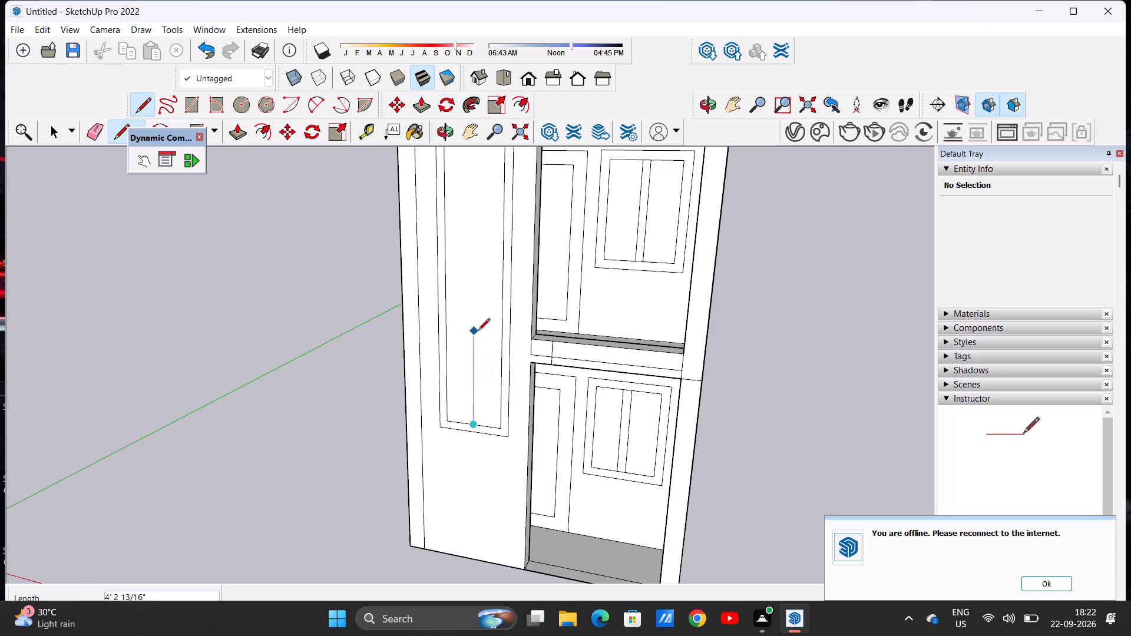
pyautogui.scroll(-9, 469, 336)
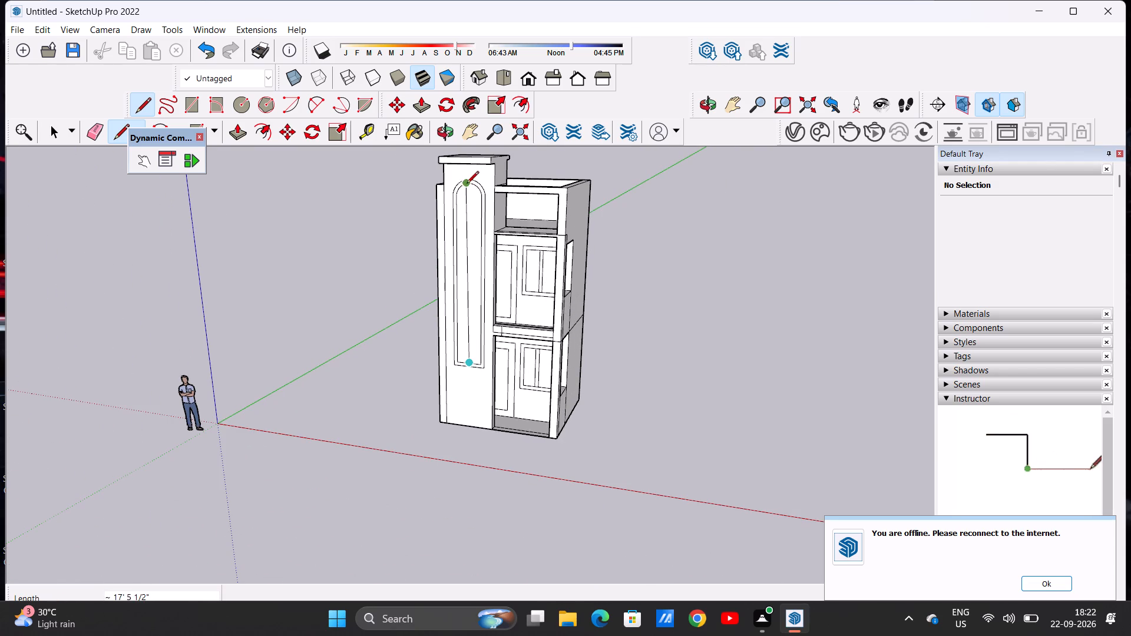
pyautogui.scroll(10, 468, 194)
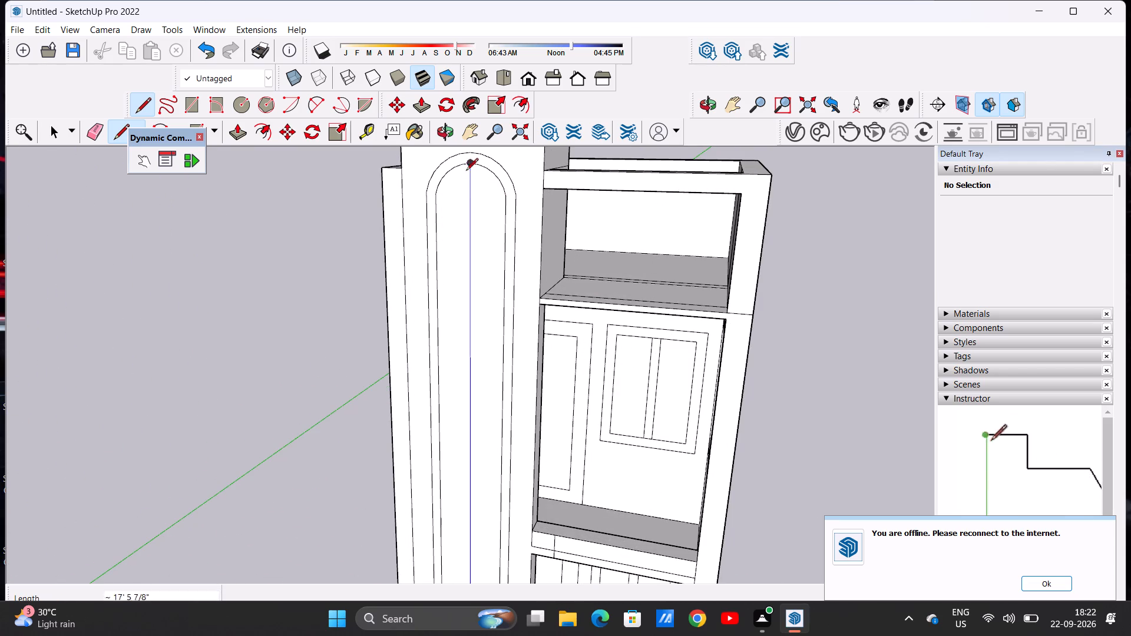
pyautogui.click(466, 170)
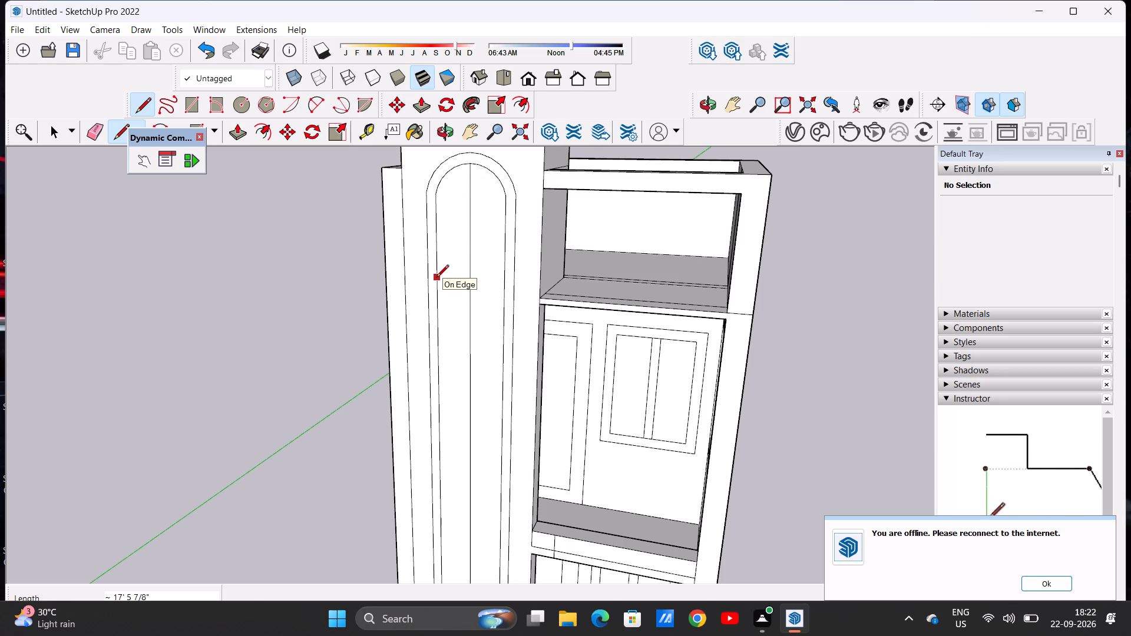
# Draw two closely spaced horizontal lines across the inner arched shape below its curved top, forming a thin crossbar about 2' 5 3/4" wide.
pyautogui.click(436, 275)
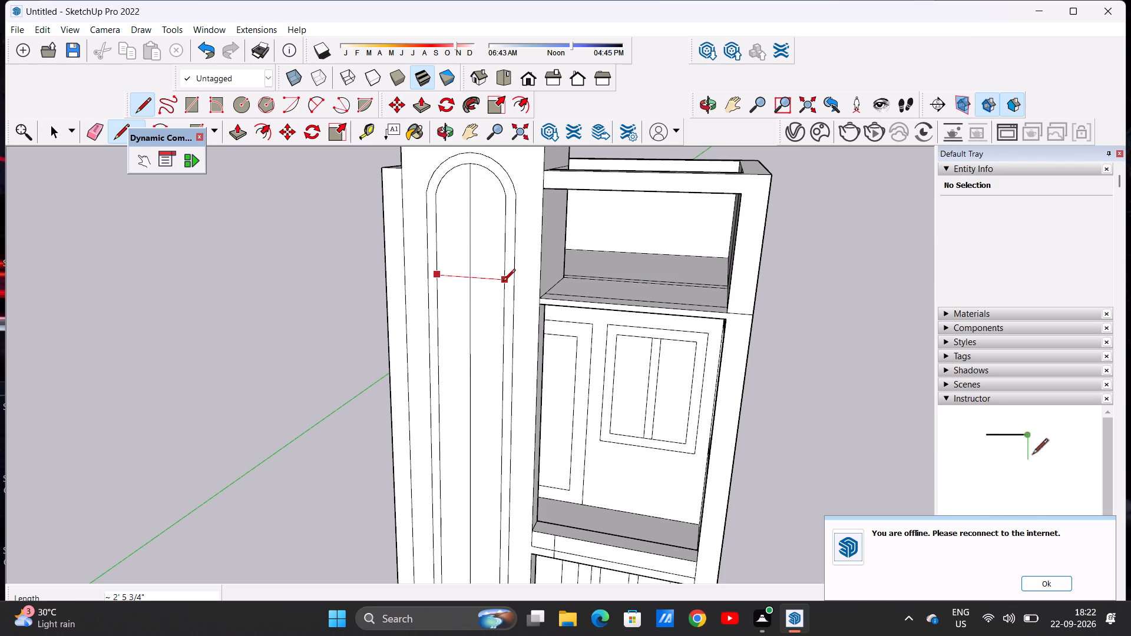
pyautogui.click(503, 282)
pyautogui.scroll(6, 442, 293)
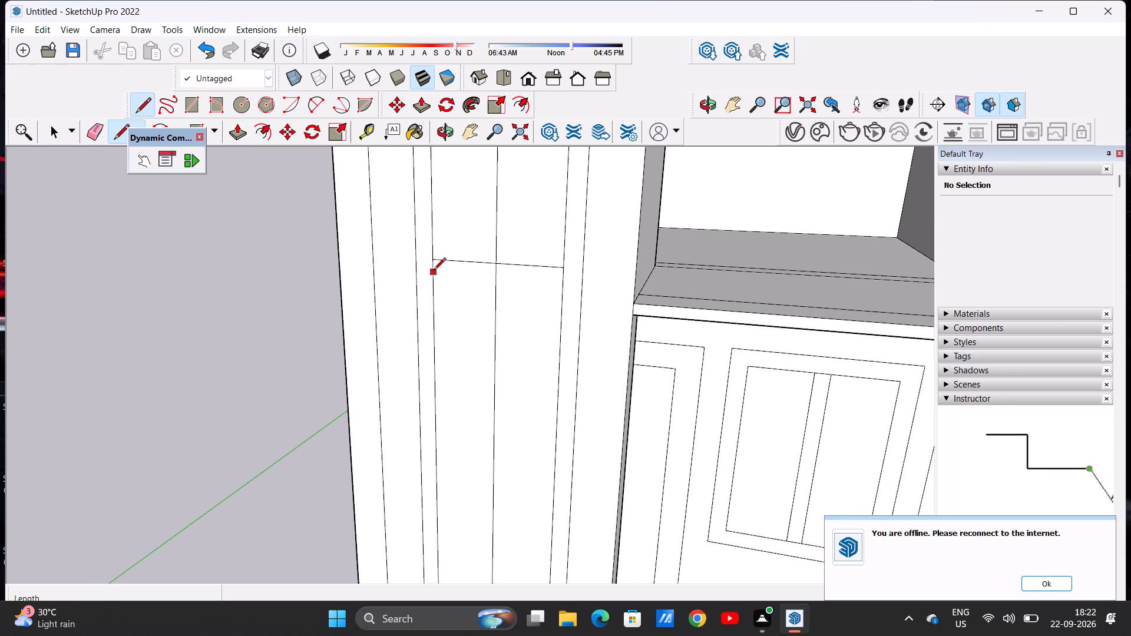
pyautogui.scroll(5, 434, 271)
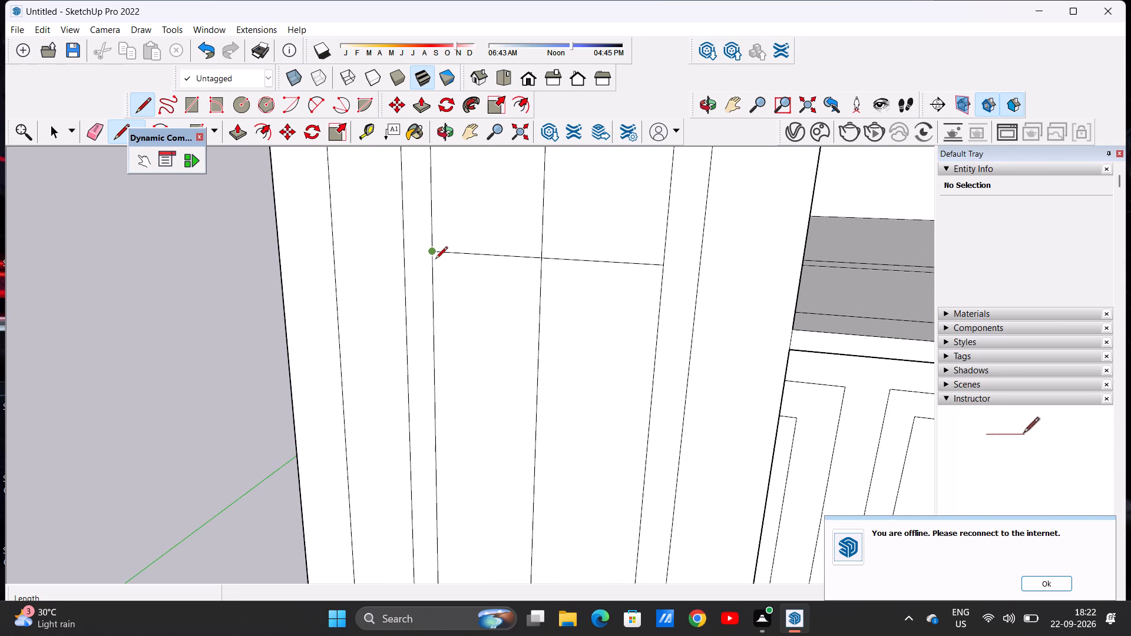
pyautogui.click(432, 261)
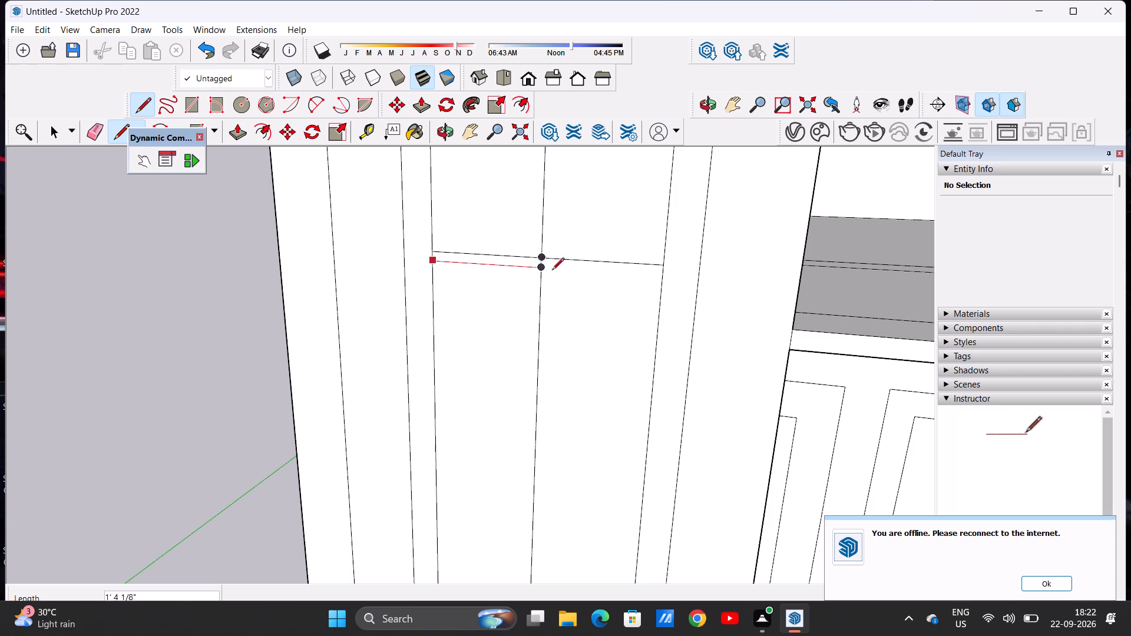
pyautogui.click(664, 279)
pyautogui.scroll(-14, 498, 308)
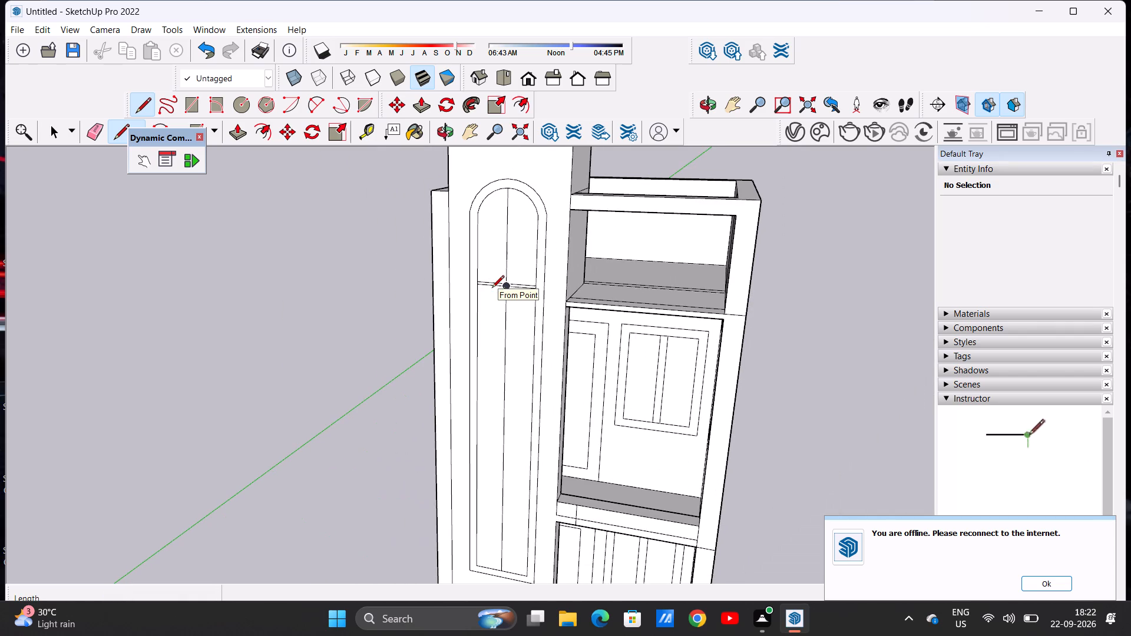
pyautogui.press('space')
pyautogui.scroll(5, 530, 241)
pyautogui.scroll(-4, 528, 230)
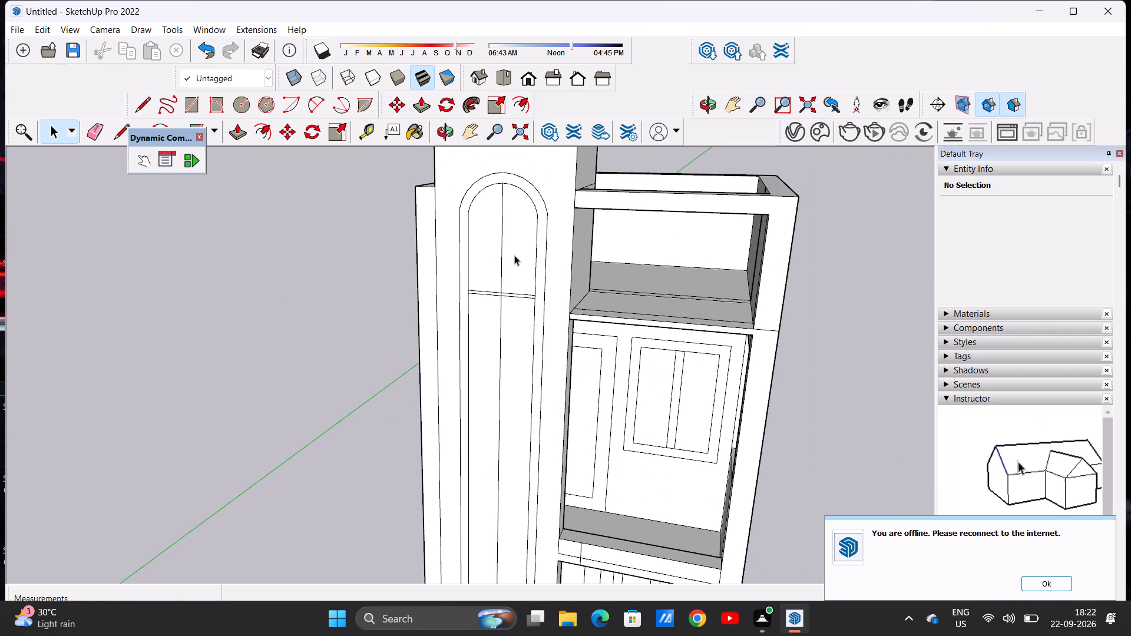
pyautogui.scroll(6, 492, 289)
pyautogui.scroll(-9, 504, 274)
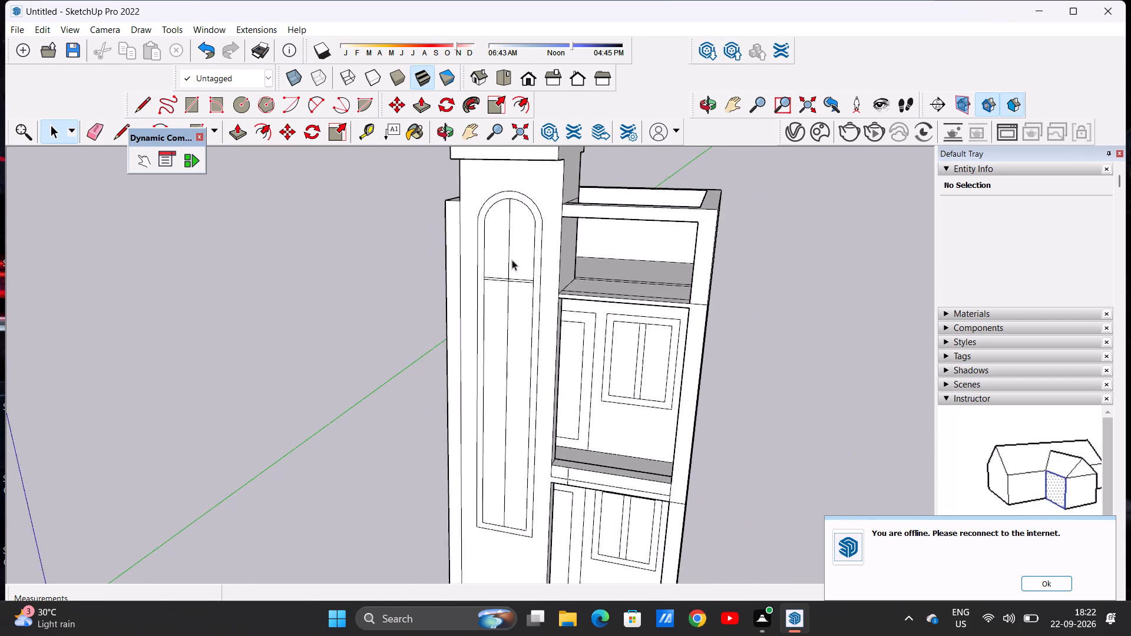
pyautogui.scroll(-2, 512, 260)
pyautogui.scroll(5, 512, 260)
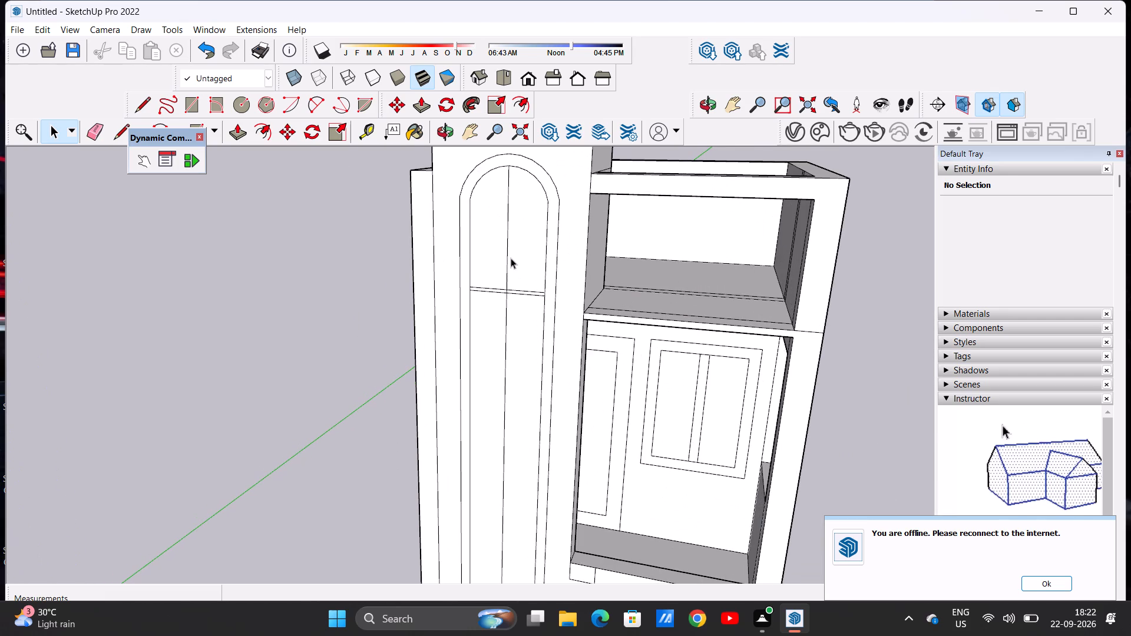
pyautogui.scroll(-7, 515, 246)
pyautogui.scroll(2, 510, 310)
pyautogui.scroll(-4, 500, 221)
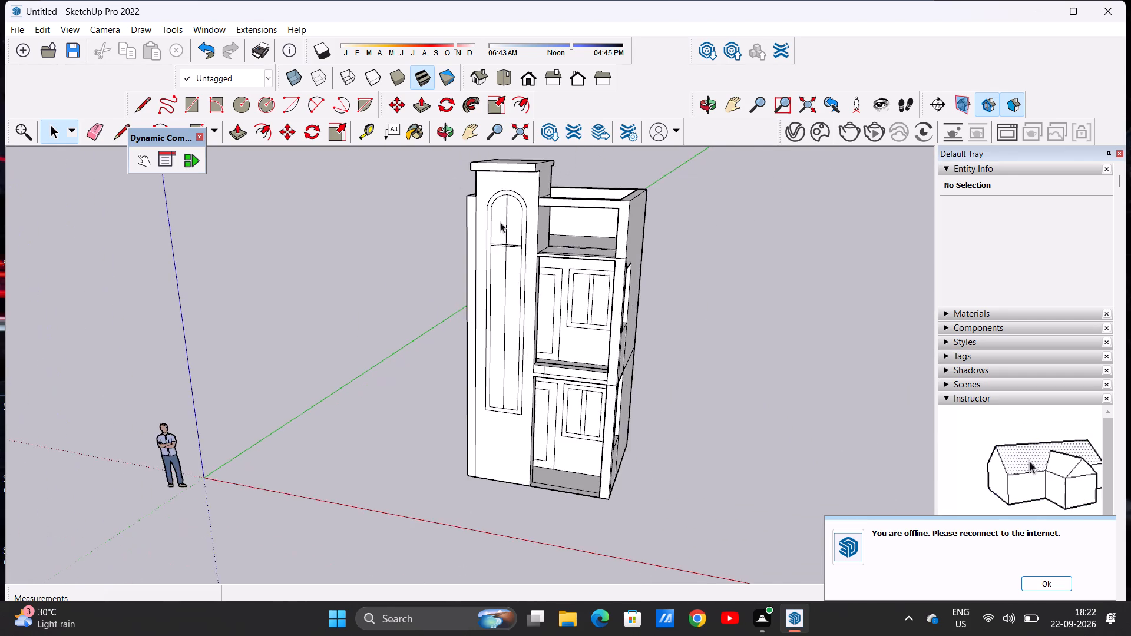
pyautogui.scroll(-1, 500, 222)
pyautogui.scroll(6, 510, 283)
# Copy the thin crossbar's outline edges straight down inside the arched frame by about 2' 11 13/16".
pyautogui.scroll(13, 517, 229)
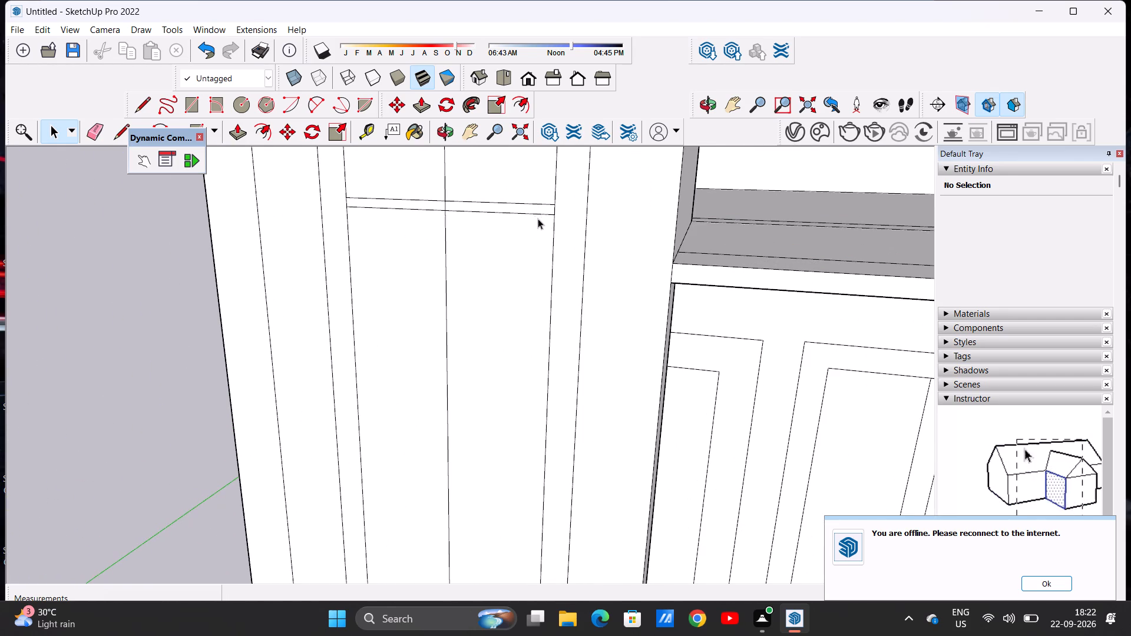
pyautogui.scroll(6, 544, 203)
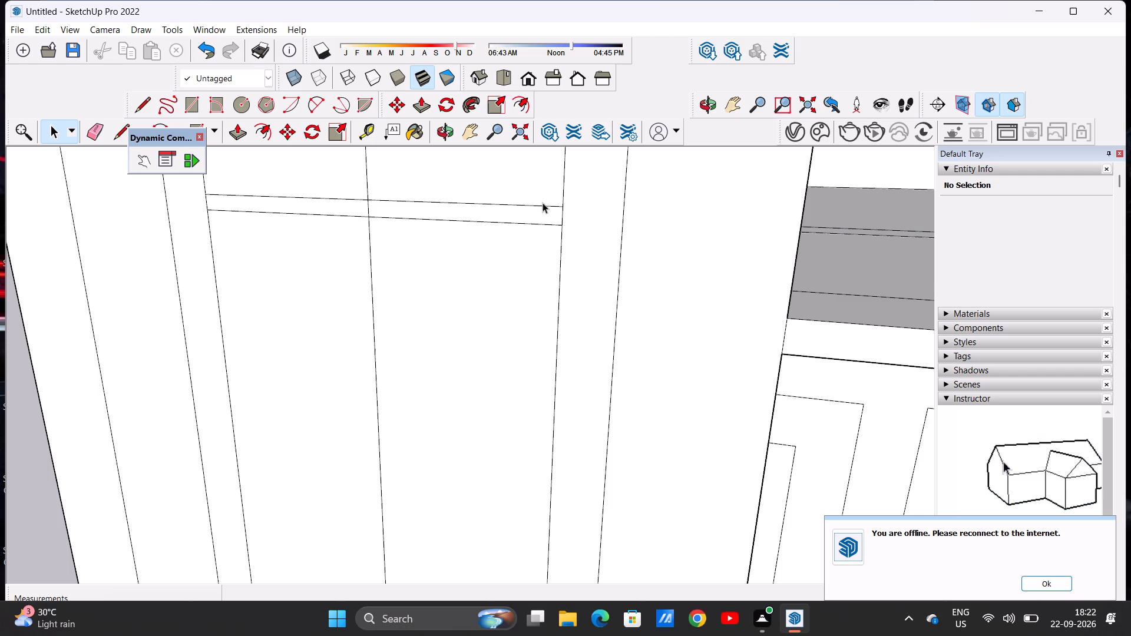
pyautogui.click(546, 204)
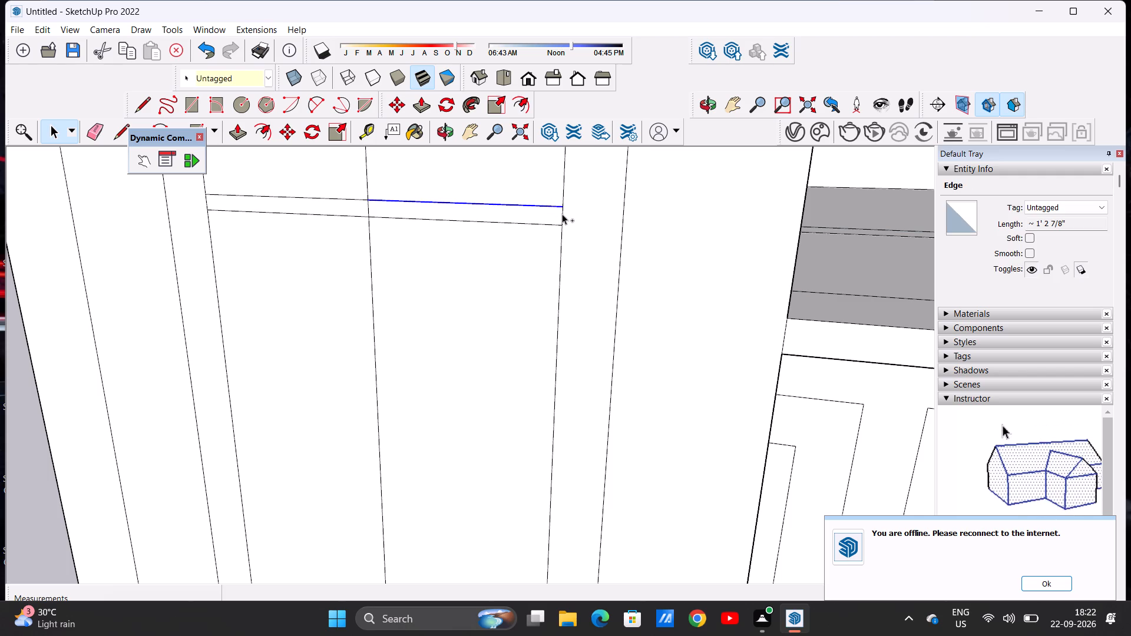
pyautogui.keyDown('ctrl'); pyautogui.click(562, 214); pyautogui.keyUp('ctrl')
pyautogui.keyDown('ctrl'); pyautogui.click(533, 223); pyautogui.keyUp('ctrl')
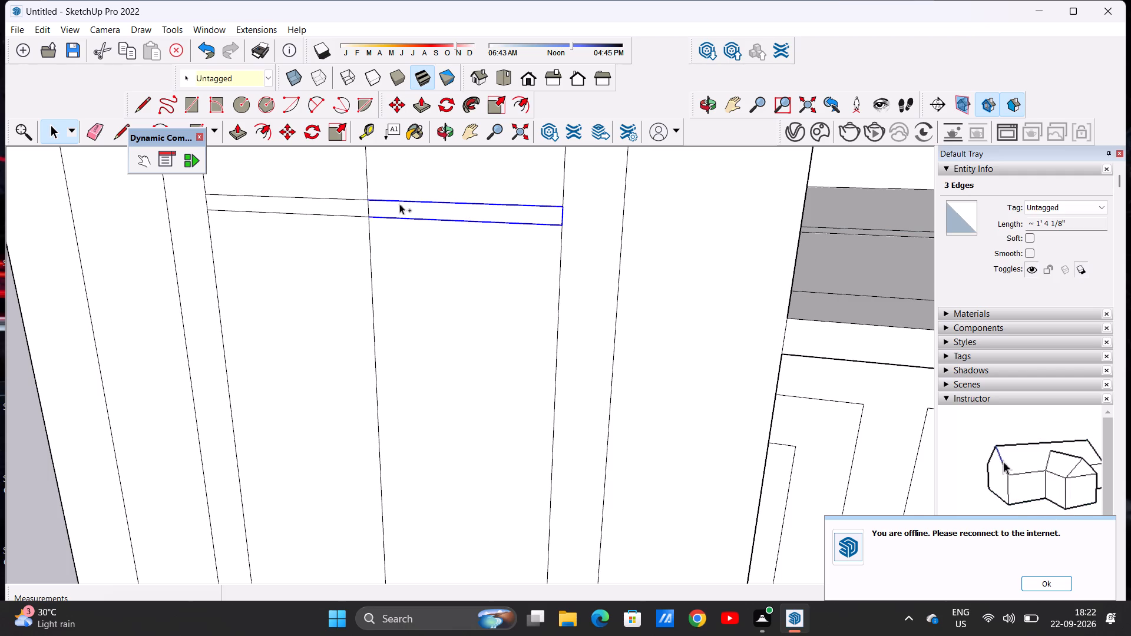
pyautogui.keyDown('ctrl'); pyautogui.click(340, 197); pyautogui.keyUp('ctrl')
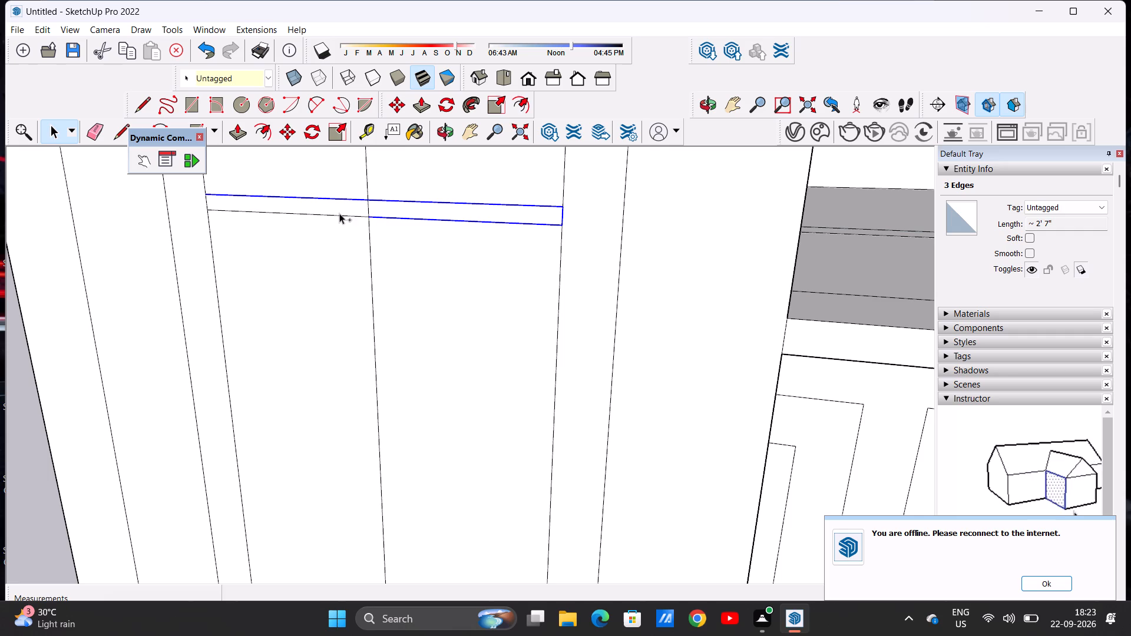
pyautogui.keyDown('ctrl'); pyautogui.click(342, 214); pyautogui.keyUp('ctrl')
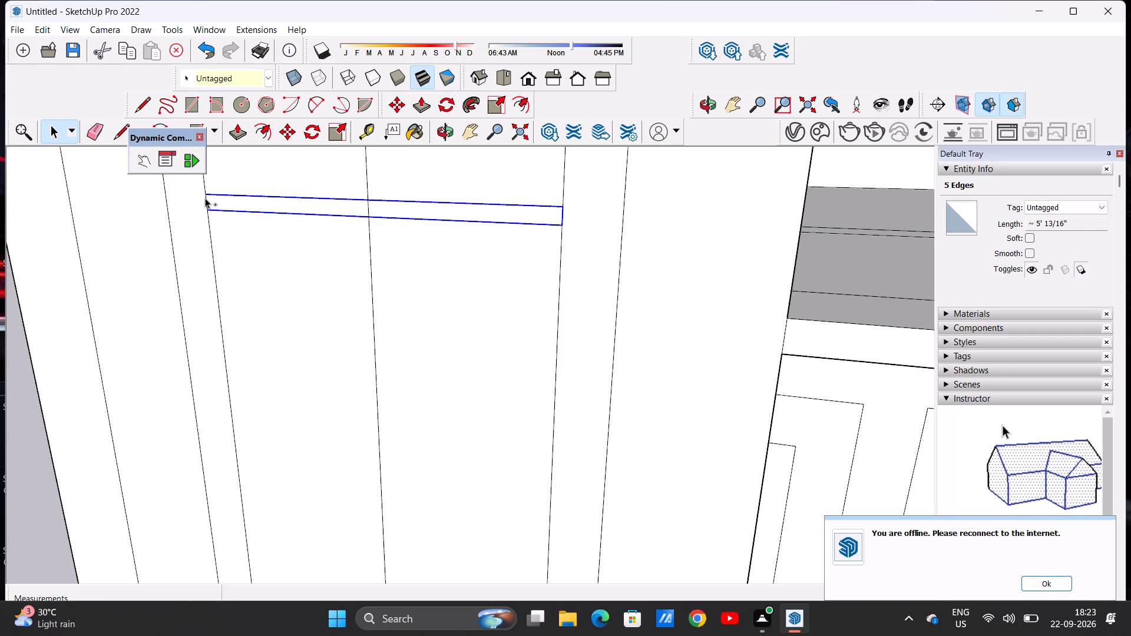
pyautogui.keyDown('ctrl'); pyautogui.click(205, 198); pyautogui.keyUp('ctrl')
pyautogui.scroll(-16, 228, 210)
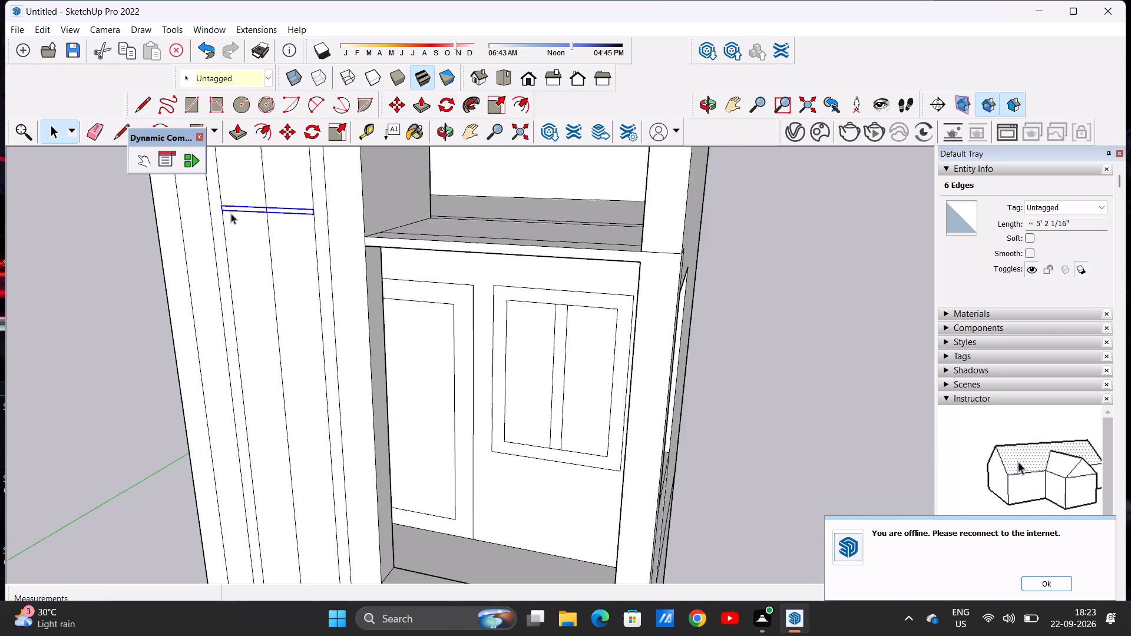
pyautogui.scroll(-10, 231, 213)
pyautogui.scroll(1, 257, 226)
pyautogui.scroll(-2, 257, 226)
pyautogui.scroll(4, 252, 188)
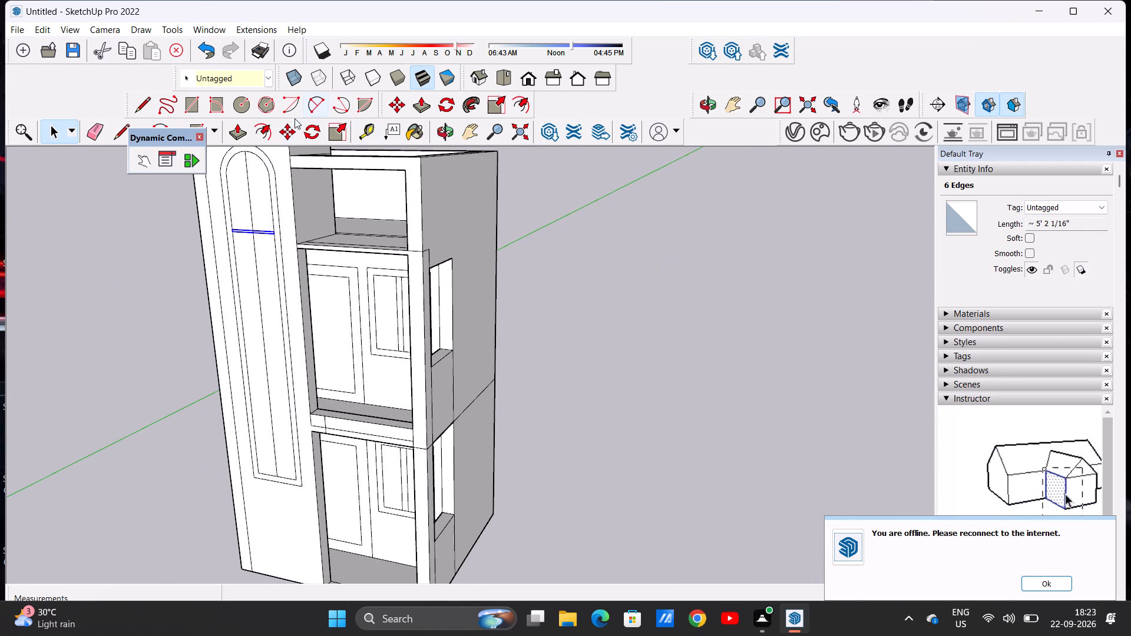
pyautogui.click(282, 128)
pyautogui.scroll(12, 273, 238)
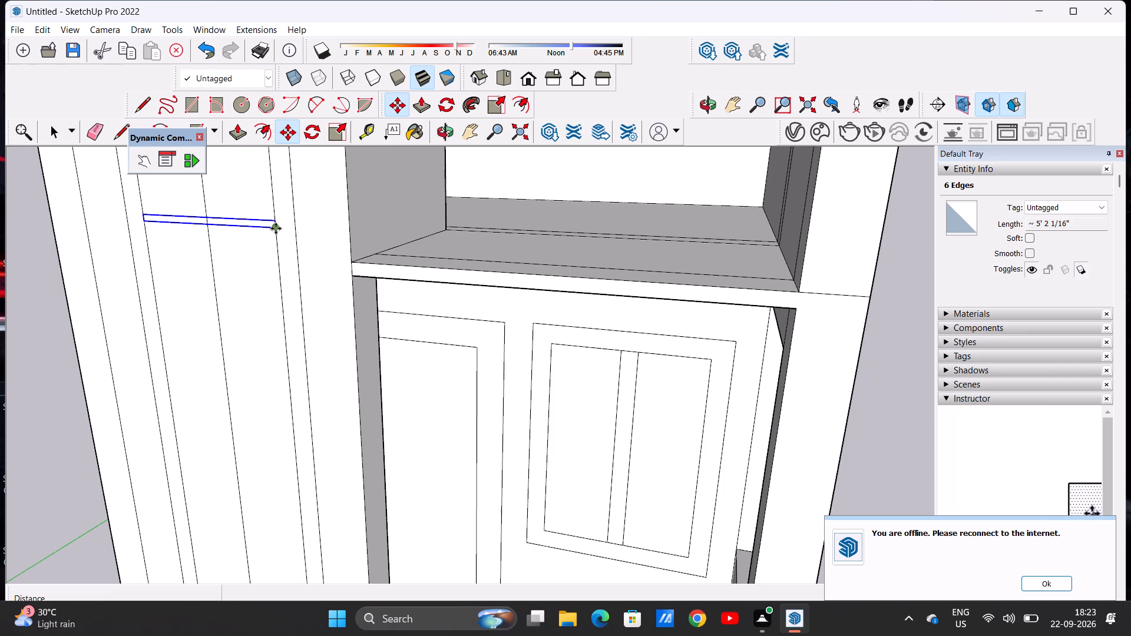
pyautogui.click(276, 228)
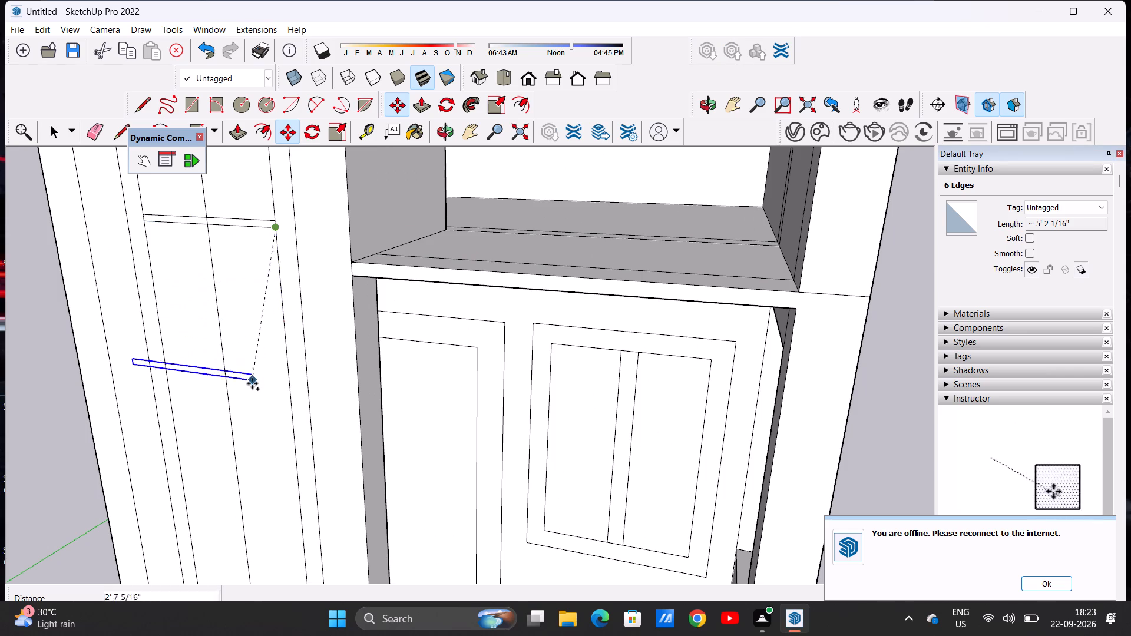
pyautogui.click(292, 413)
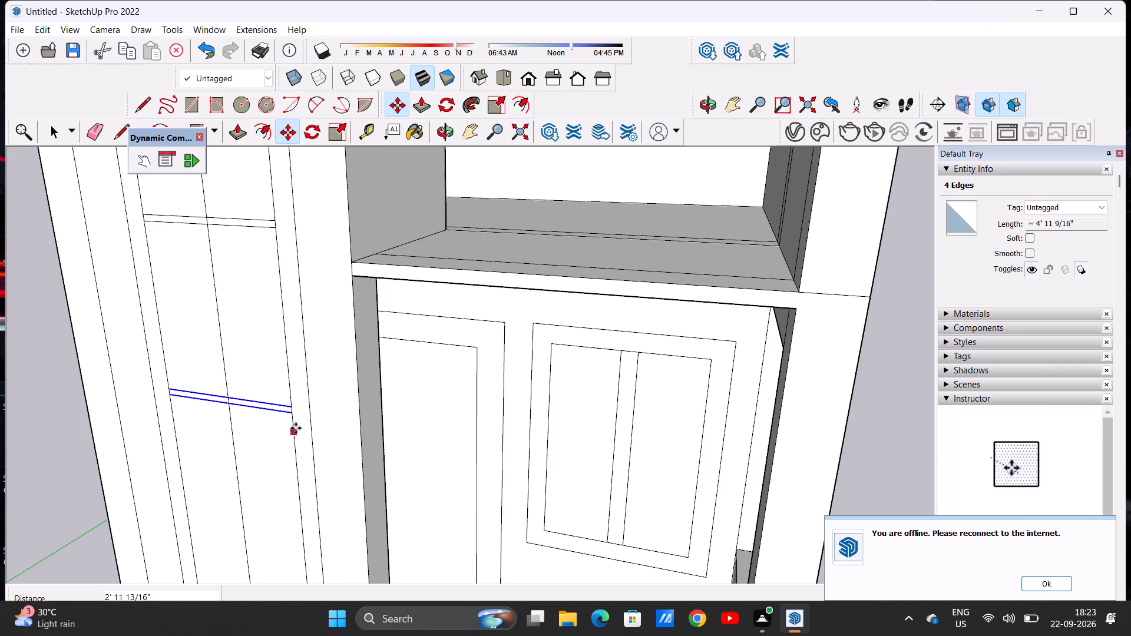
# Copy the crossbar down twice more inside the arched frame, by about 2' 11 1/16" and about 2' 9 11/16".
pyautogui.scroll(-17, 301, 262)
pyautogui.scroll(11, 283, 307)
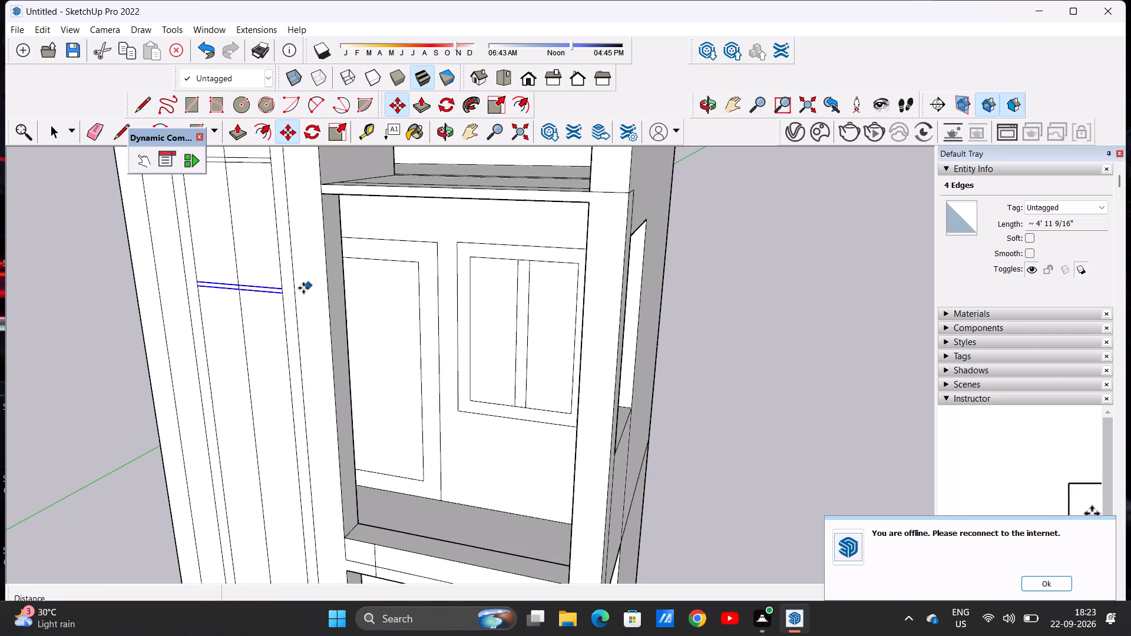
pyautogui.scroll(5, 303, 288)
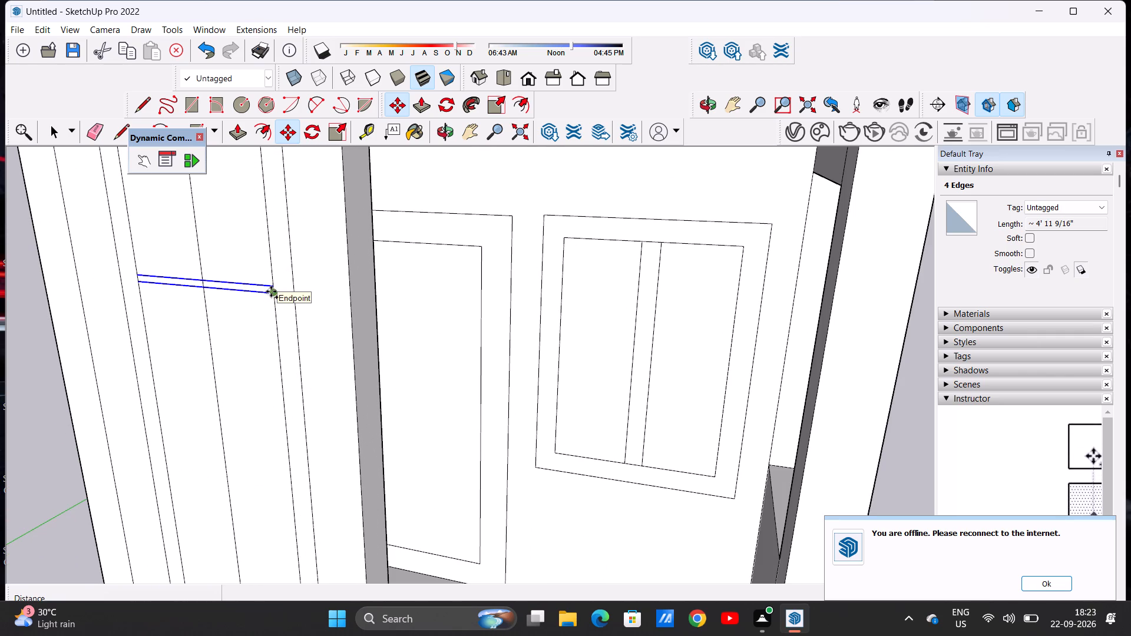
pyautogui.click(271, 291)
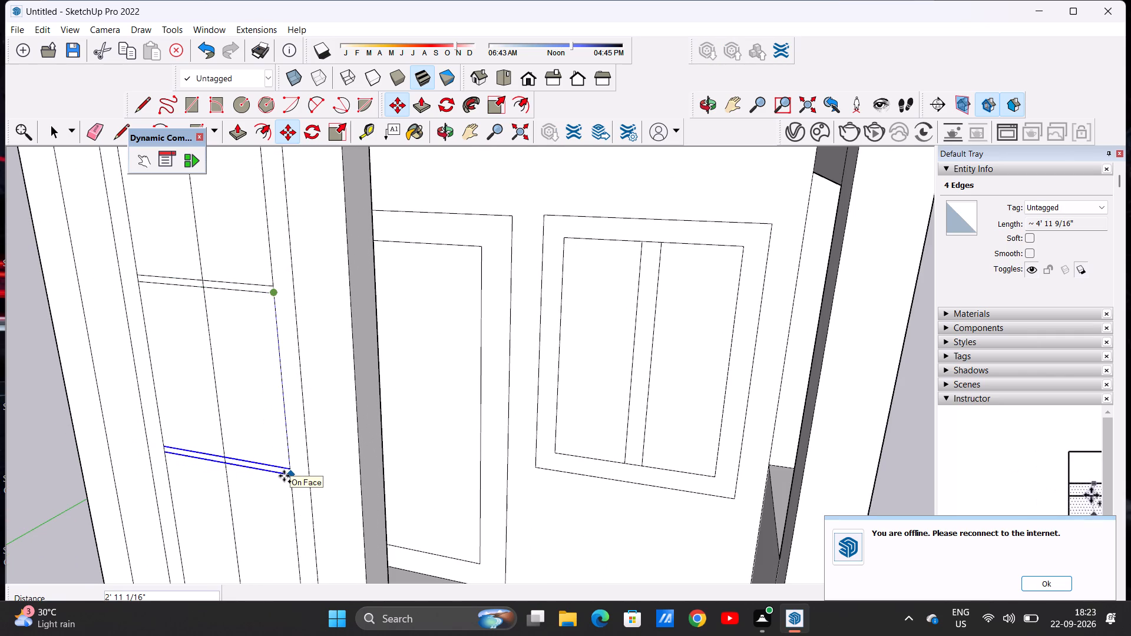
pyautogui.click(284, 476)
pyautogui.scroll(-13, 308, 401)
pyautogui.scroll(5, 241, 505)
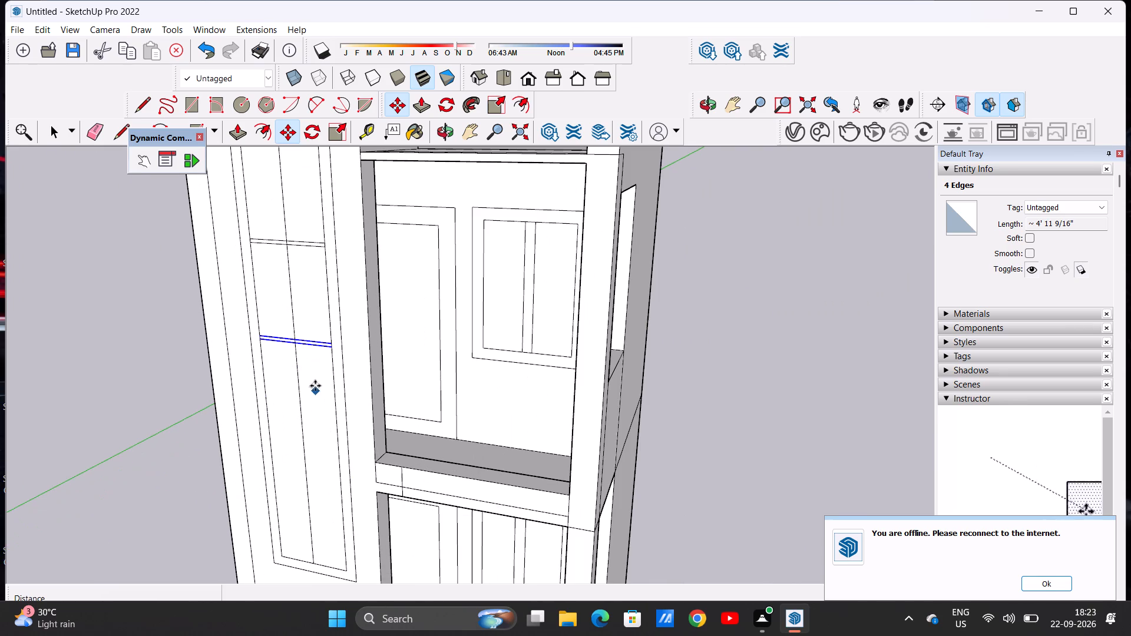
pyautogui.click(332, 347)
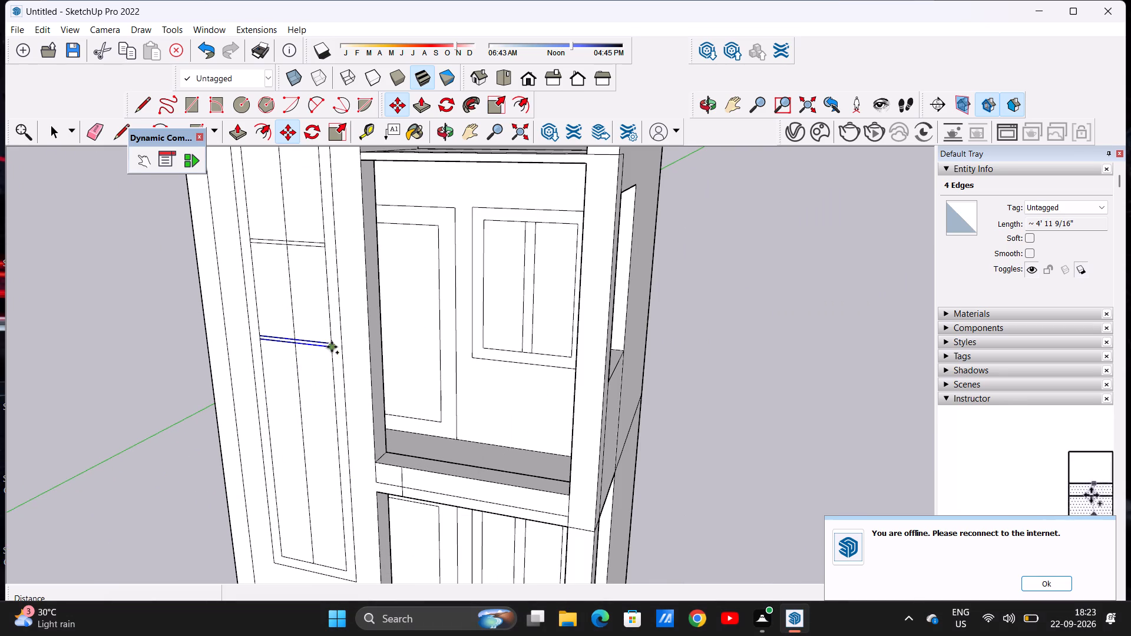
pyautogui.click(332, 435)
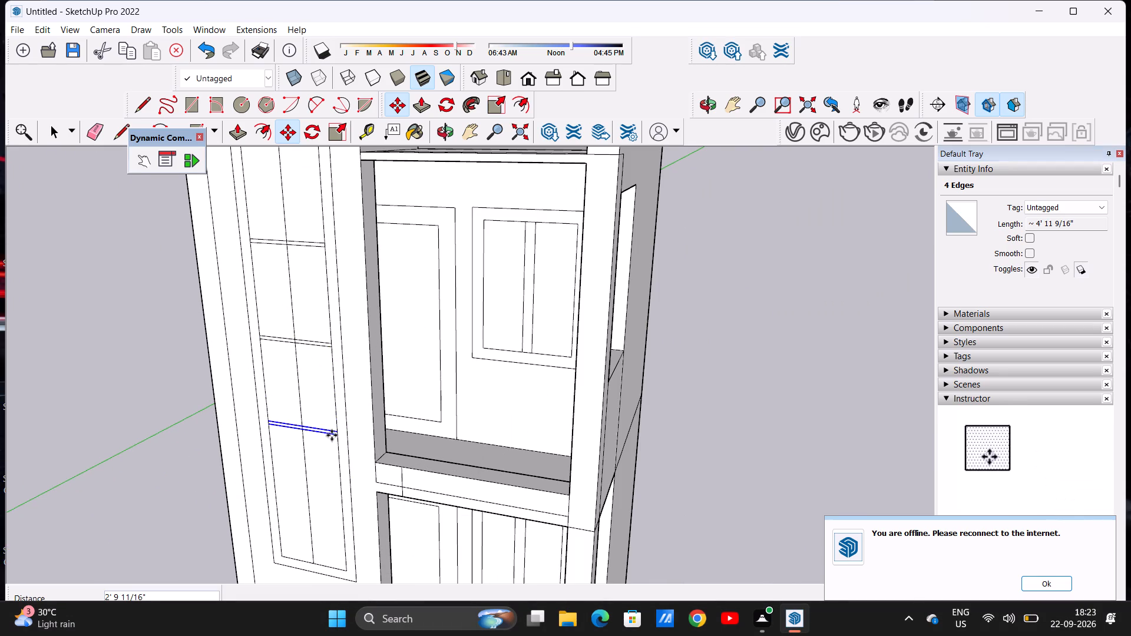
# Copy the thin crossbar down once more to form the lowest crossbar inside the arched frame.
pyautogui.click(340, 438)
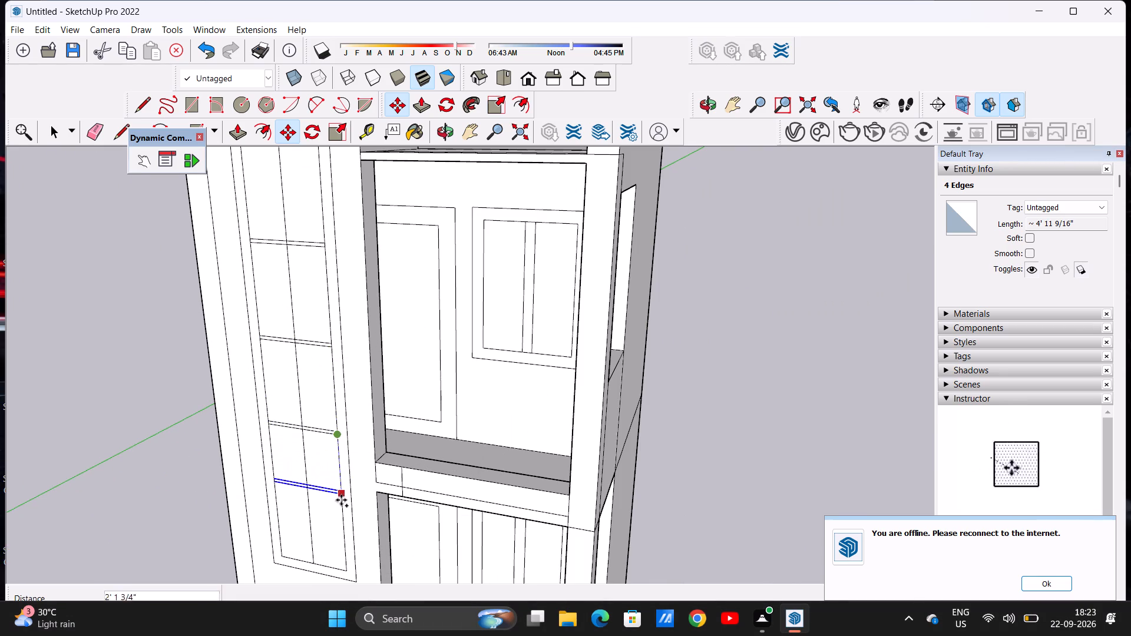
pyautogui.click(345, 510)
pyautogui.press('space')
pyautogui.scroll(-3, 360, 466)
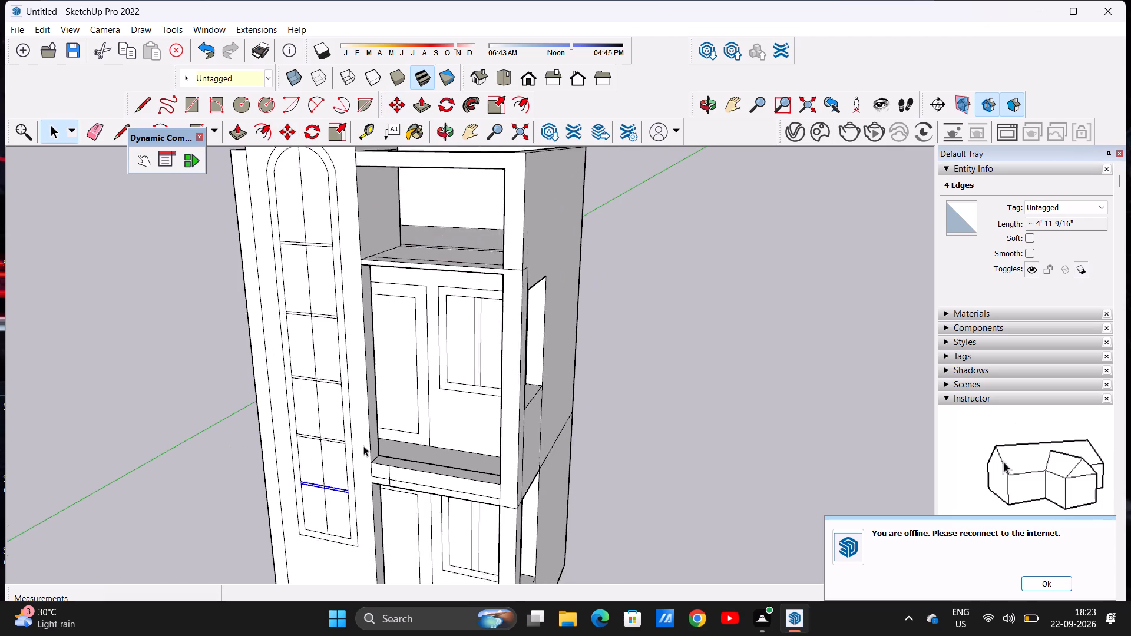
pyautogui.scroll(-7, 363, 446)
pyautogui.click(573, 393)
# Push/Pull the arched border face around the tower window outward by about 3 1/8".
pyautogui.moveTo(378, 464); pyautogui.dragTo(492, 356, button='middle')
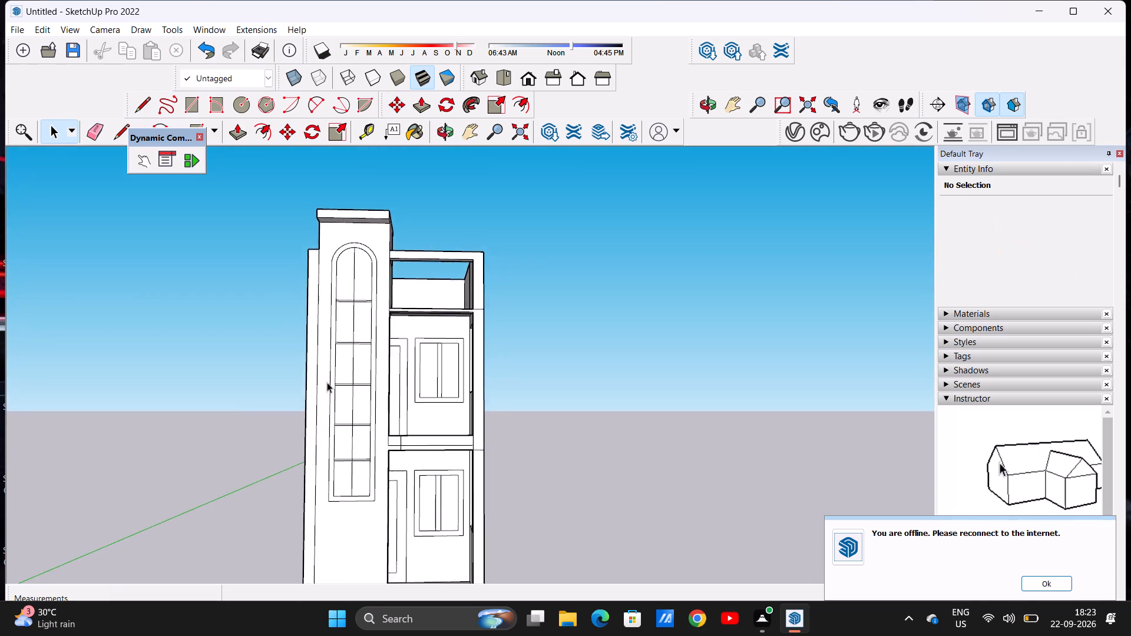
pyautogui.scroll(-7, 308, 385)
pyautogui.moveTo(326, 352); pyautogui.dragTo(277, 437, button='middle')
pyautogui.scroll(10, 333, 387)
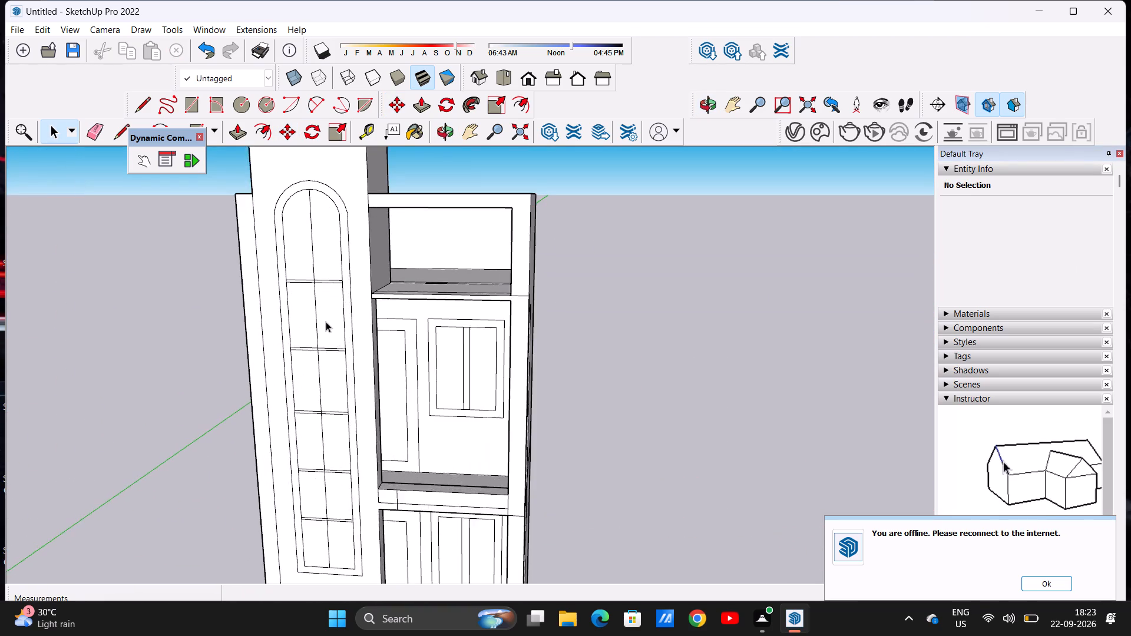
pyautogui.scroll(-11, 326, 322)
pyautogui.scroll(4, 337, 291)
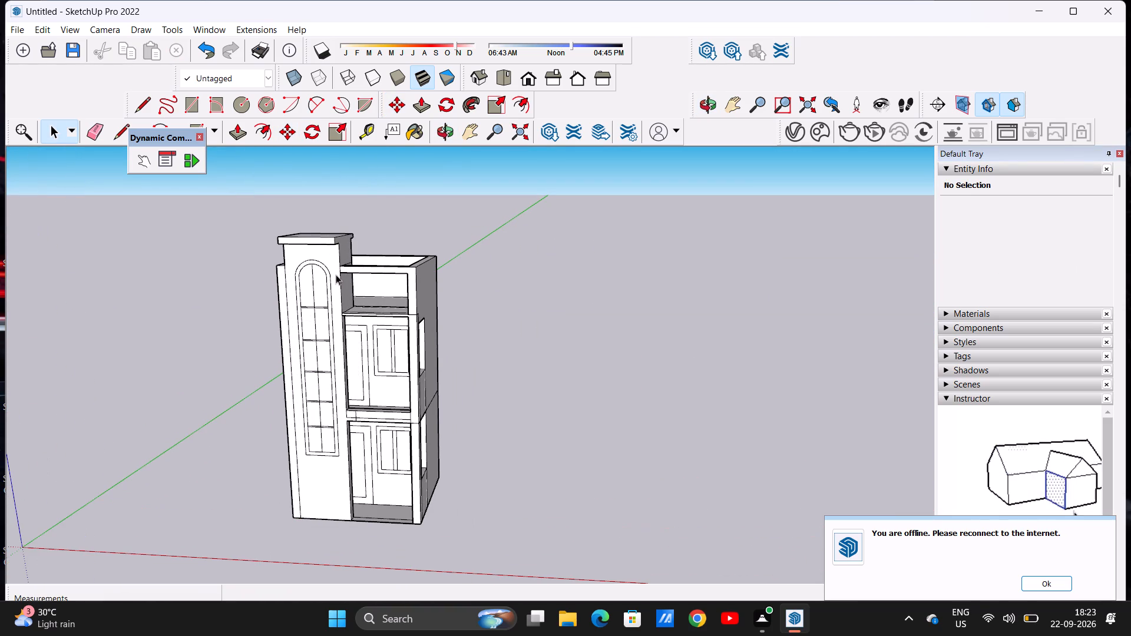
pyautogui.scroll(2, 319, 255)
pyautogui.moveTo(326, 293); pyautogui.dragTo(260, 320, button='middle')
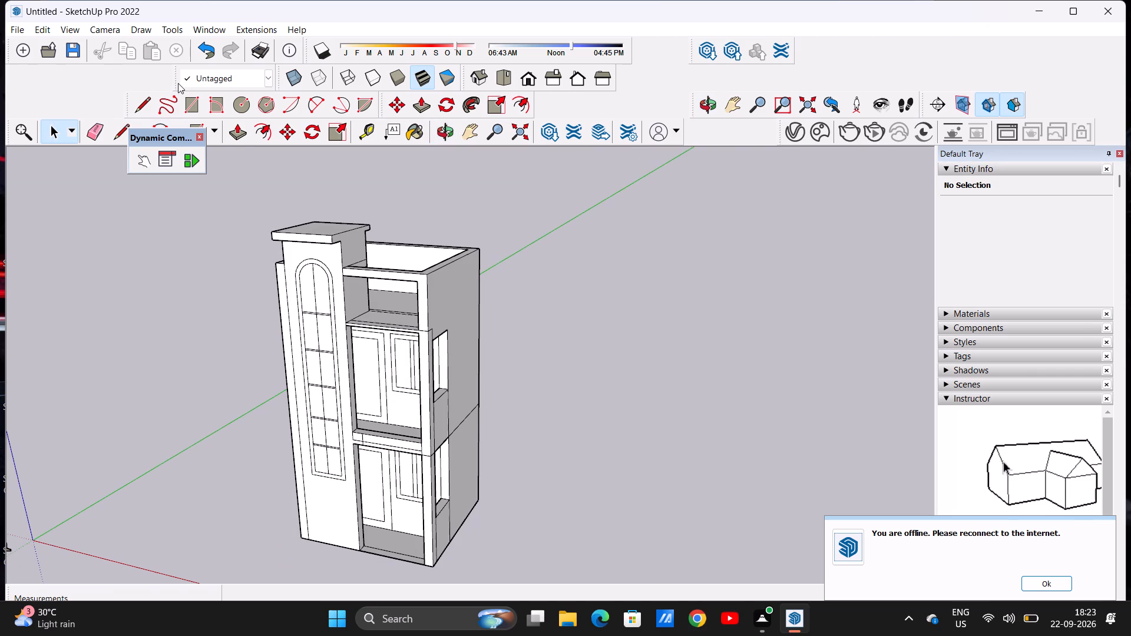
pyautogui.click(241, 143)
pyautogui.scroll(9, 370, 294)
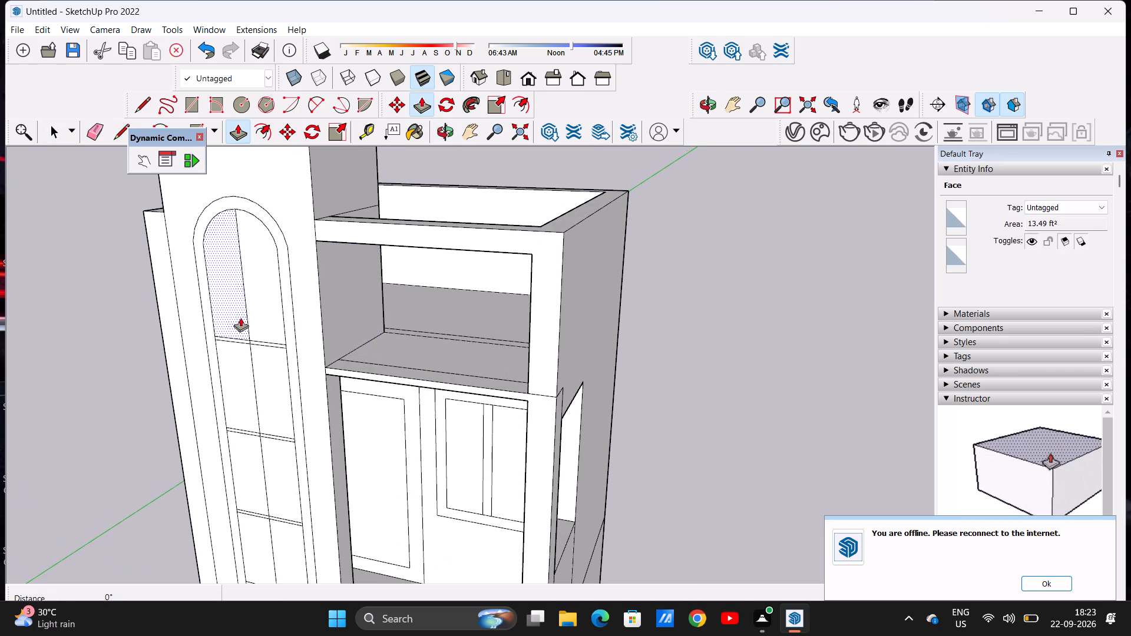
pyautogui.click(289, 313)
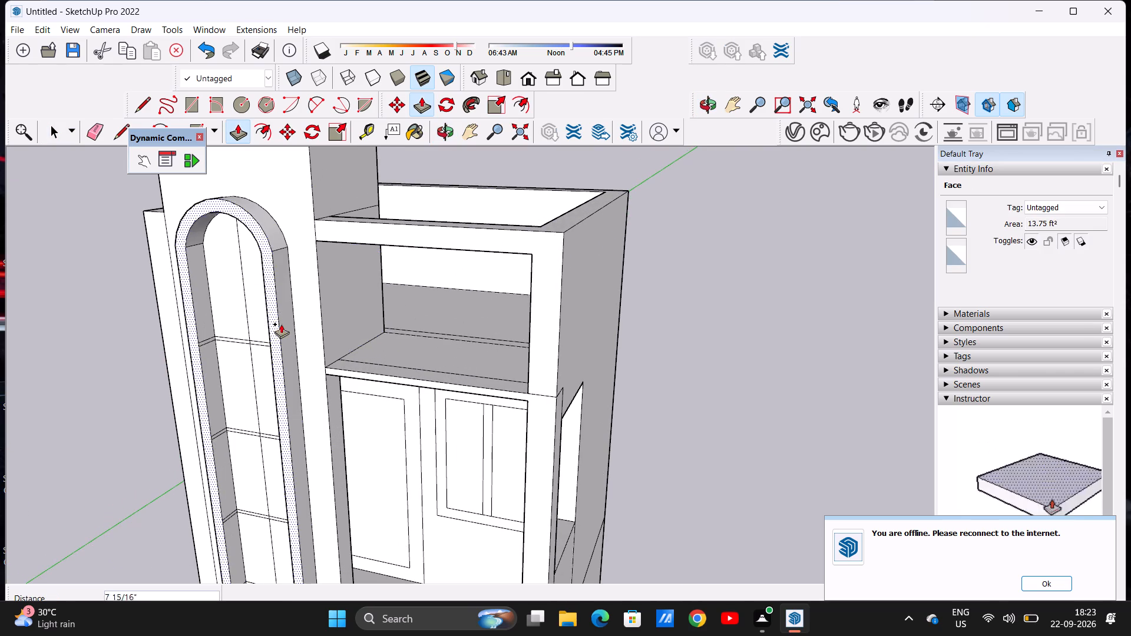
pyautogui.click(286, 320)
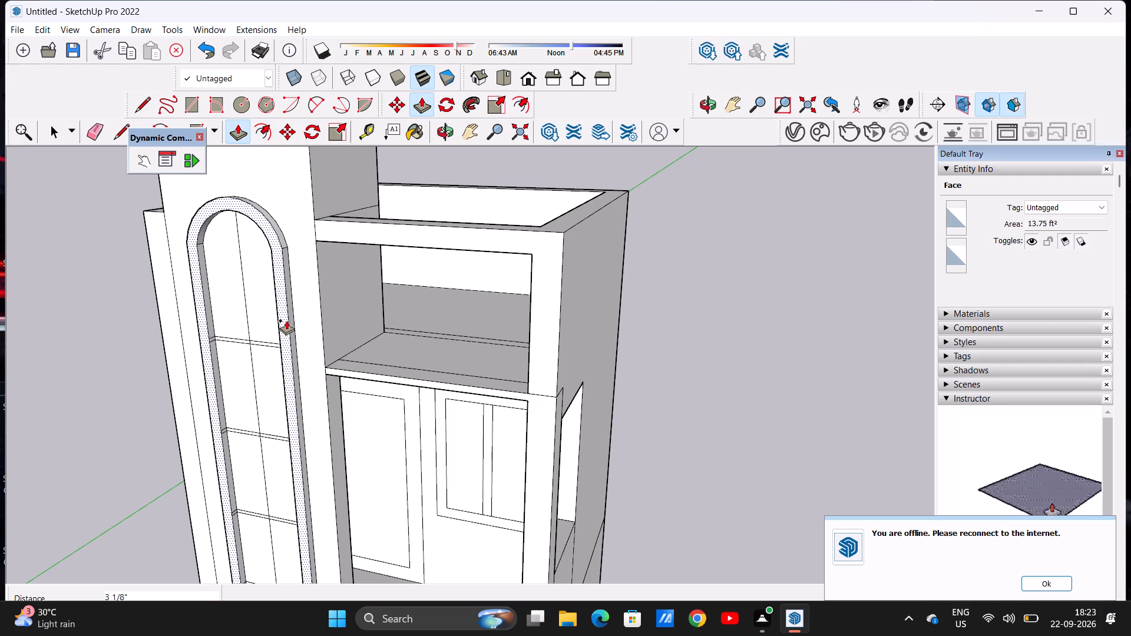
pyautogui.press('space')
# Choose Translucent Glass Blue from the Glass and Mirrors material collection.
pyautogui.scroll(-11, 276, 264)
pyautogui.moveTo(256, 322); pyautogui.dragTo(339, 279, button='middle')
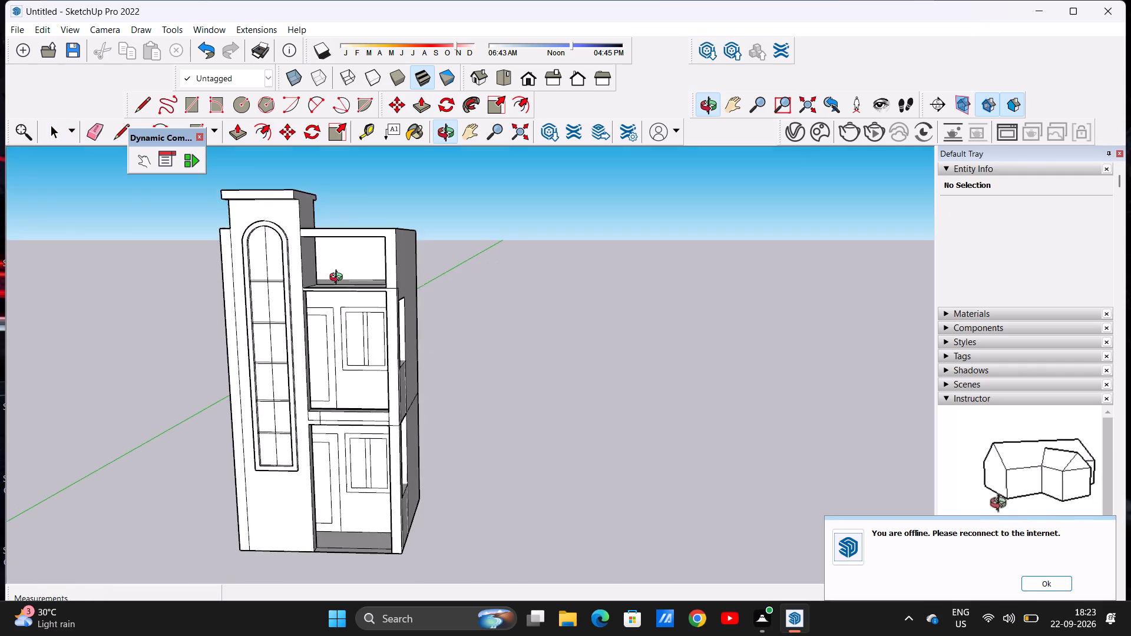
pyautogui.moveTo(339, 279); pyautogui.dragTo(338, 279, button='middle')
pyautogui.scroll(-8, 290, 287)
pyautogui.scroll(3, 322, 276)
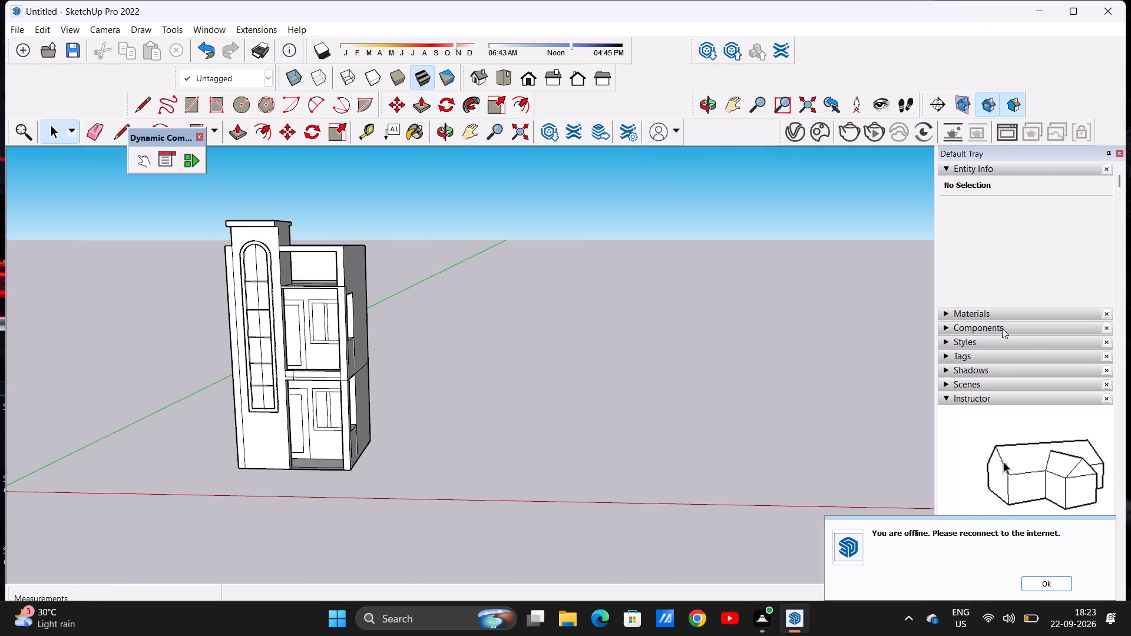
pyautogui.click(1031, 309)
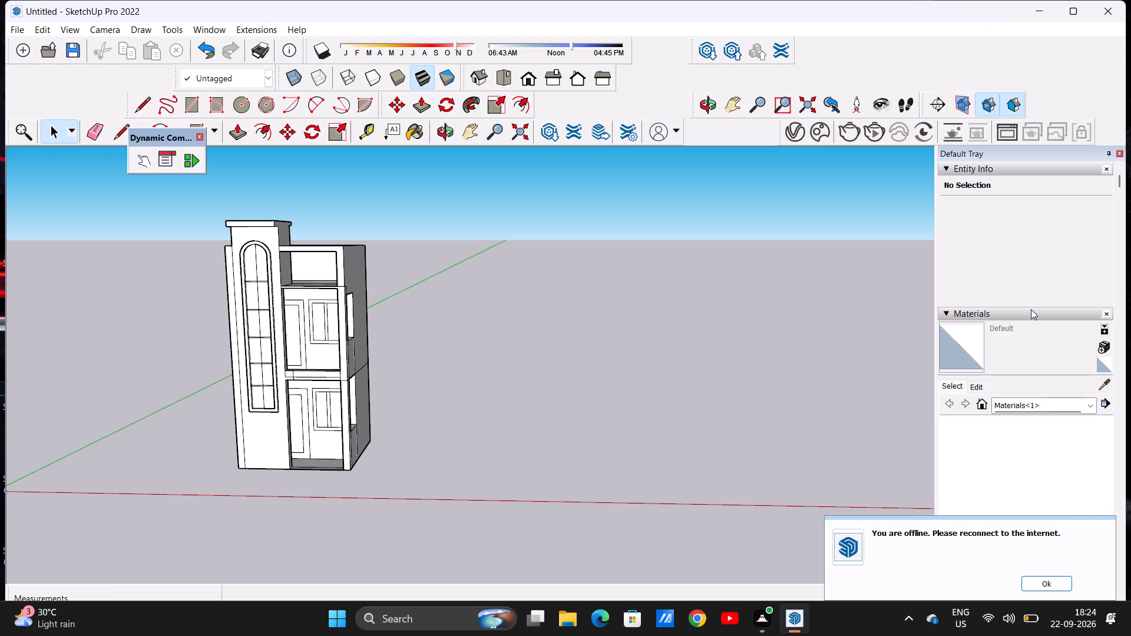
pyautogui.click(1095, 408)
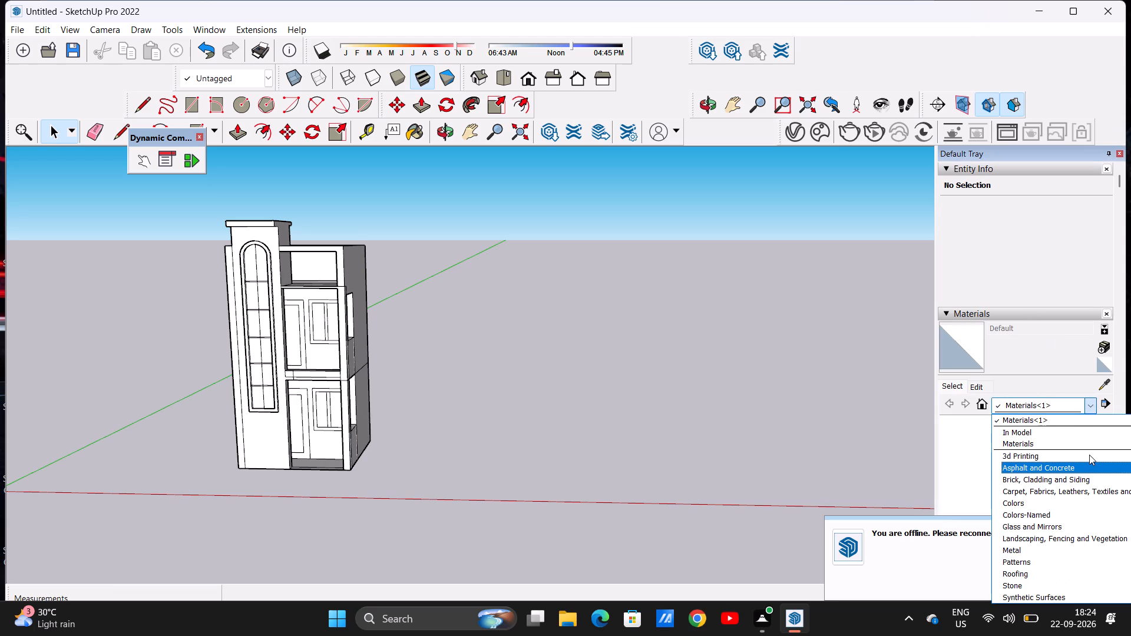
pyautogui.click(1061, 502)
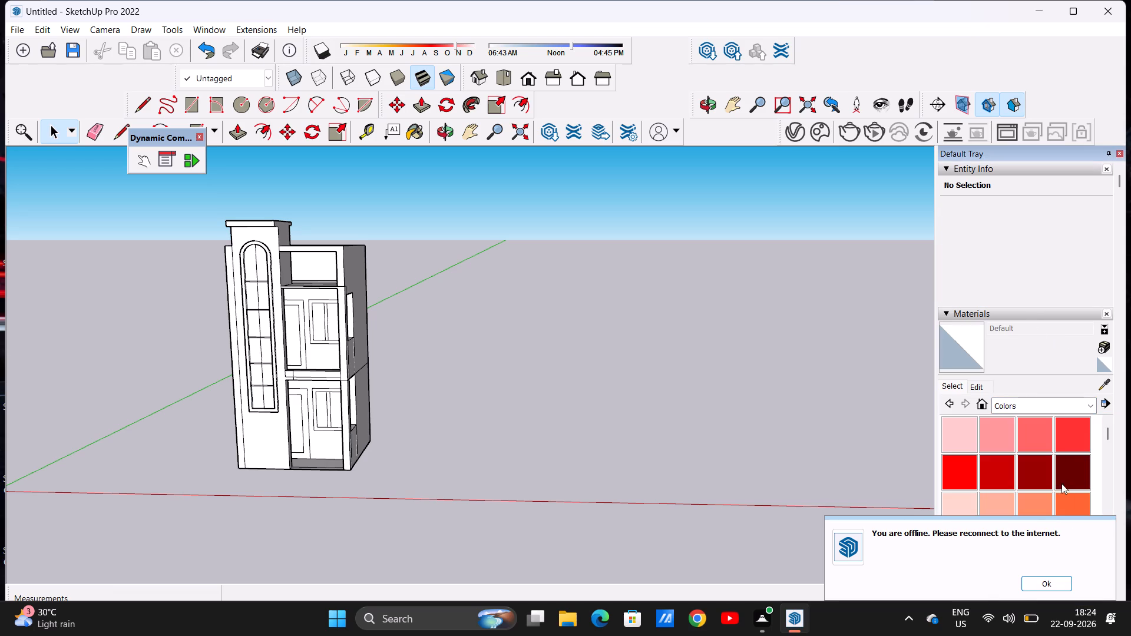
pyautogui.click(1095, 402)
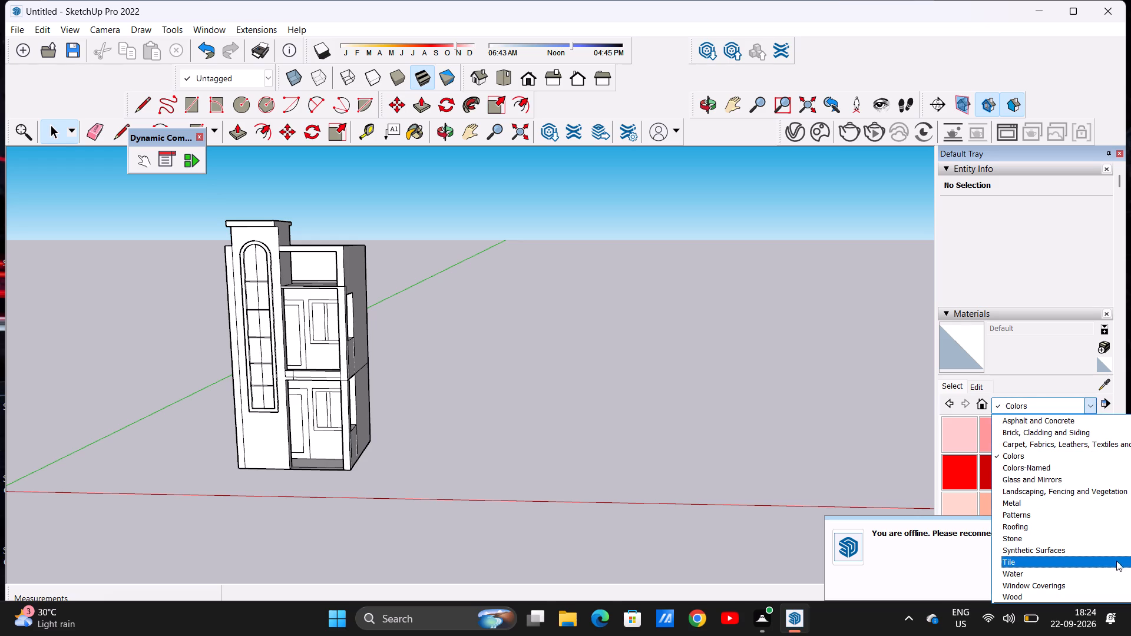
pyautogui.click(1123, 473)
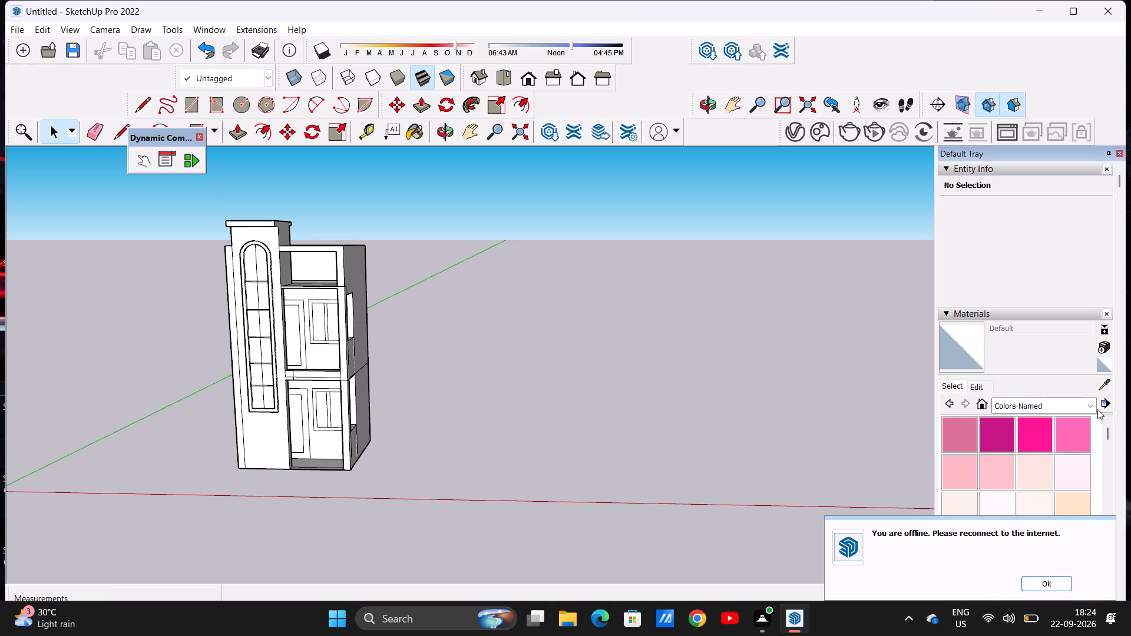
pyautogui.click(1088, 409)
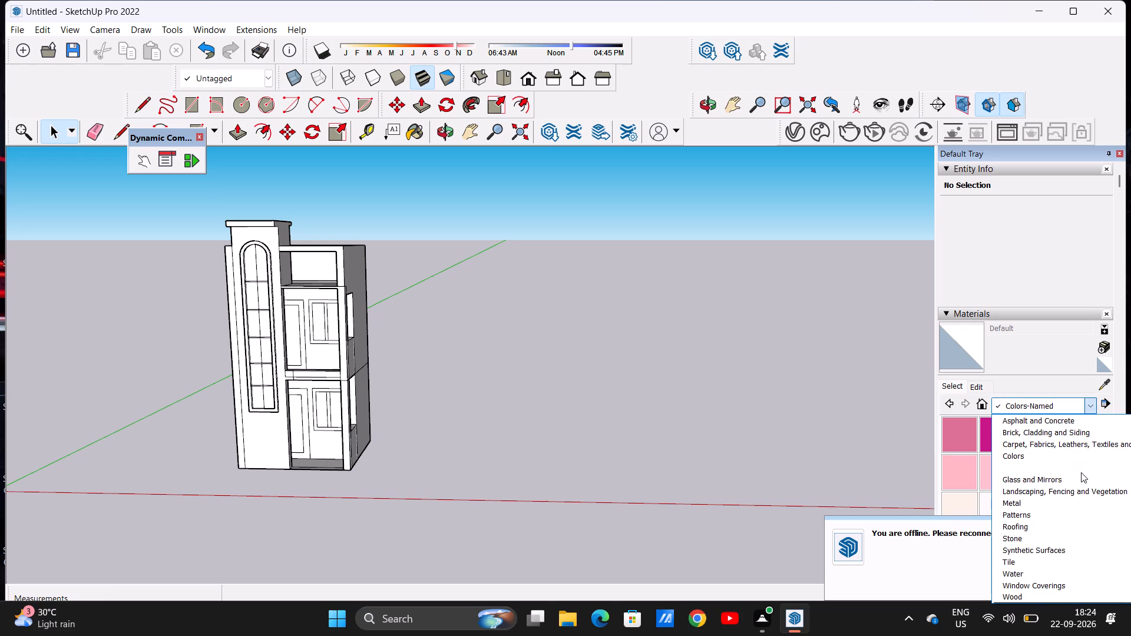
pyautogui.click(1079, 476)
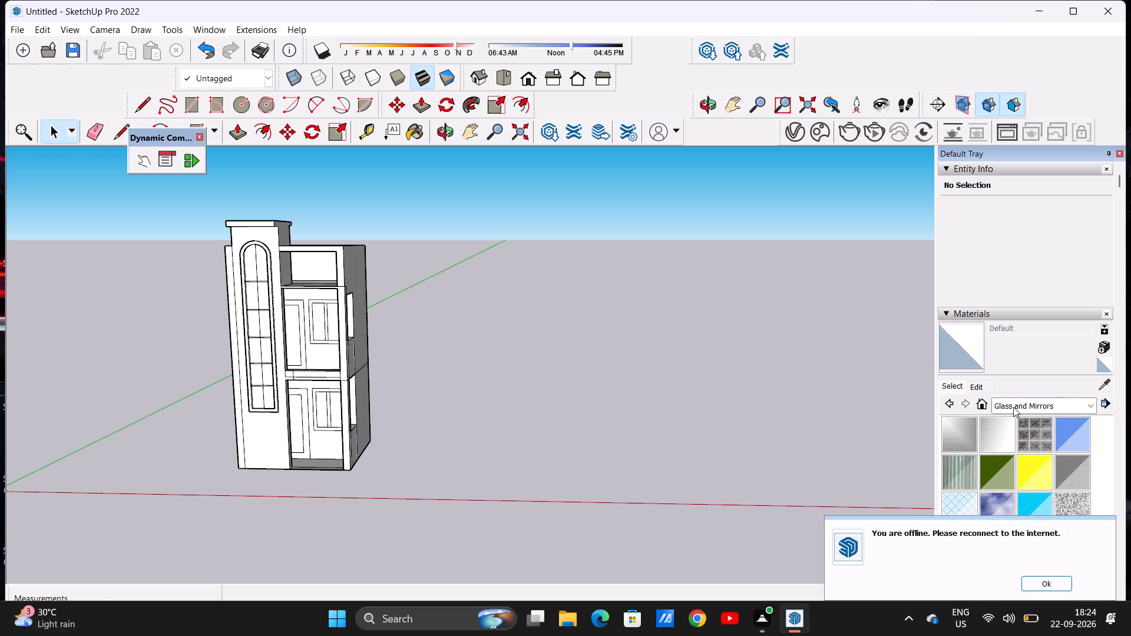
pyautogui.click(1073, 436)
# Paint all twelve panes of the tall arched tower window with Translucent Glass Blue.
pyautogui.scroll(10, 266, 309)
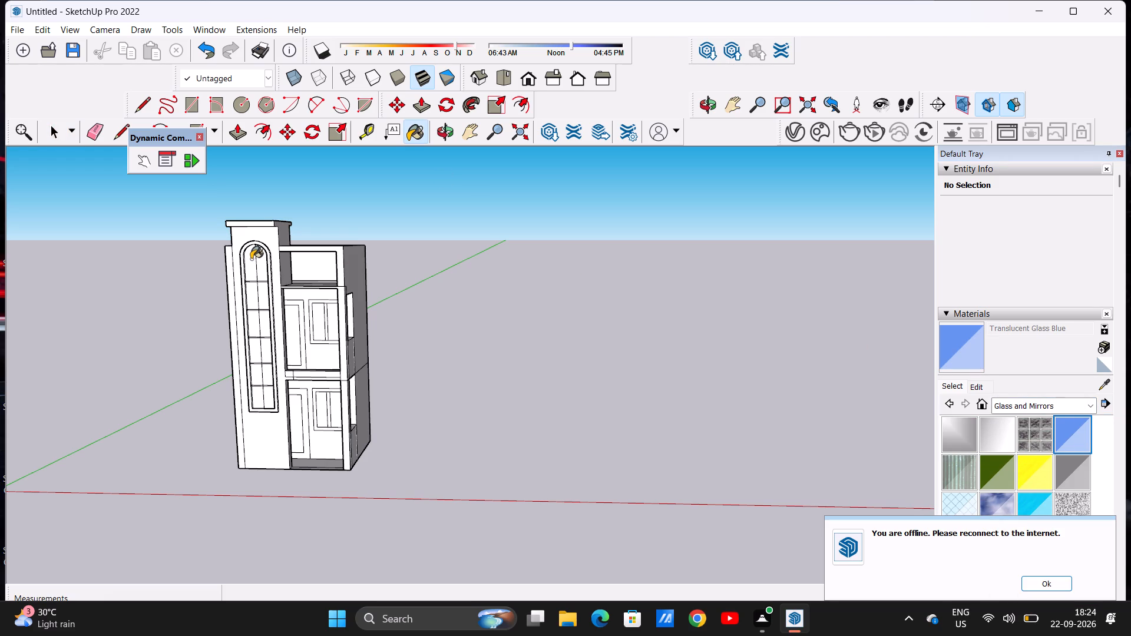
pyautogui.scroll(12, 251, 259)
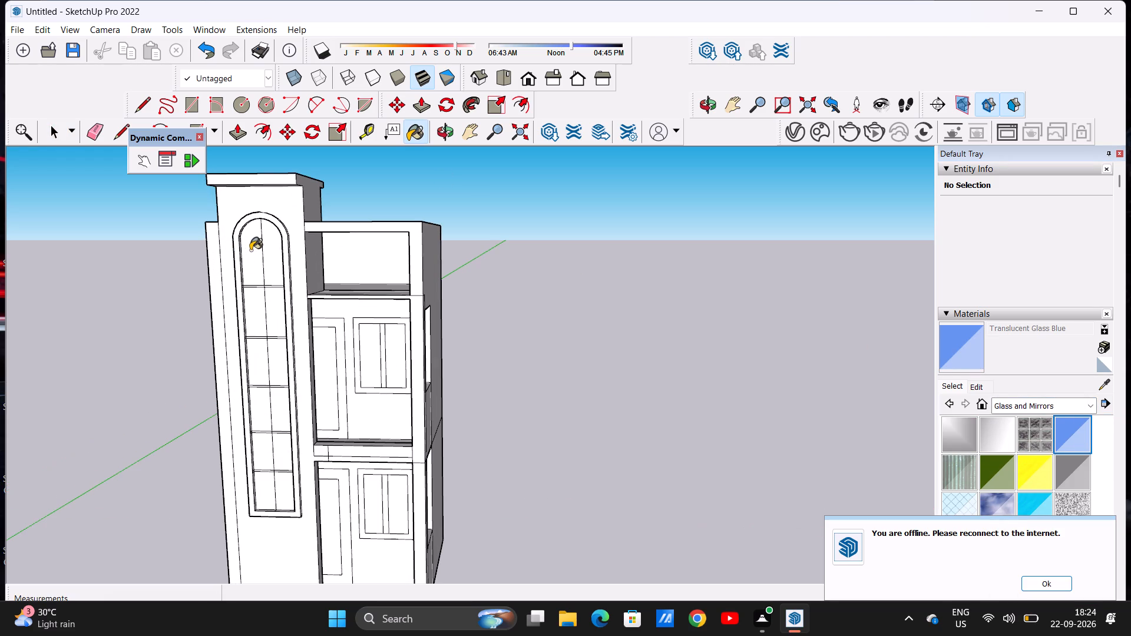
pyautogui.click(250, 250)
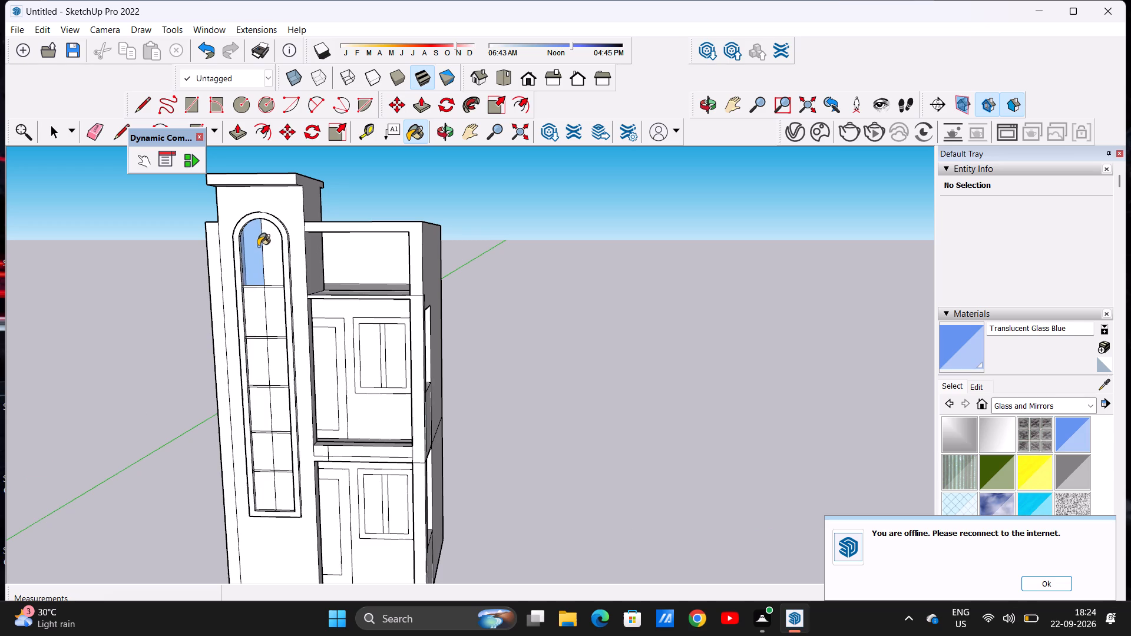
pyautogui.moveTo(271, 260); pyautogui.dragTo(277, 256)
pyautogui.click(270, 313)
pyautogui.click(250, 330)
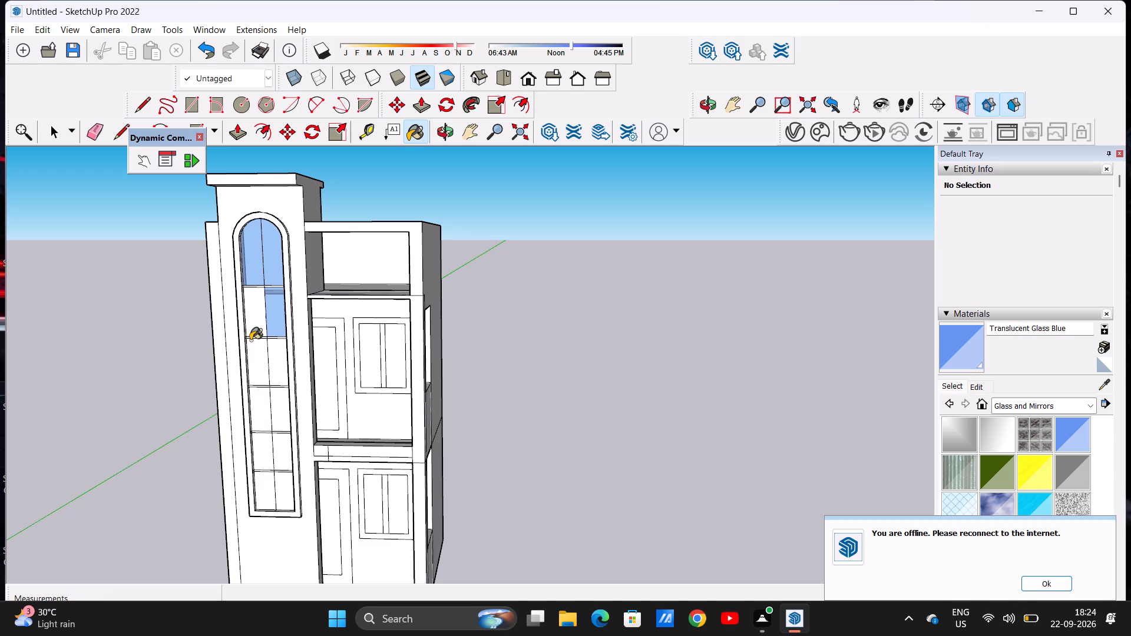
pyautogui.click(250, 353)
pyautogui.click(267, 369)
pyautogui.click(274, 405)
pyautogui.click(268, 406)
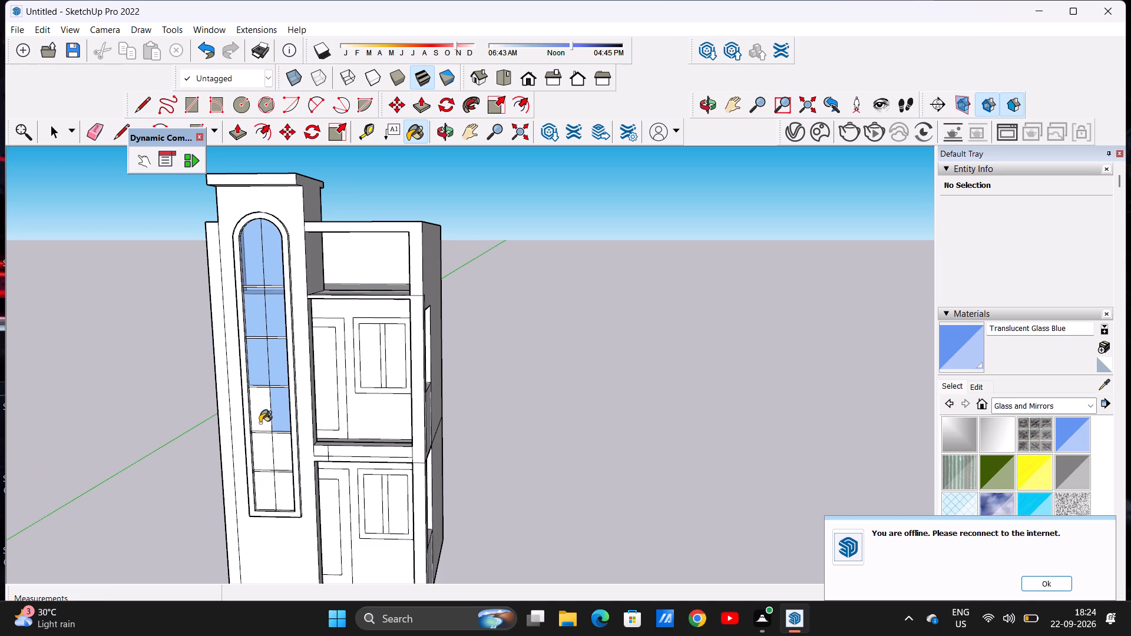
pyautogui.click(258, 438)
pyautogui.click(284, 453)
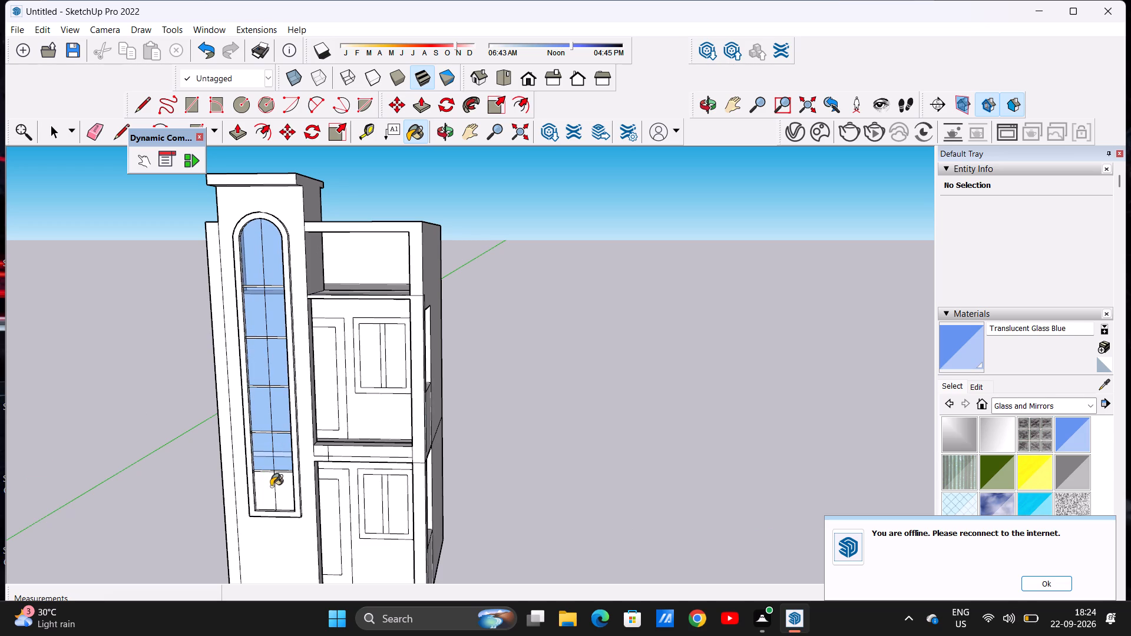
pyautogui.click(271, 486)
pyautogui.click(280, 486)
pyautogui.scroll(-7, 296, 387)
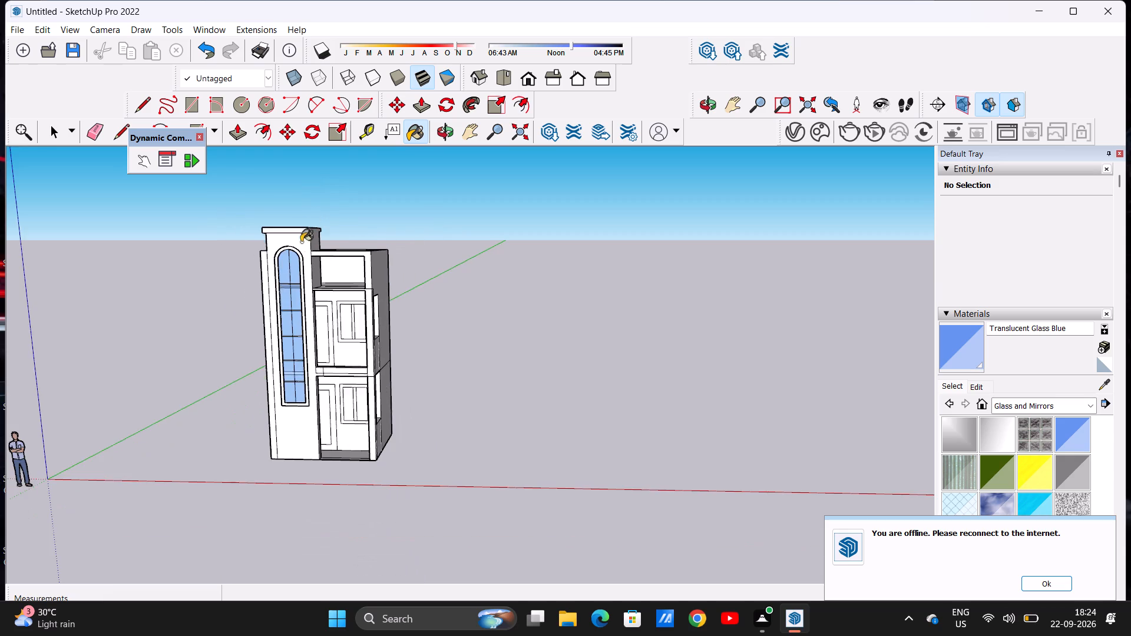
pyautogui.scroll(5, 330, 257)
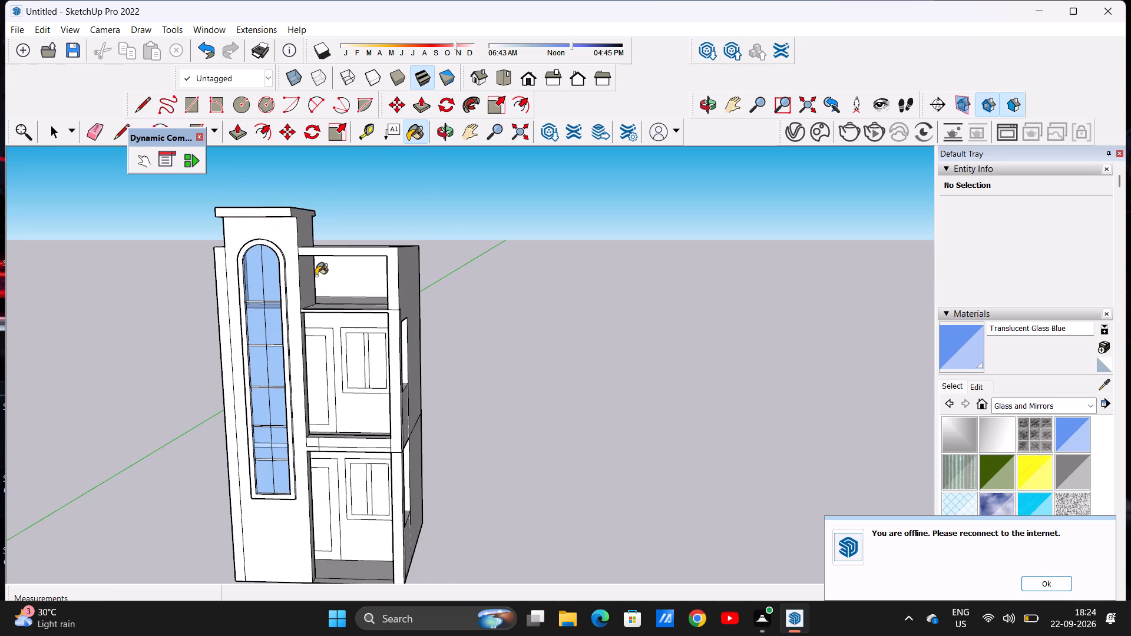
pyautogui.press('space')
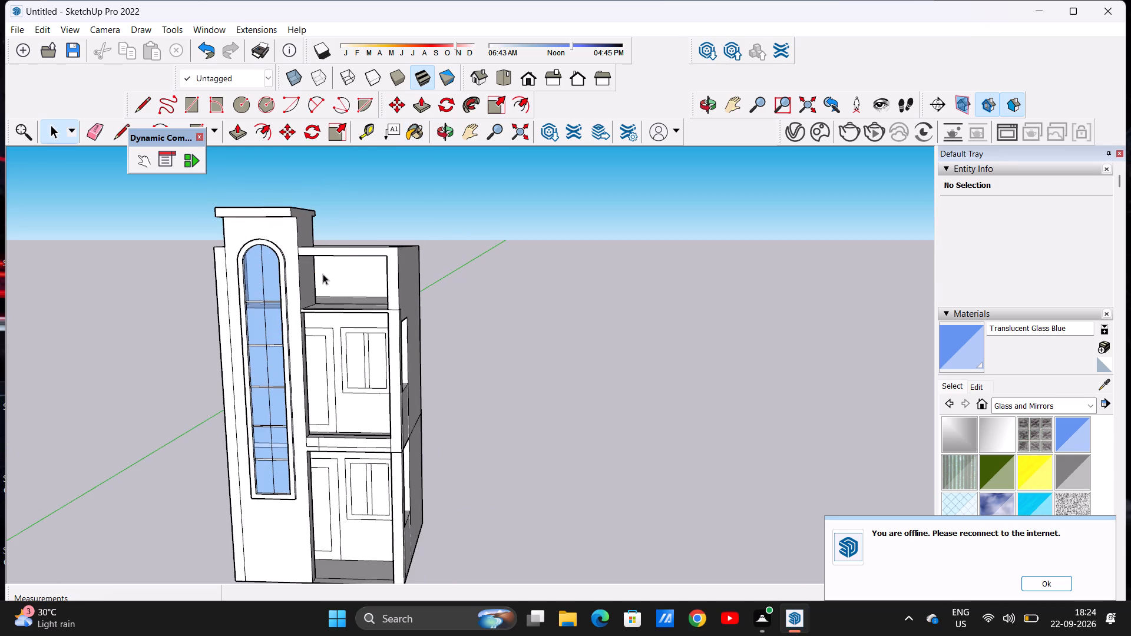
# Examine the glazed arched window and its crossbars from several angles and up close.
pyautogui.scroll(-8, 318, 246)
pyautogui.scroll(6, 300, 281)
pyautogui.scroll(-4, 303, 253)
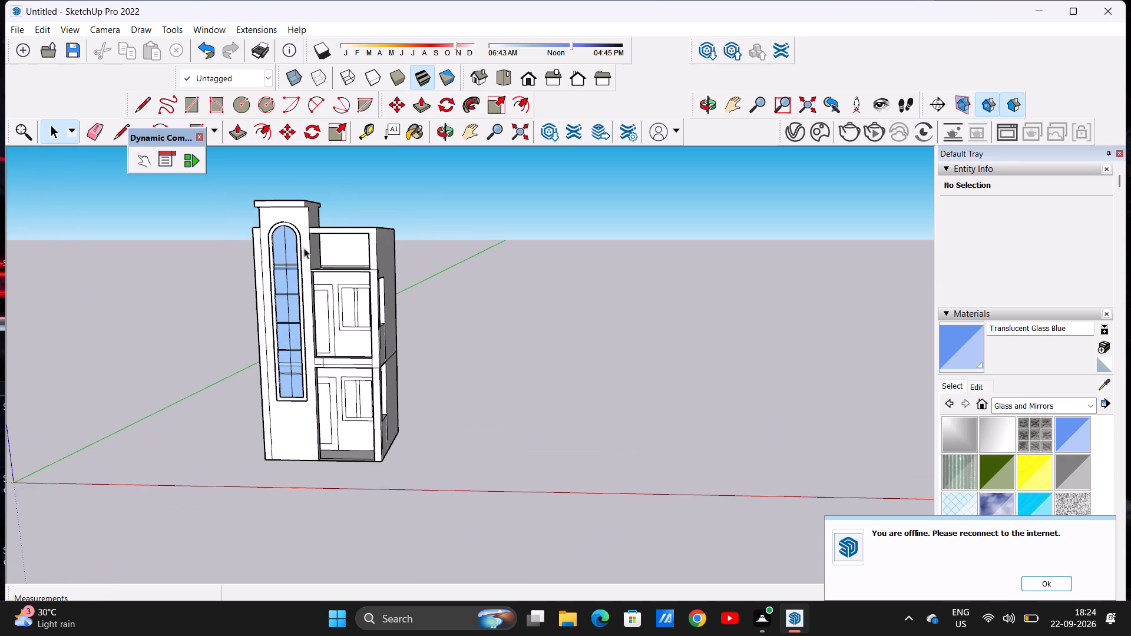
pyautogui.scroll(7, 310, 249)
pyautogui.moveTo(304, 242); pyautogui.dragTo(239, 297, button='middle')
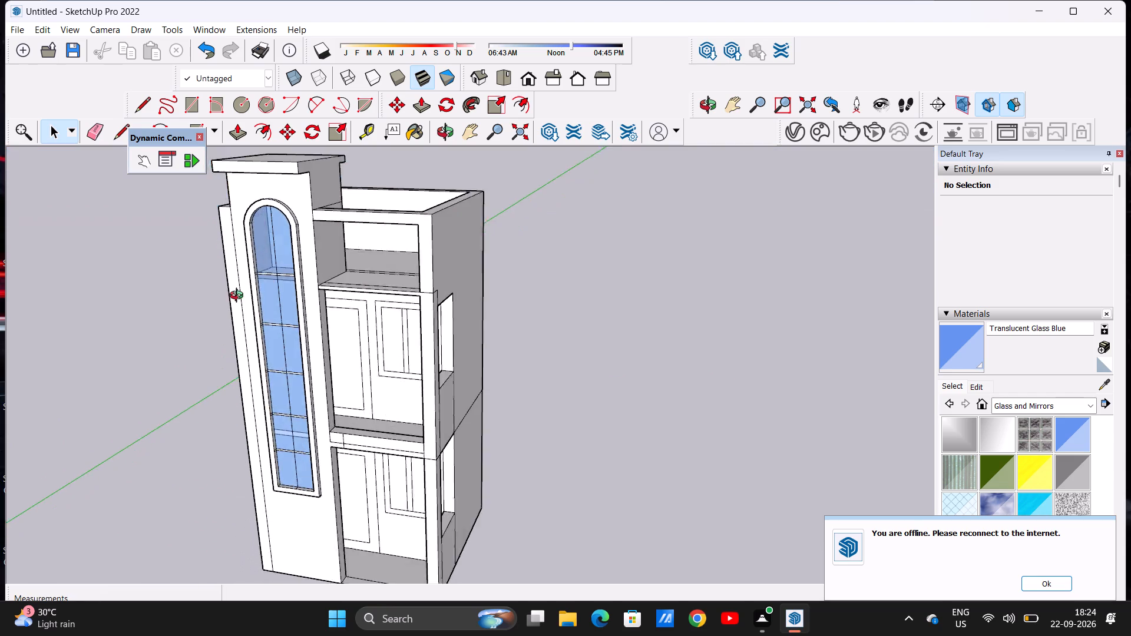
pyautogui.moveTo(239, 297); pyautogui.dragTo(320, 264, button='middle')
pyautogui.scroll(-7, 316, 249)
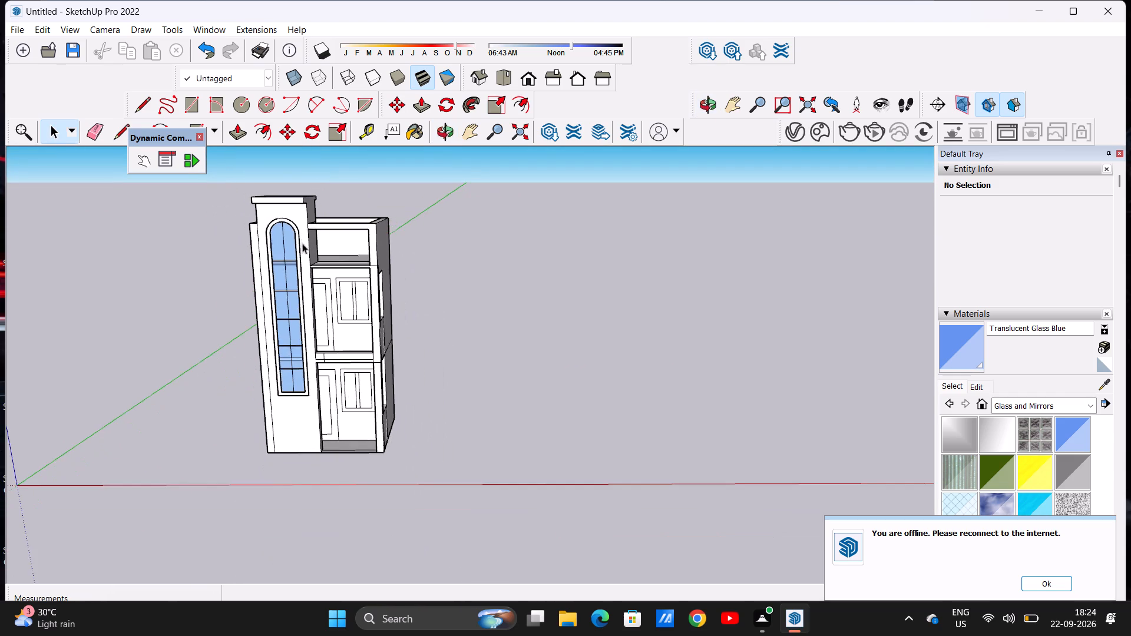
pyautogui.moveTo(302, 243); pyautogui.dragTo(250, 309, button='middle')
pyautogui.scroll(8, 312, 254)
pyautogui.scroll(-5, 254, 207)
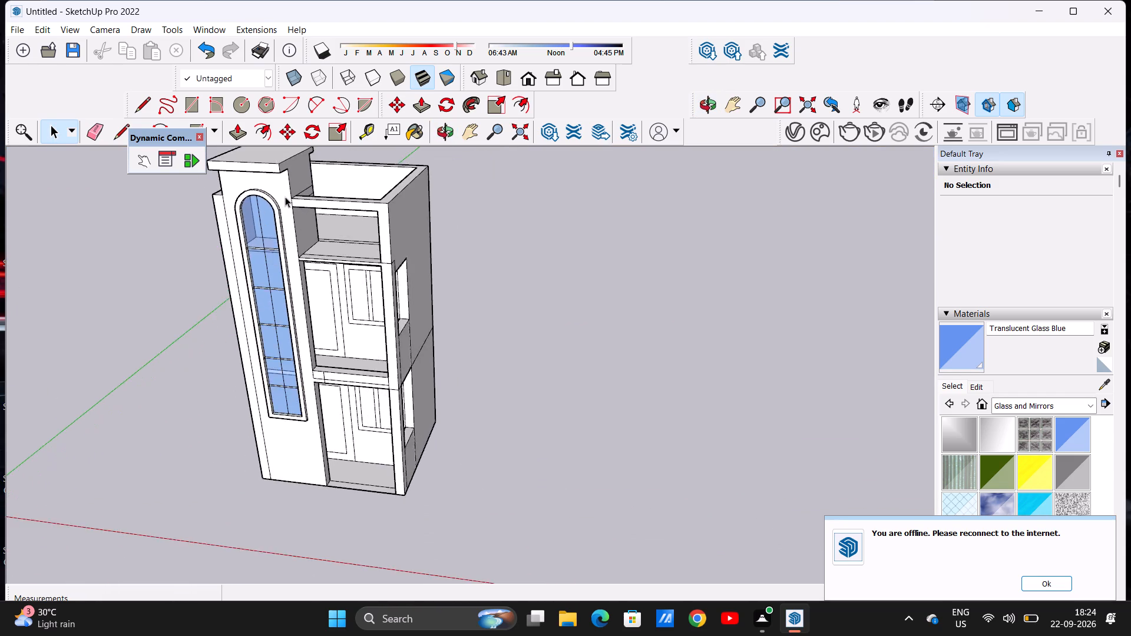
pyautogui.scroll(-6, 285, 197)
pyautogui.moveTo(260, 275); pyautogui.dragTo(267, 233, button='middle')
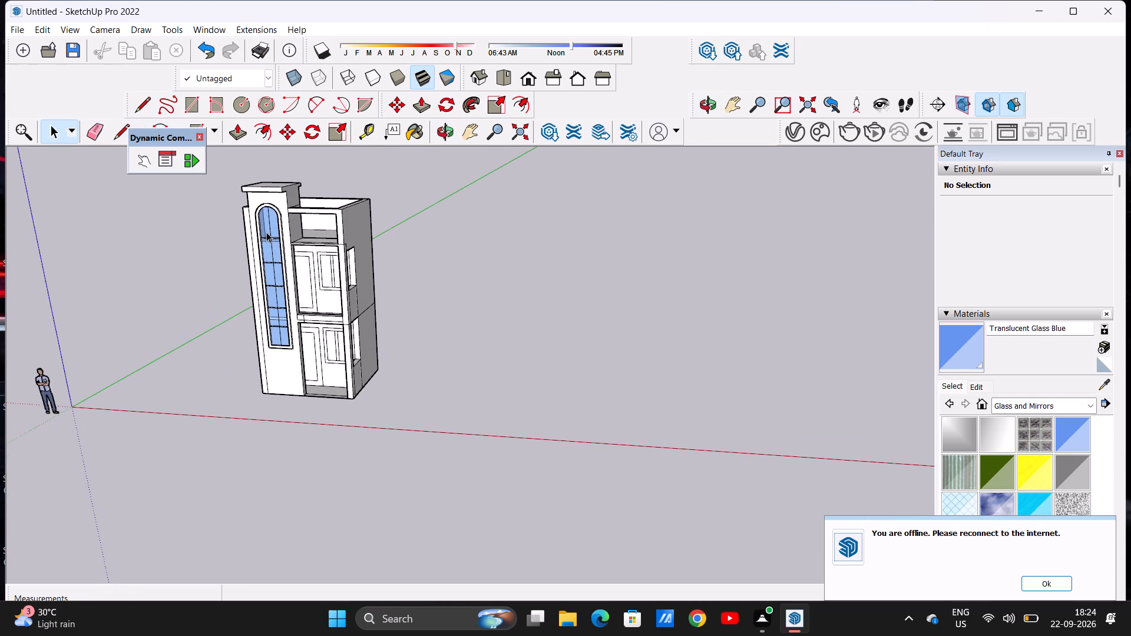
pyautogui.scroll(17, 266, 269)
pyautogui.scroll(4, 254, 207)
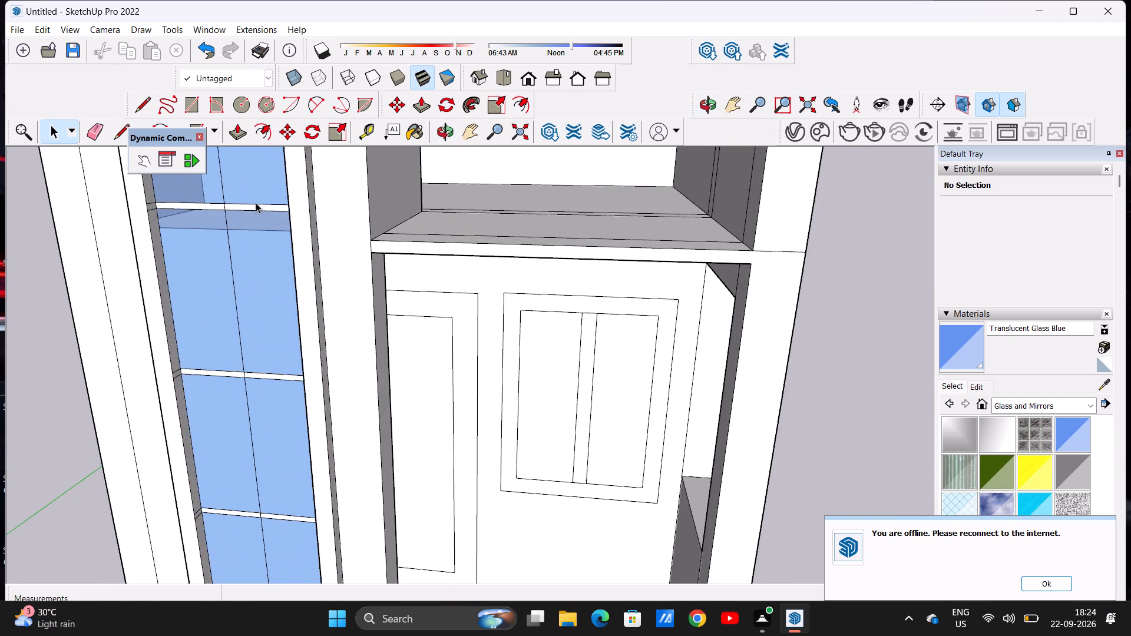
pyautogui.scroll(-5, 256, 198)
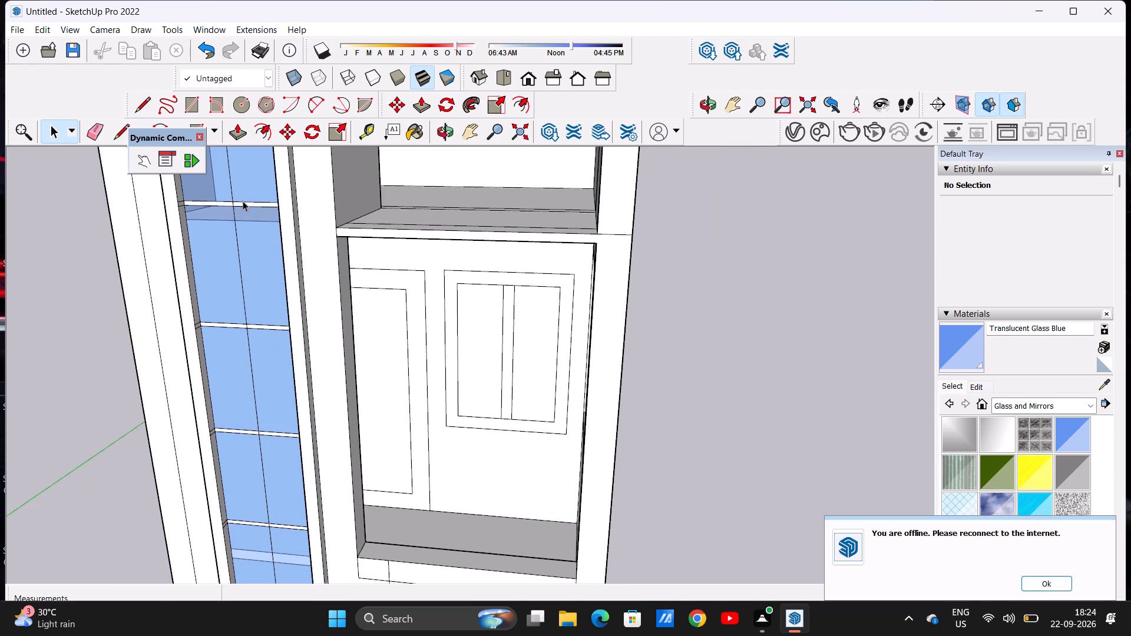
# Choose the brown Color C07 from the Colors material collection.
pyautogui.scroll(-15, 243, 201)
pyautogui.scroll(4, 227, 178)
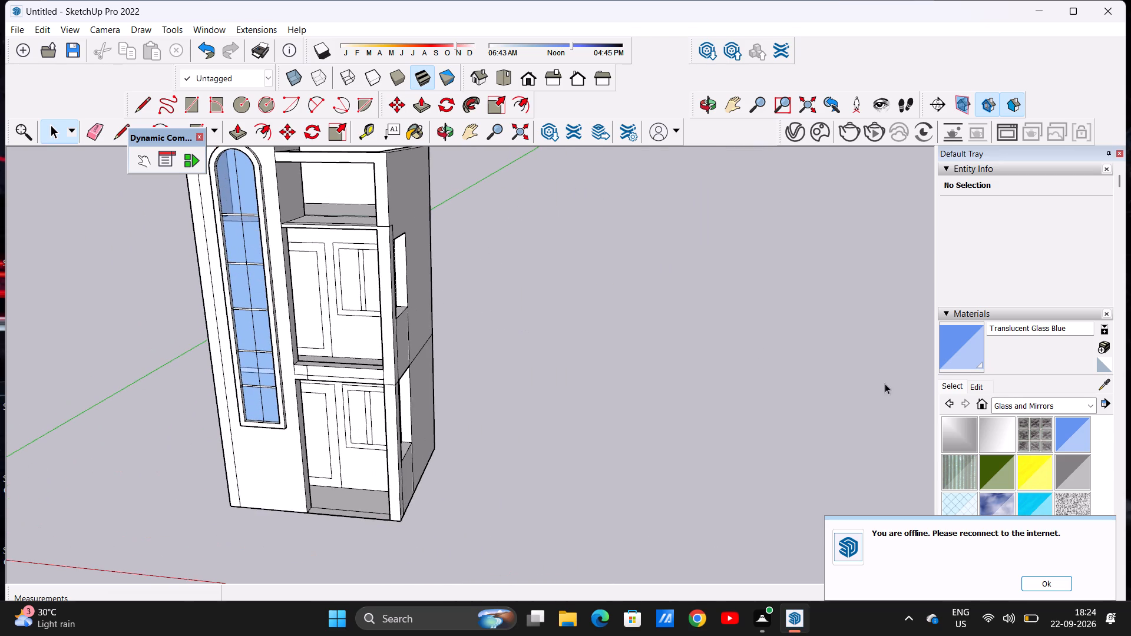
pyautogui.click(1093, 405)
pyautogui.click(1102, 457)
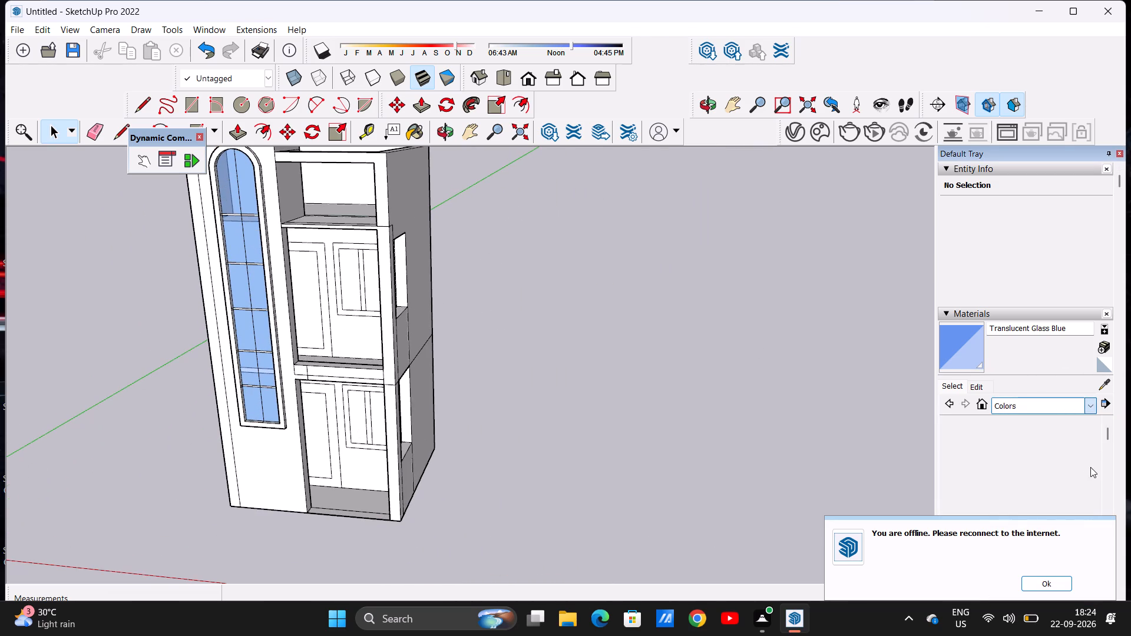
pyautogui.scroll(-3, 1069, 481)
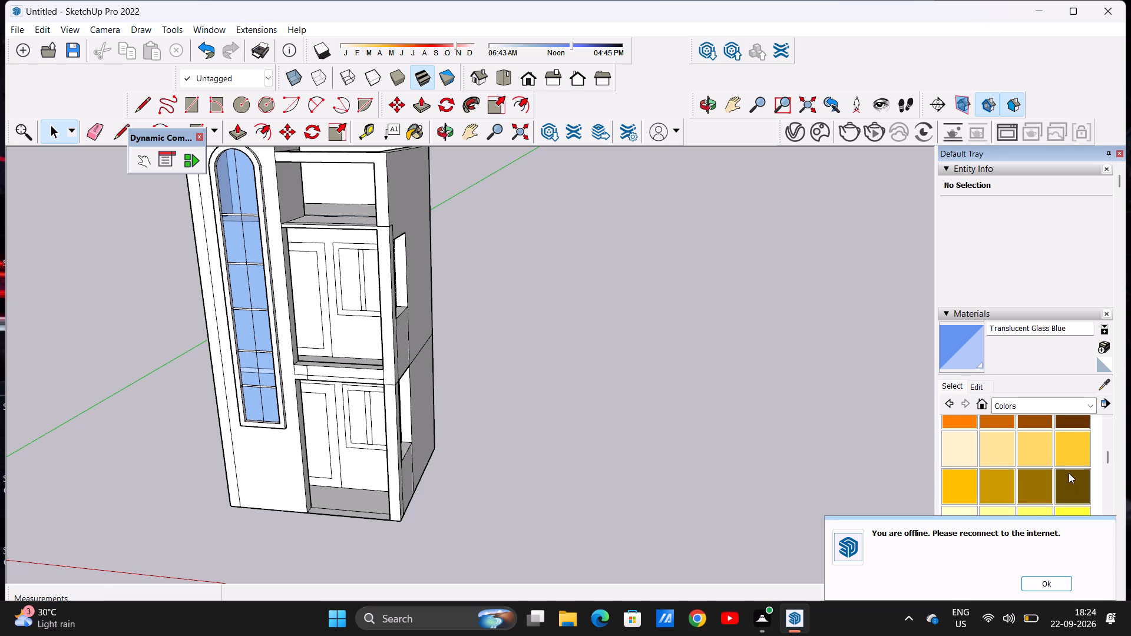
pyautogui.scroll(-9, 1069, 473)
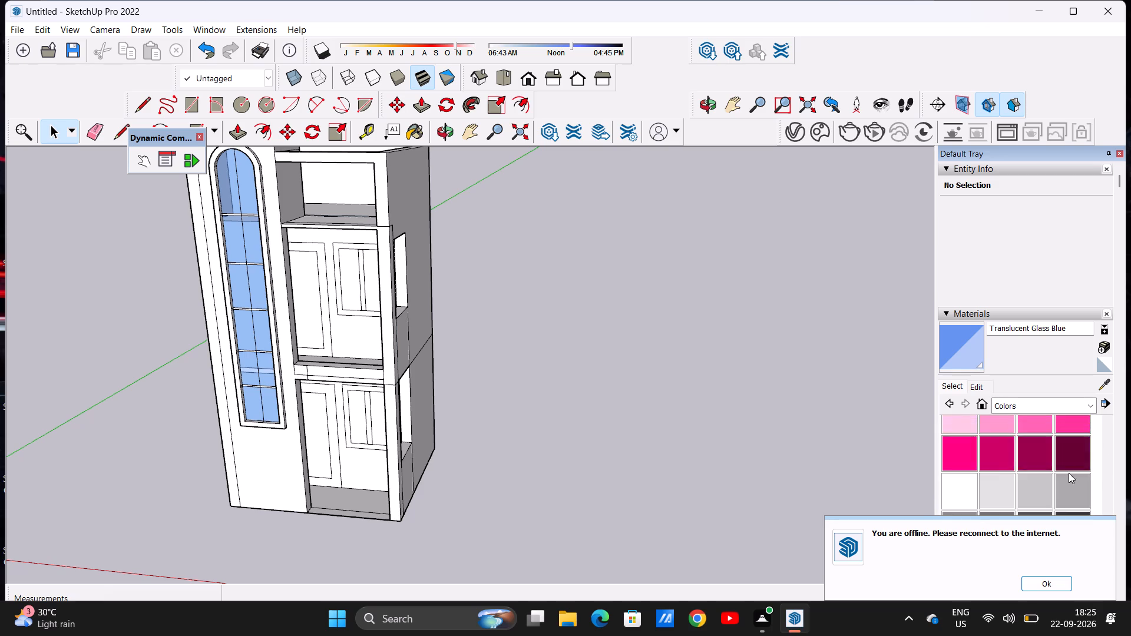
pyautogui.scroll(-4, 1069, 473)
pyautogui.scroll(6, 1069, 473)
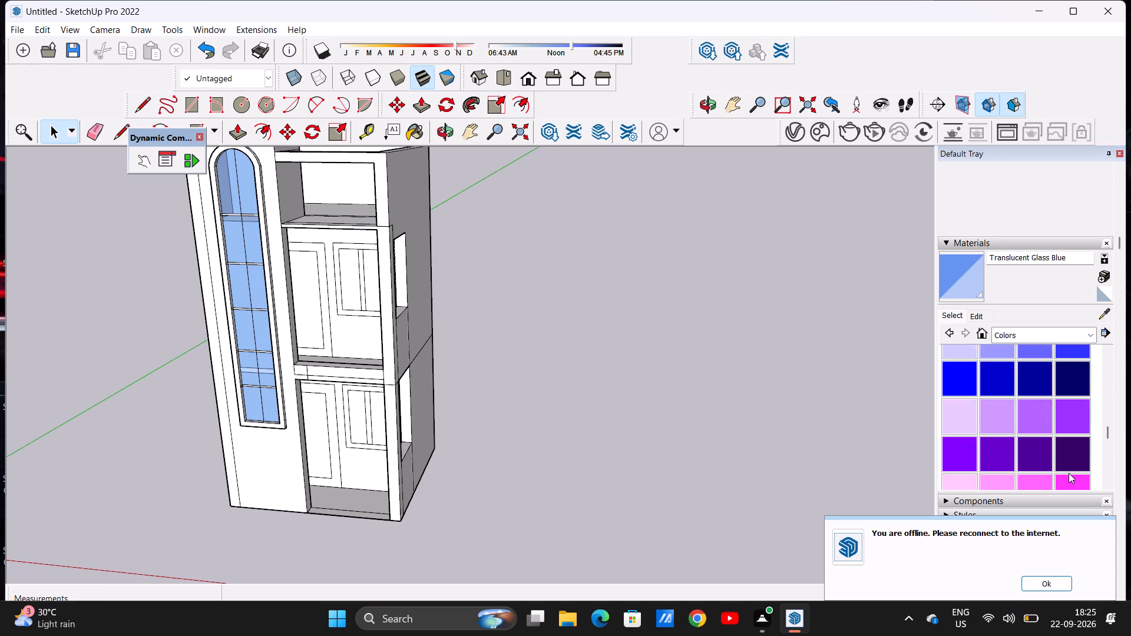
pyautogui.scroll(6, 1069, 473)
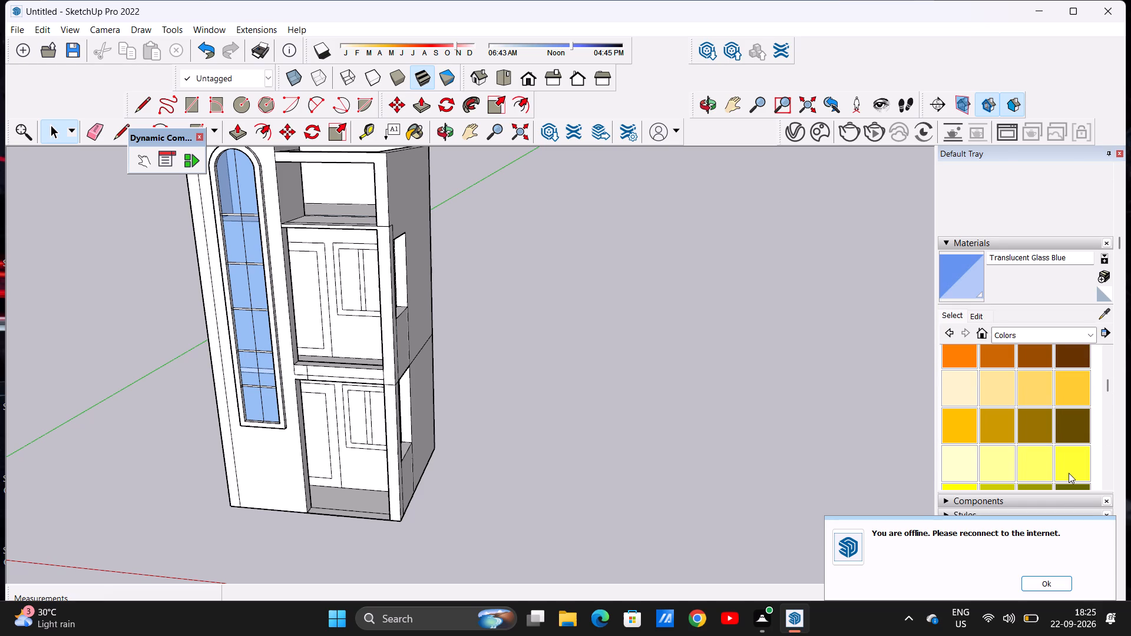
pyautogui.scroll(1, 1069, 473)
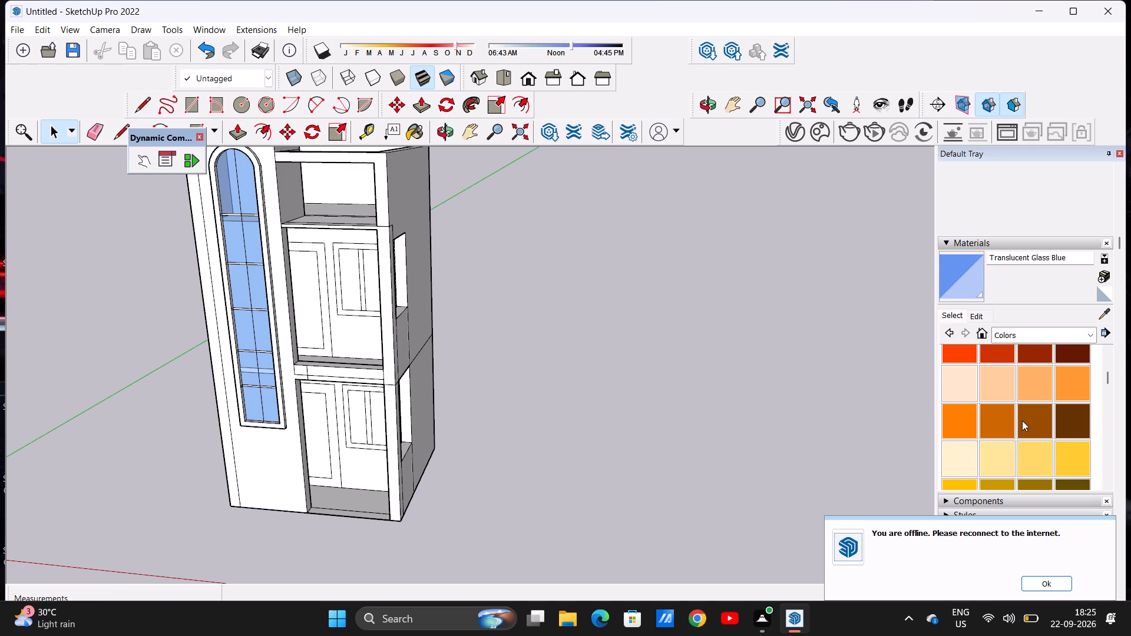
pyautogui.click(1022, 421)
# Paint both halves of the four upper horizontal crossbars in the arched tower window with Color C07.
pyautogui.scroll(3, 218, 216)
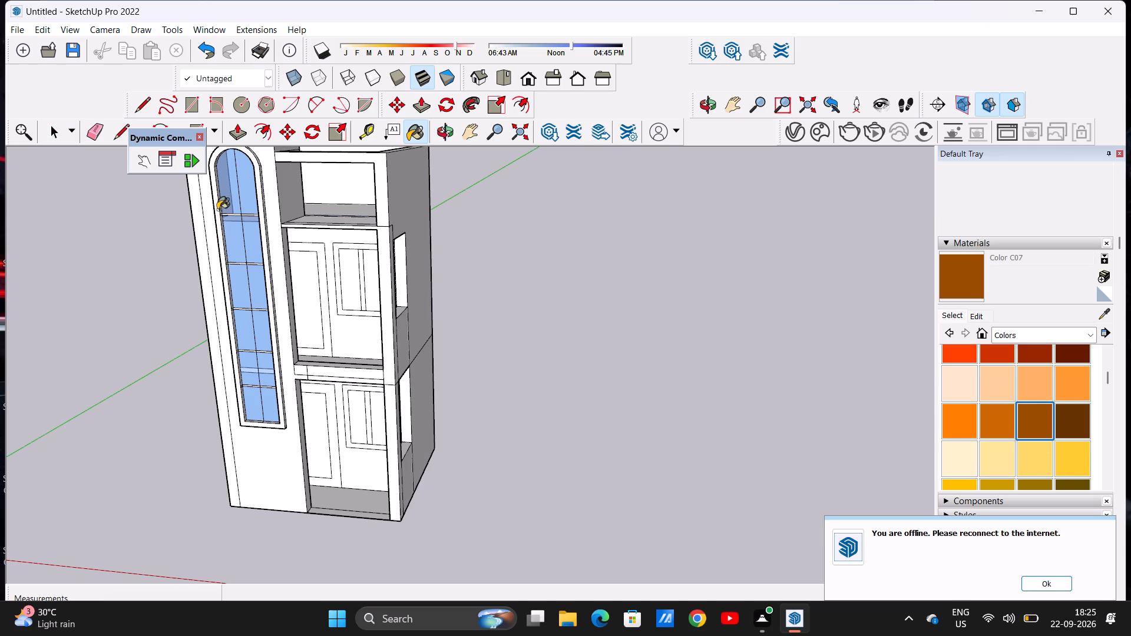
pyautogui.scroll(20, 217, 210)
pyautogui.scroll(9, 217, 210)
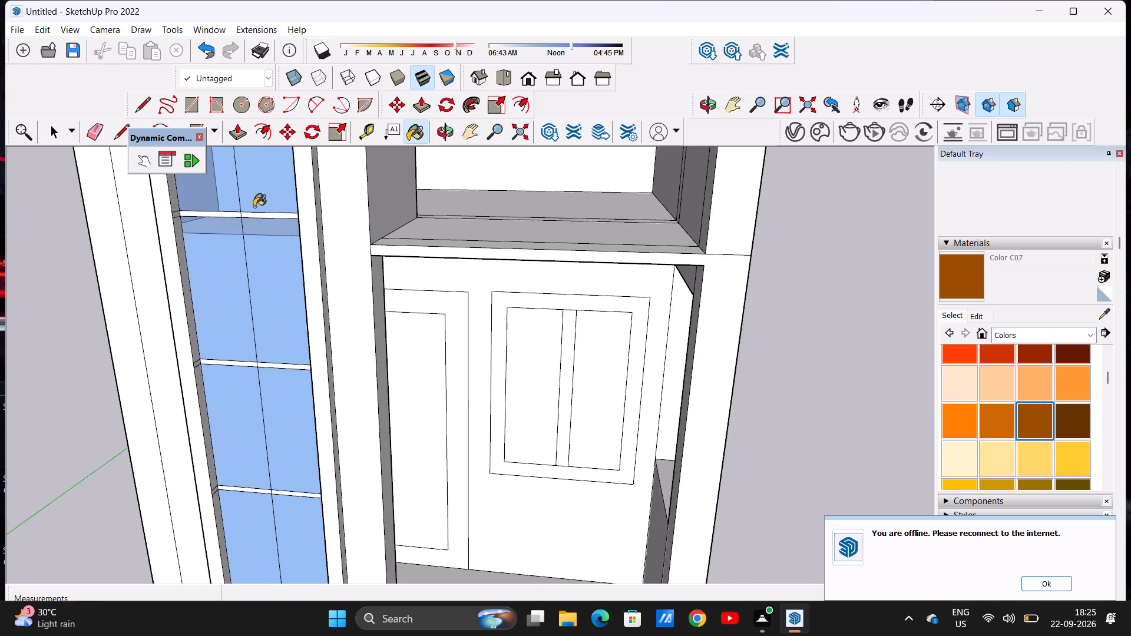
pyautogui.scroll(7, 254, 207)
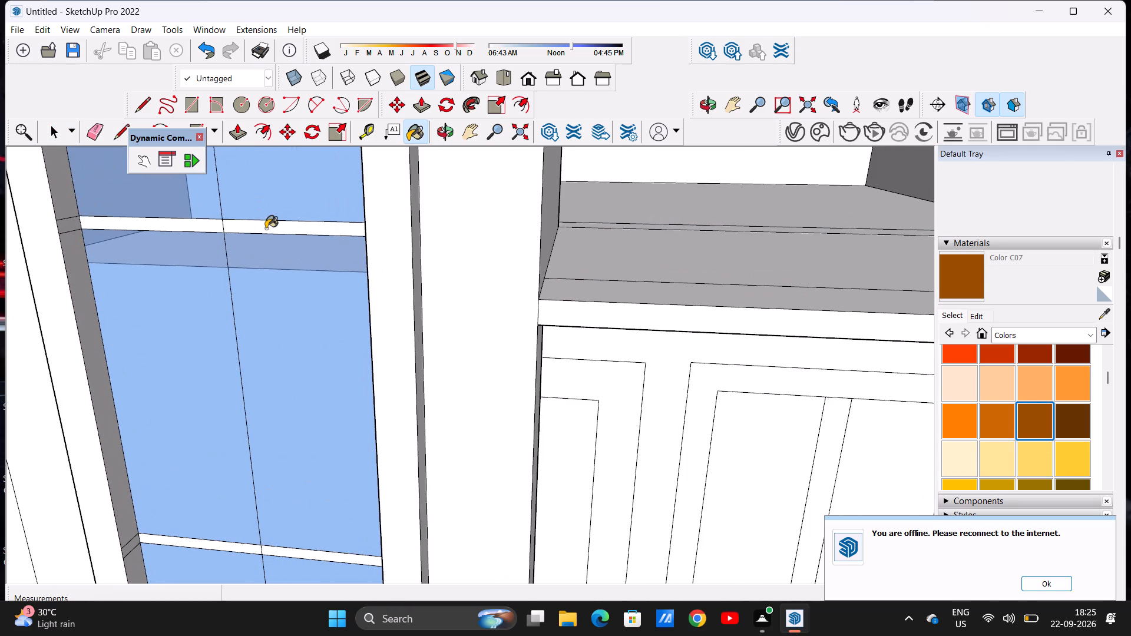
pyautogui.click(266, 228)
pyautogui.click(209, 227)
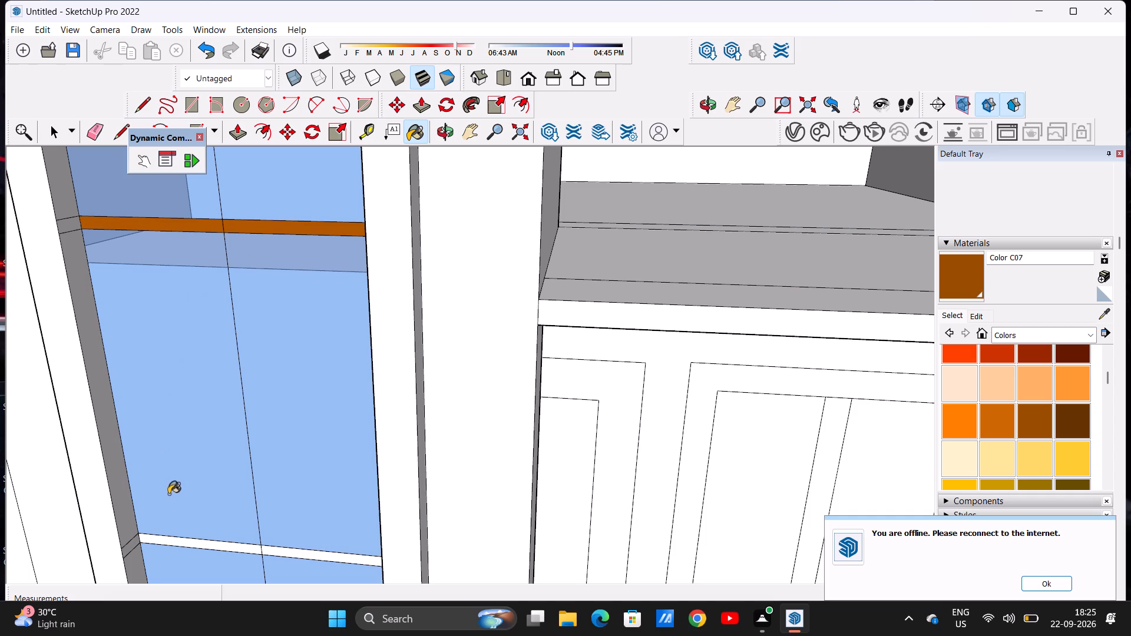
pyautogui.click(198, 542)
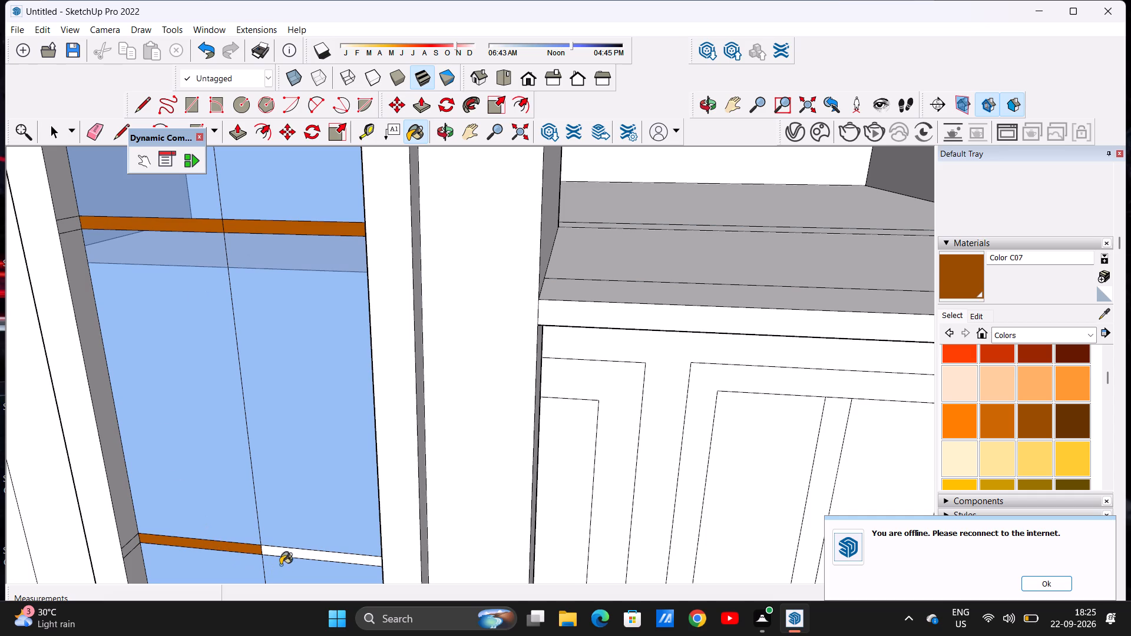
pyautogui.click(290, 552)
pyautogui.scroll(-18, 276, 443)
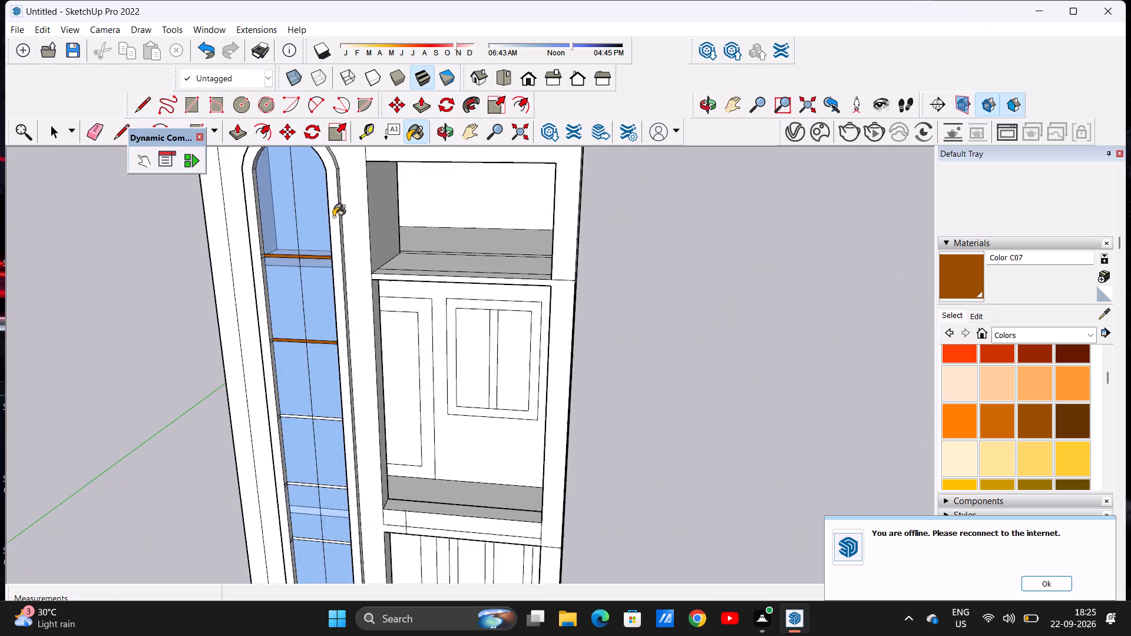
pyautogui.scroll(-8, 333, 217)
pyautogui.scroll(20, 296, 351)
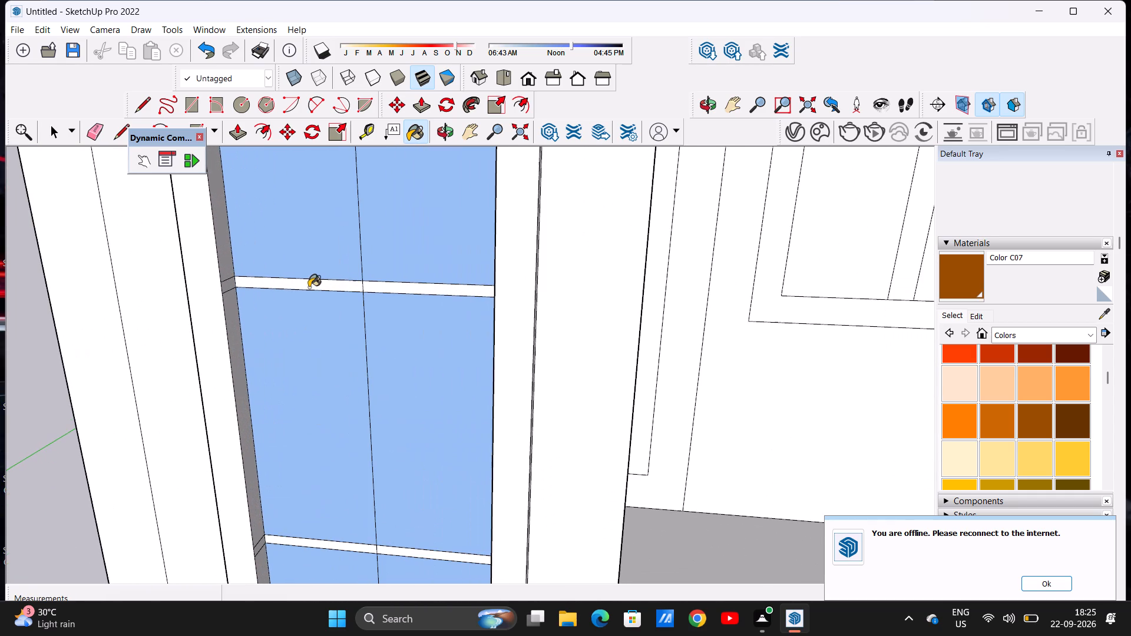
pyautogui.click(309, 287)
pyautogui.click(382, 289)
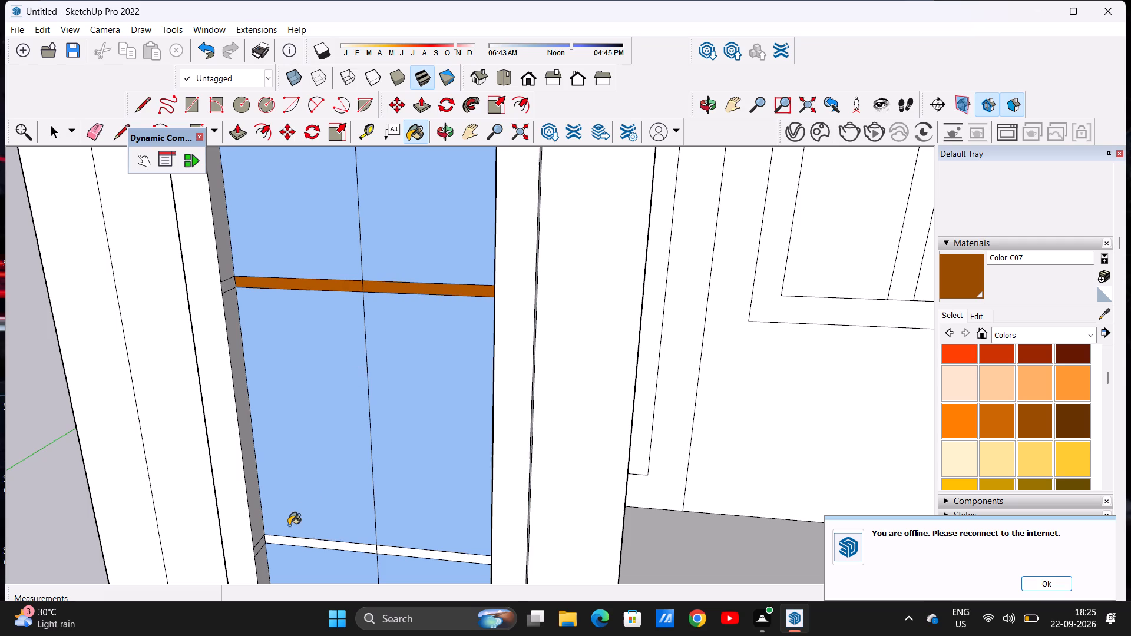
pyautogui.click(288, 541)
pyautogui.click(409, 554)
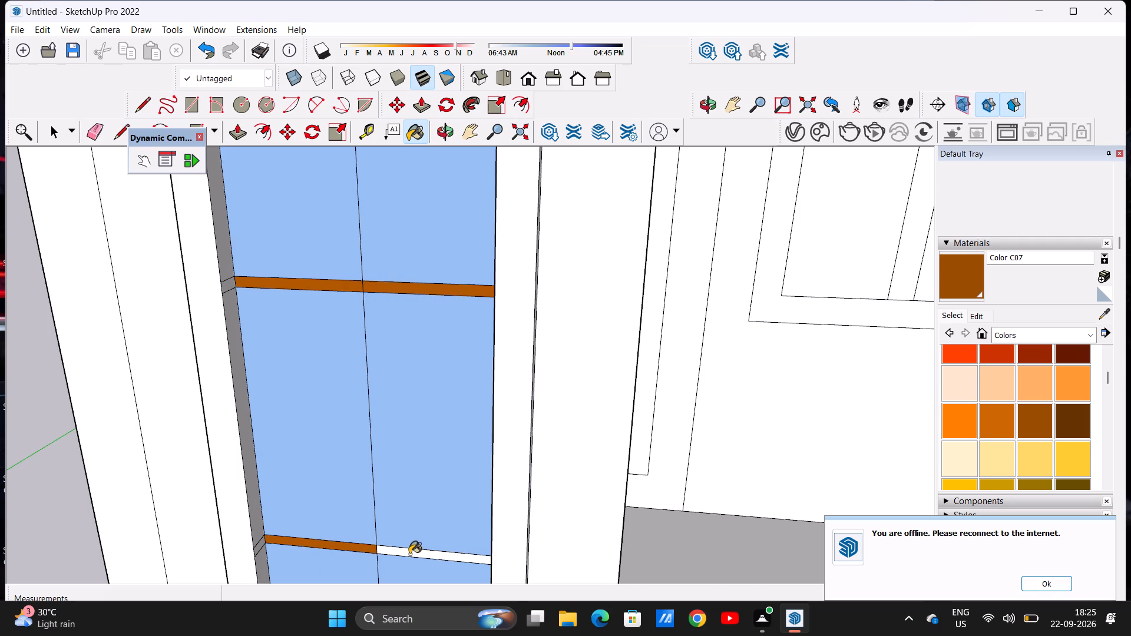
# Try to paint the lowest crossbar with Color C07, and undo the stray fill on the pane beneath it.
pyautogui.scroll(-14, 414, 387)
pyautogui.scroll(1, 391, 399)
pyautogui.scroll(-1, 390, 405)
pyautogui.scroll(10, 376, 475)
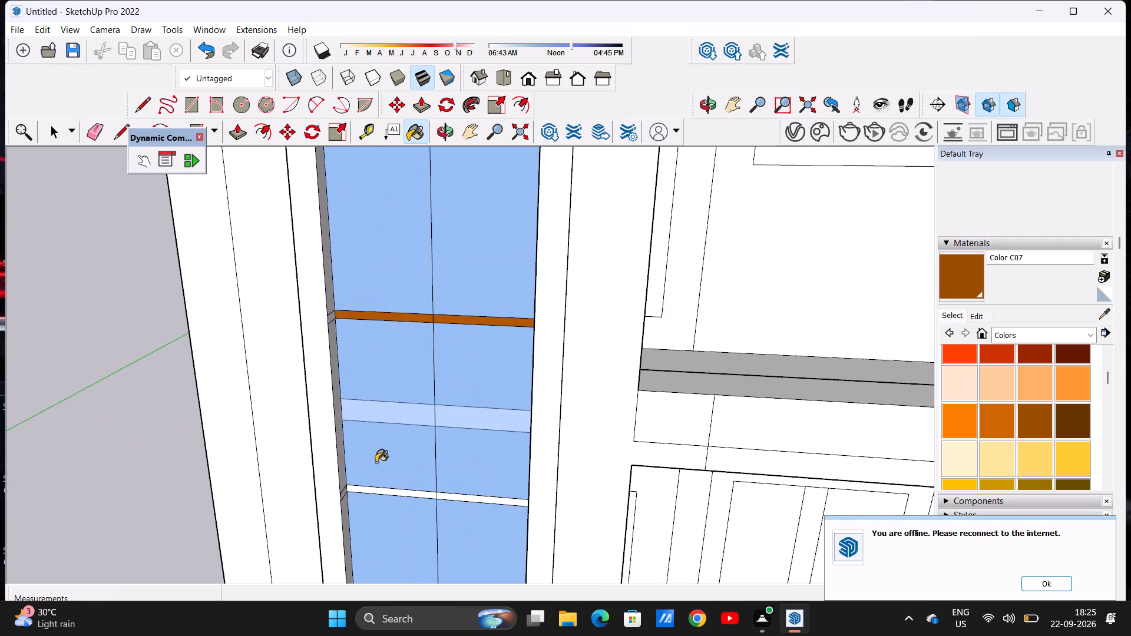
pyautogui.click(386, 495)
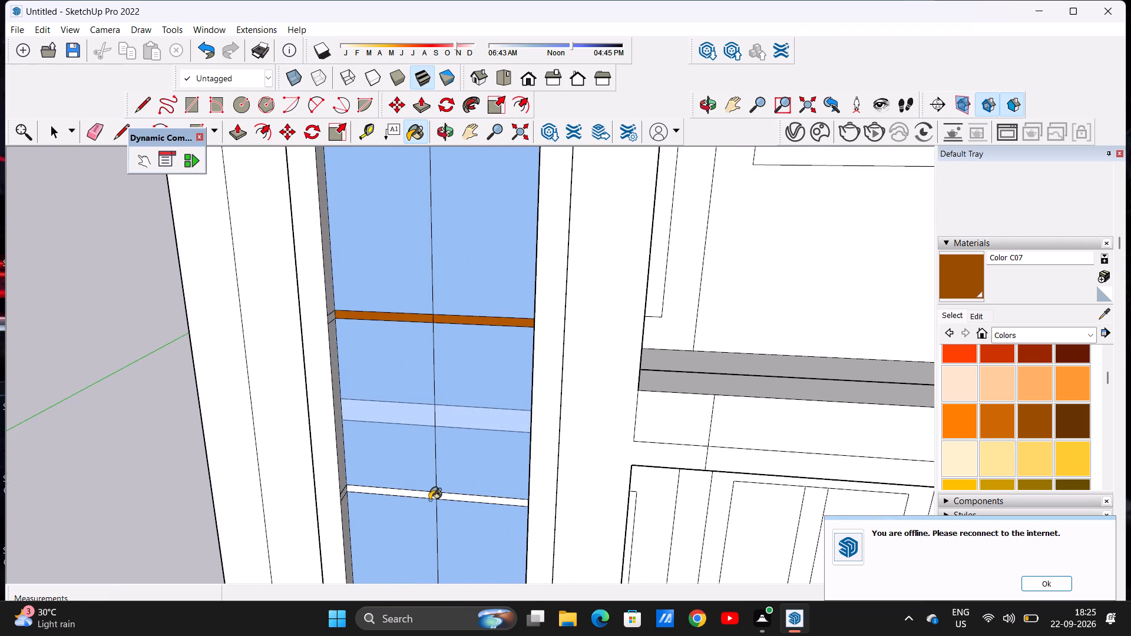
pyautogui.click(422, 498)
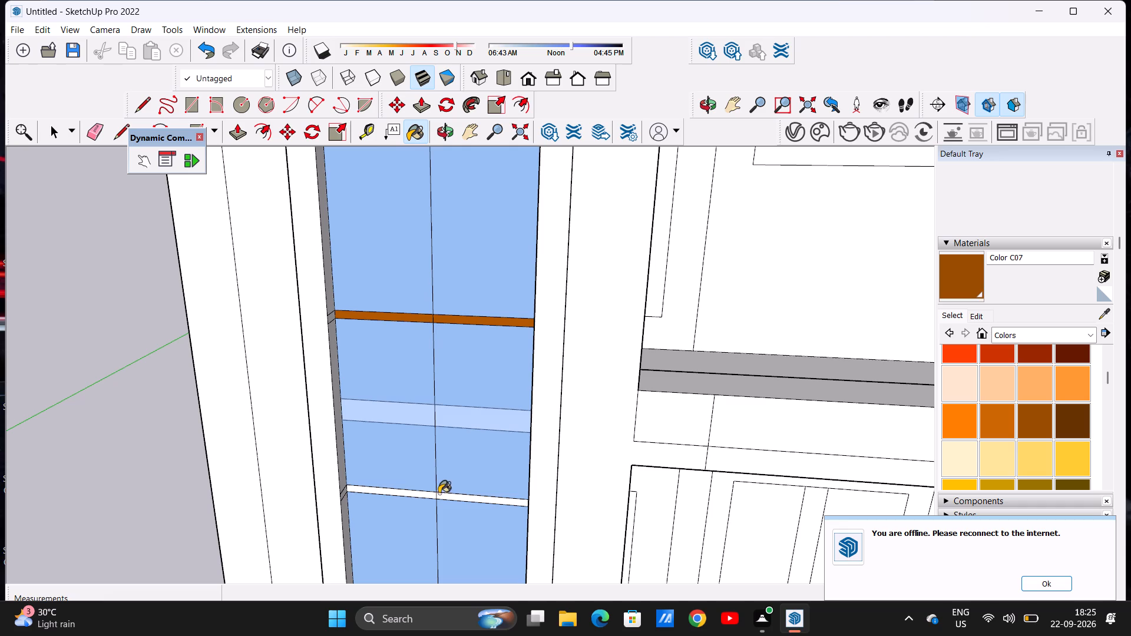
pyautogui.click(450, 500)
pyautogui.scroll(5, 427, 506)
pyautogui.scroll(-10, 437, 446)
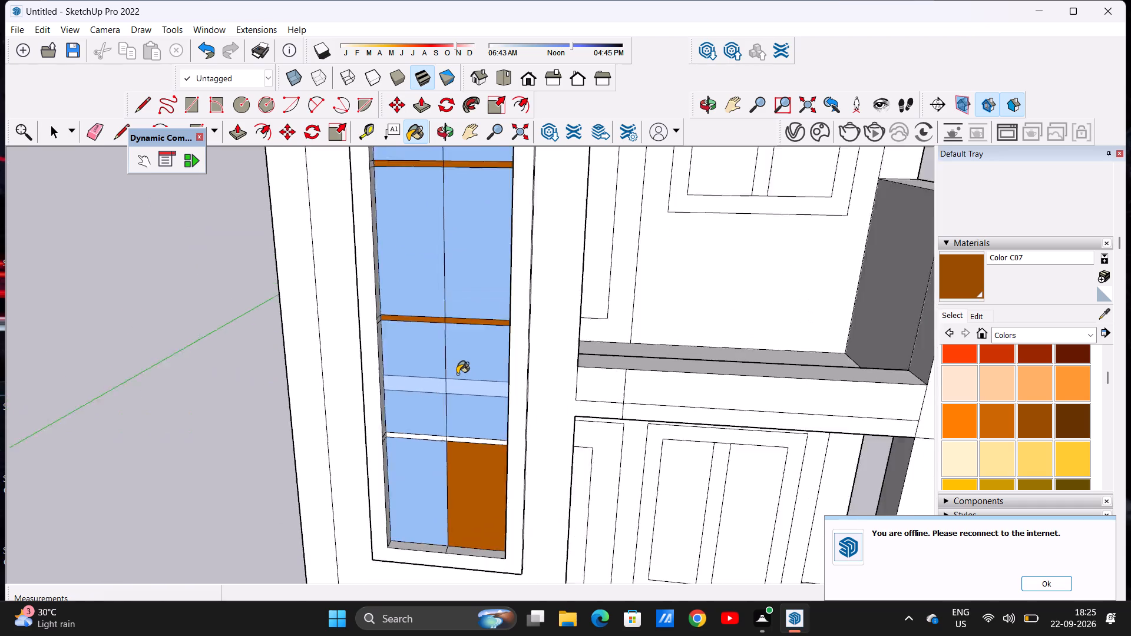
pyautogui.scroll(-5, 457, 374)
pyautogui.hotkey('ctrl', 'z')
# Paint both halves of the lowest horizontal crossbar in the arched tower window with Color C07.
pyautogui.scroll(4, 467, 467)
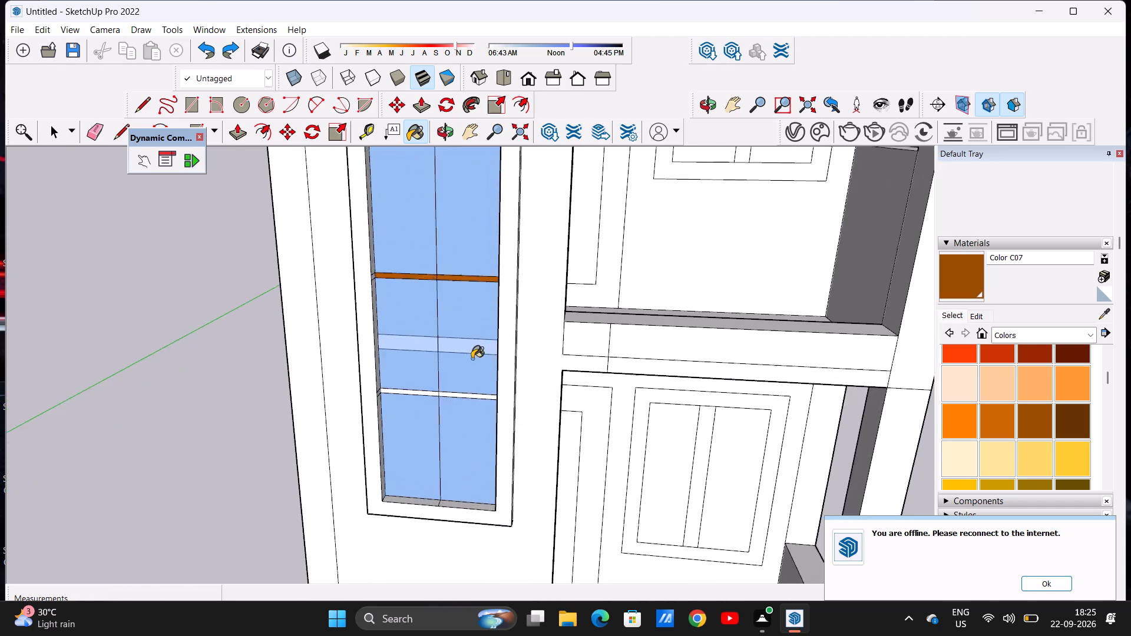
pyautogui.scroll(11, 472, 359)
pyautogui.click(426, 417)
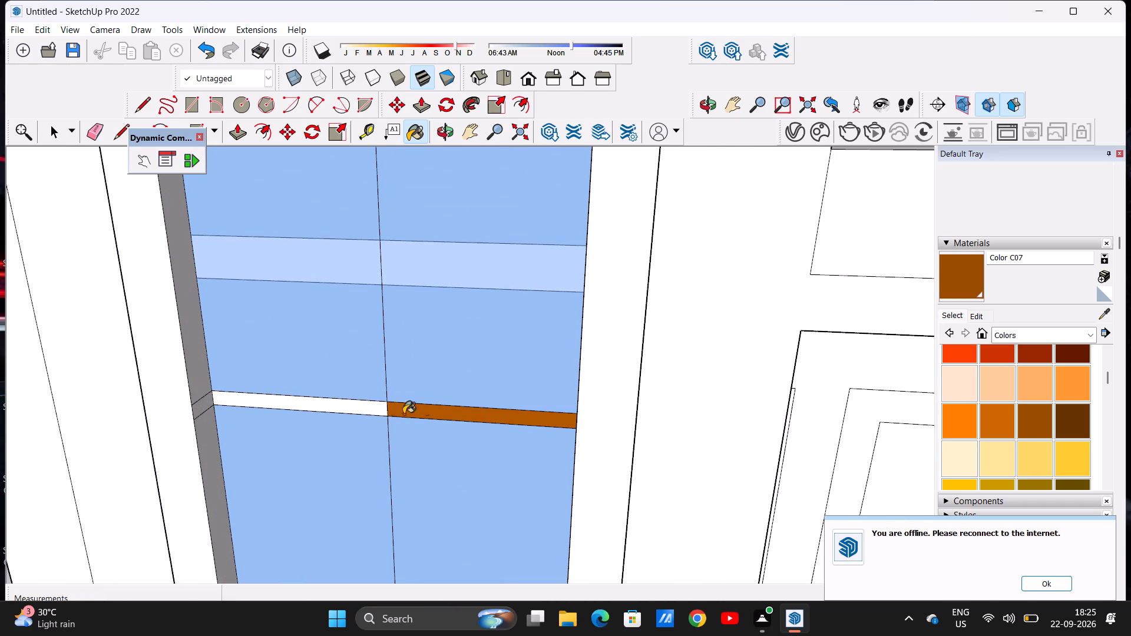
pyautogui.click(358, 412)
pyautogui.scroll(-16, 356, 418)
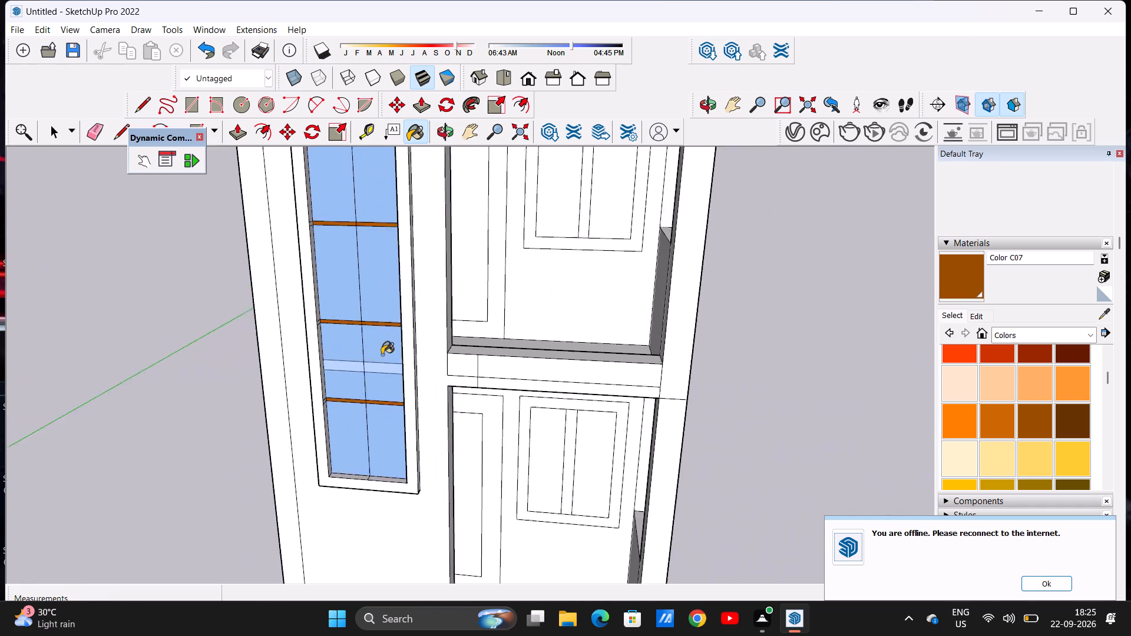
pyautogui.scroll(-1, 382, 355)
pyautogui.press('space')
# Examine the painted crossbars and the whole house from the front, from above and from the side.
pyautogui.moveTo(351, 418); pyautogui.dragTo(359, 317, button='middle')
pyautogui.scroll(-3, 353, 349)
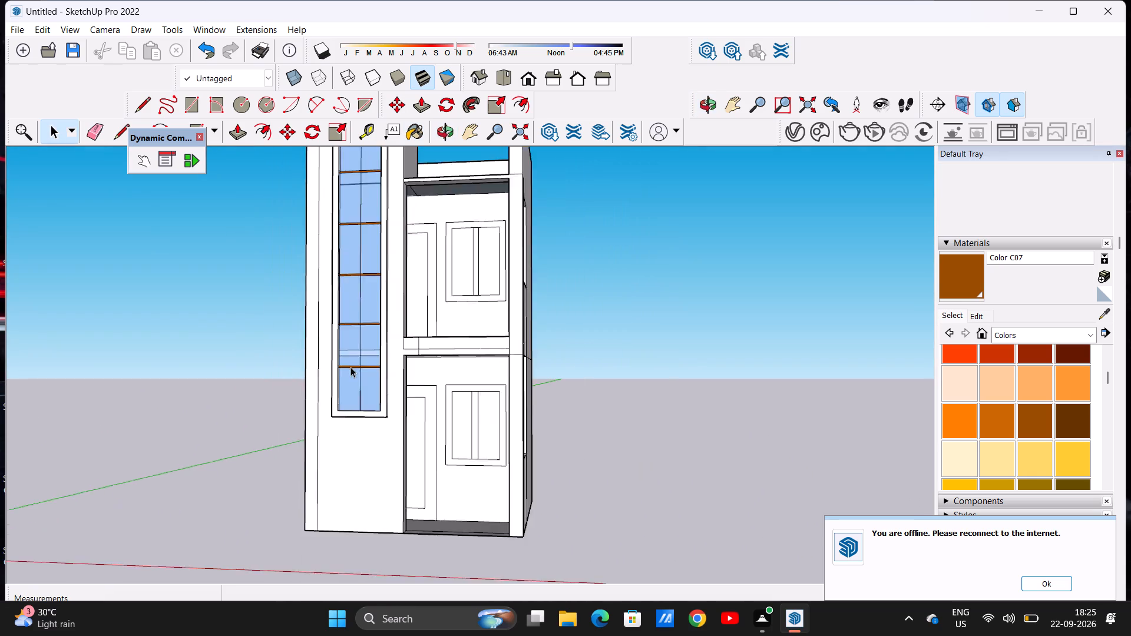
pyautogui.scroll(-9, 350, 367)
pyautogui.moveTo(374, 201); pyautogui.dragTo(361, 296, button='middle')
pyautogui.scroll(5, 346, 242)
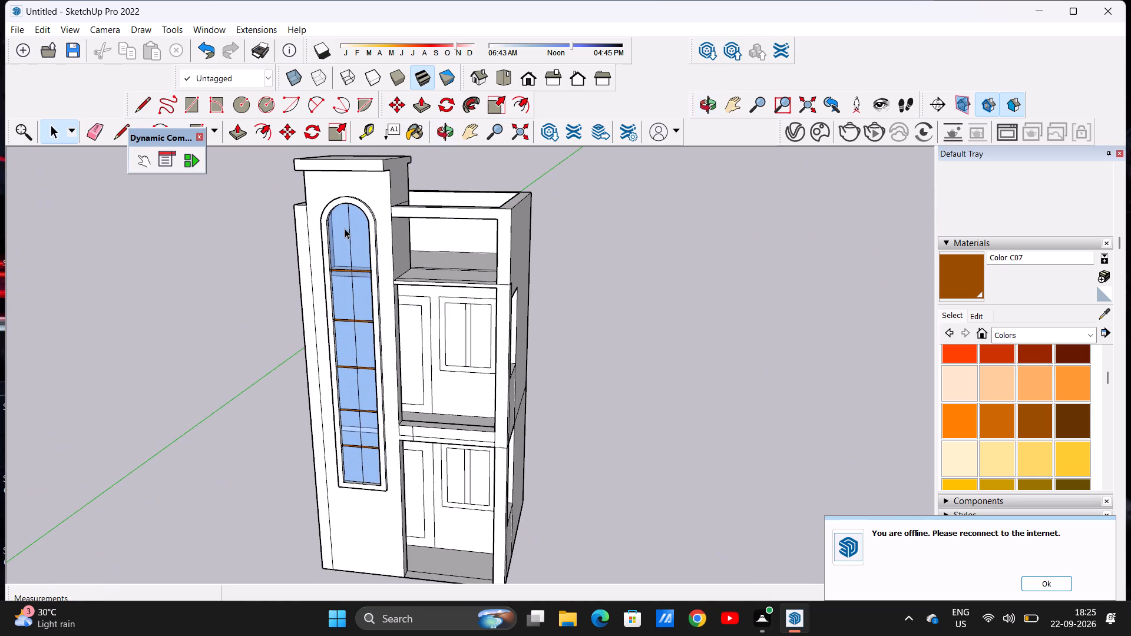
pyautogui.scroll(1, 352, 229)
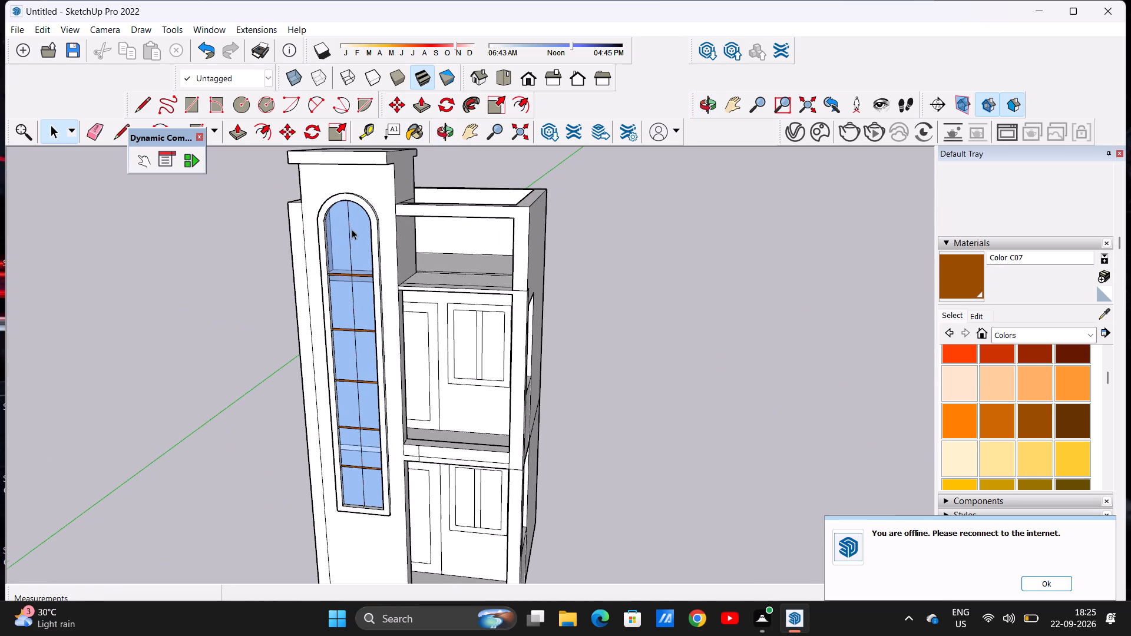
pyautogui.scroll(-4, 340, 234)
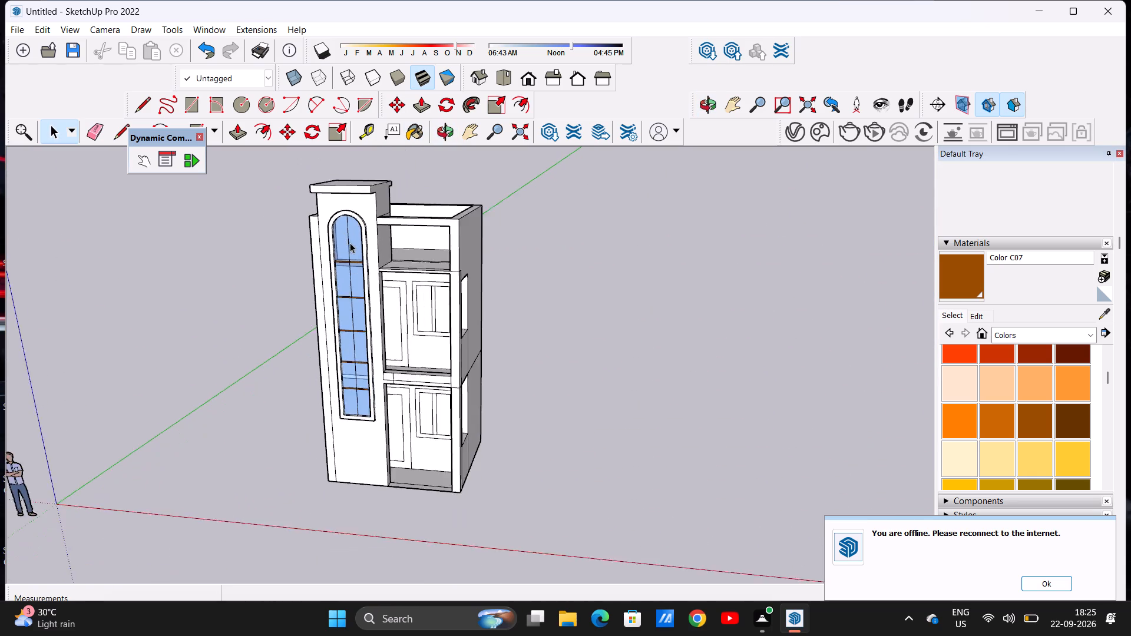
pyautogui.scroll(-5, 350, 243)
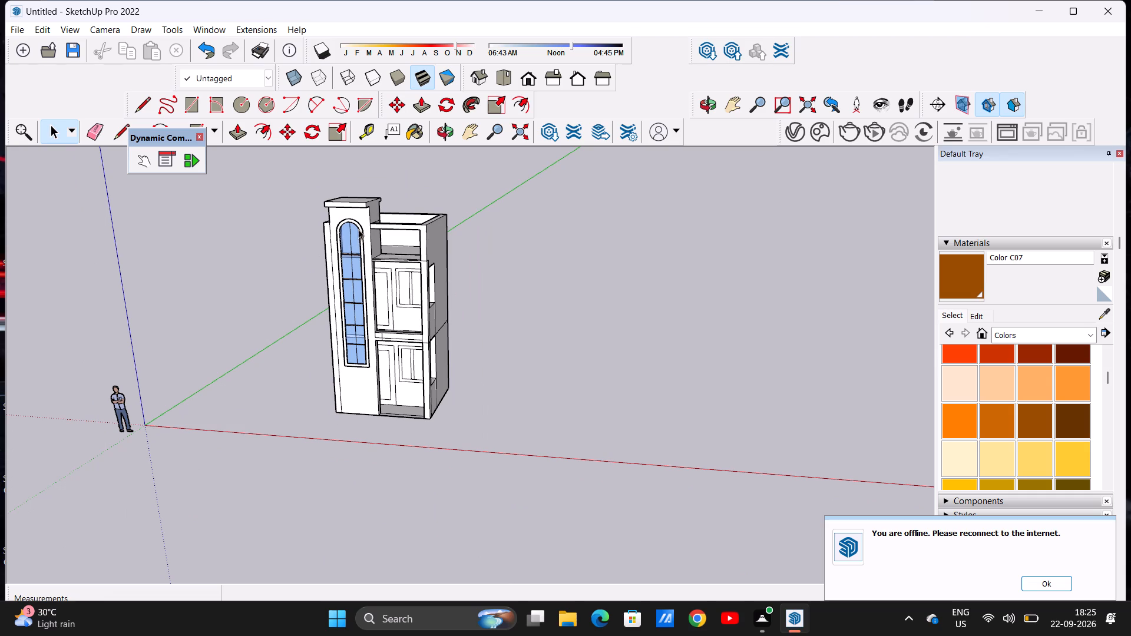
pyautogui.scroll(8, 350, 209)
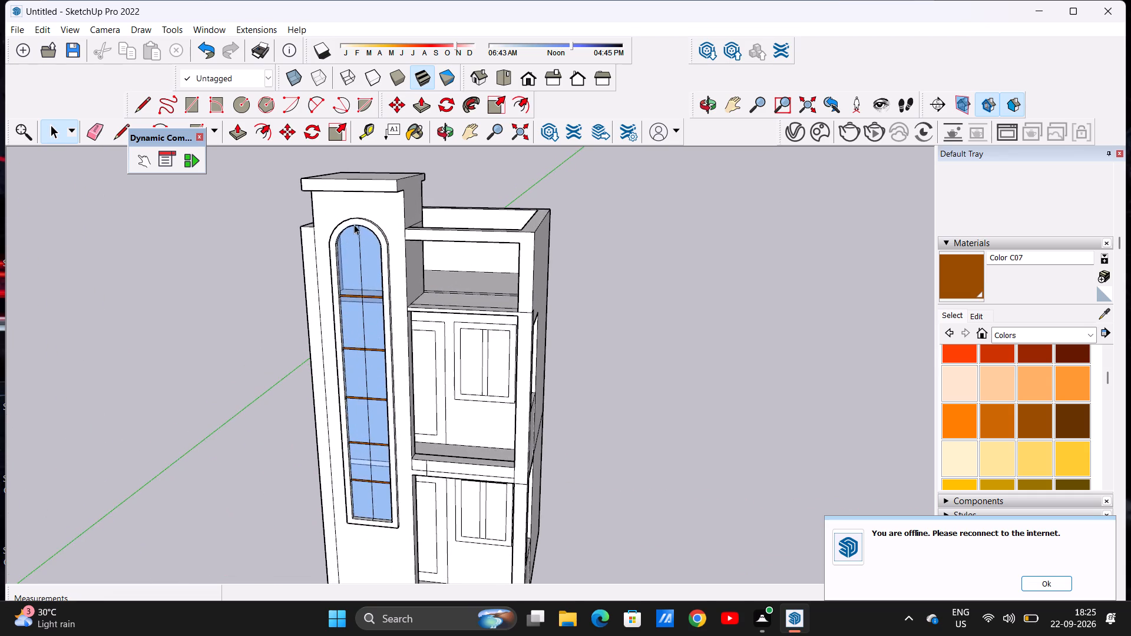
pyautogui.scroll(-7, 357, 211)
pyautogui.scroll(2, 405, 307)
pyautogui.moveTo(406, 307); pyautogui.dragTo(383, 324, button='middle')
pyautogui.scroll(3, 417, 297)
pyautogui.scroll(-4, 424, 266)
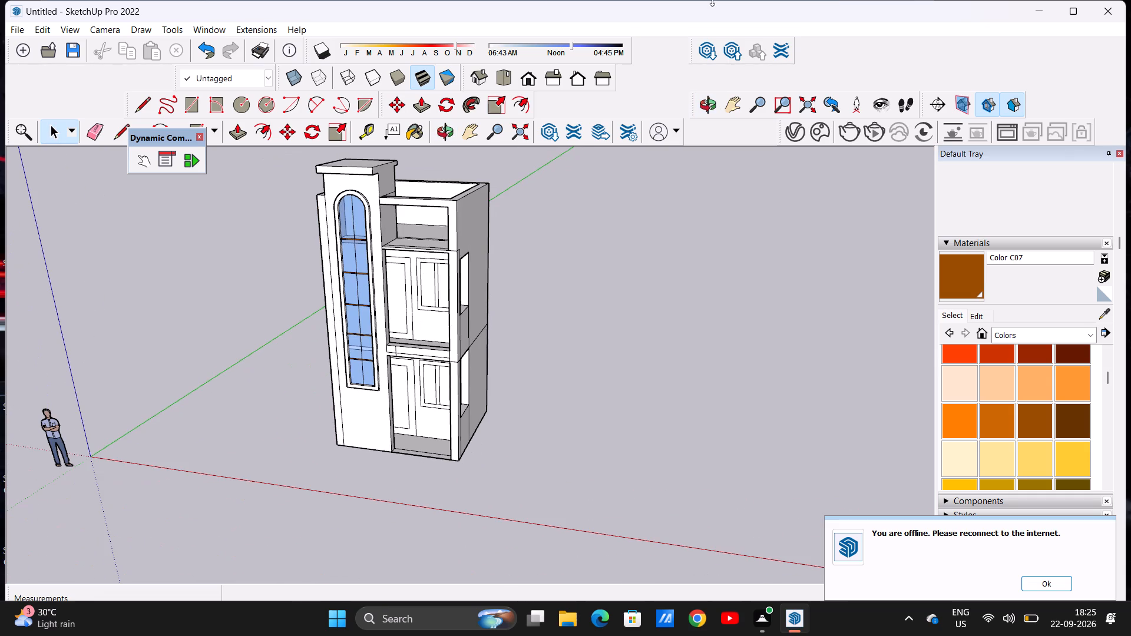
pyautogui.scroll(-6, 470, 289)
pyautogui.scroll(7, 437, 261)
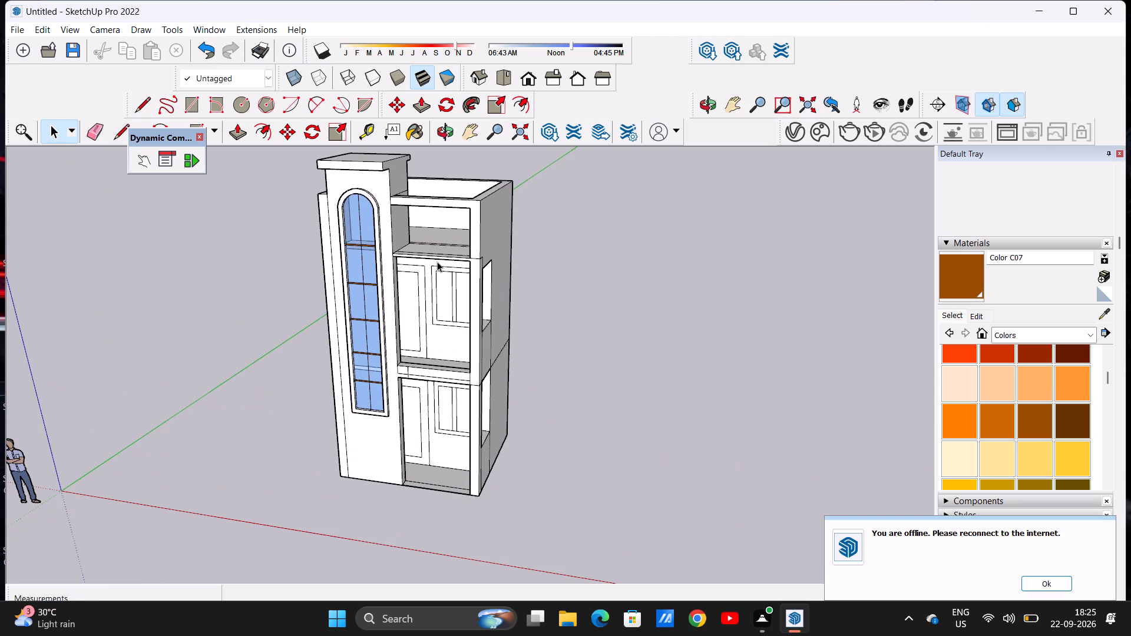
pyautogui.scroll(-5, 437, 261)
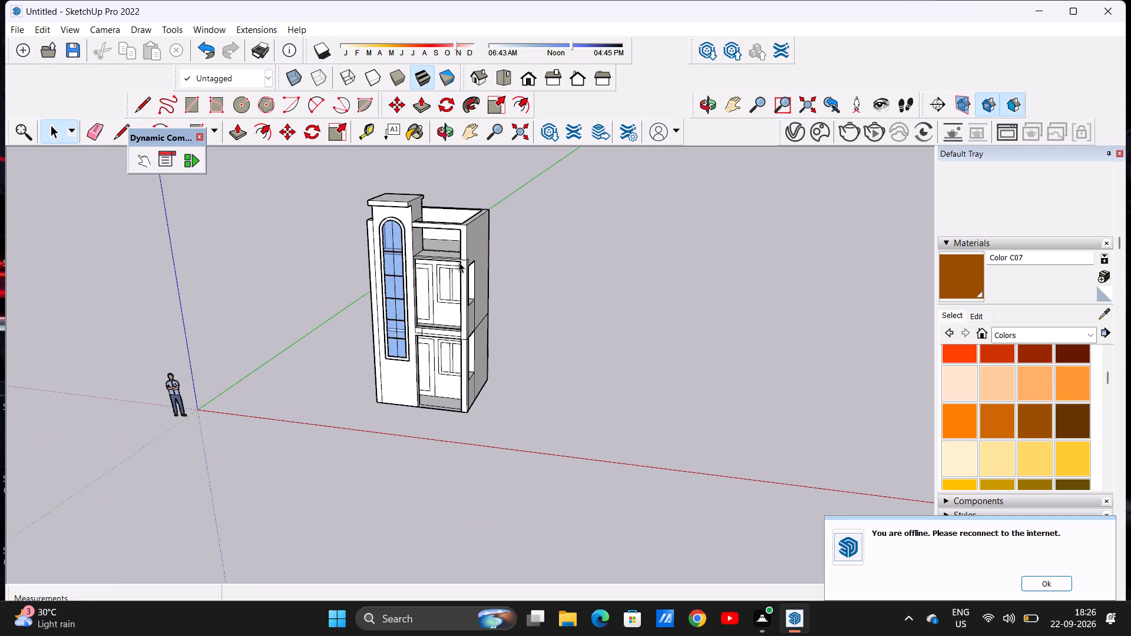
pyautogui.scroll(6, 414, 287)
pyautogui.moveTo(421, 278); pyautogui.dragTo(367, 308, button='middle')
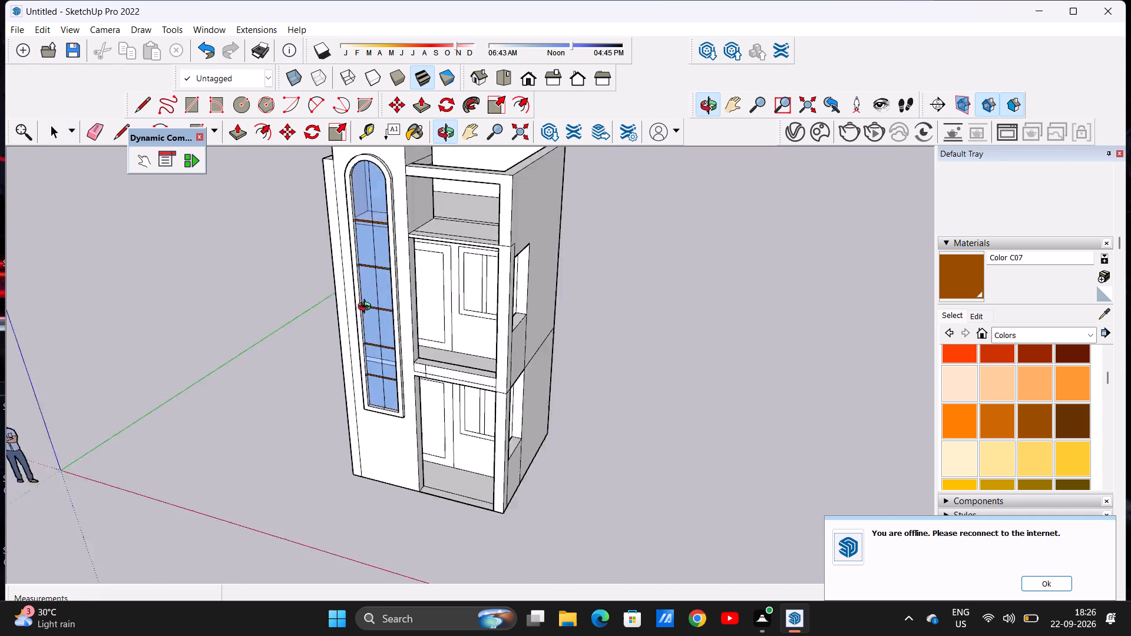
pyautogui.moveTo(367, 308); pyautogui.dragTo(257, 282, button='middle')
pyautogui.scroll(7, 442, 306)
pyautogui.scroll(-13, 481, 264)
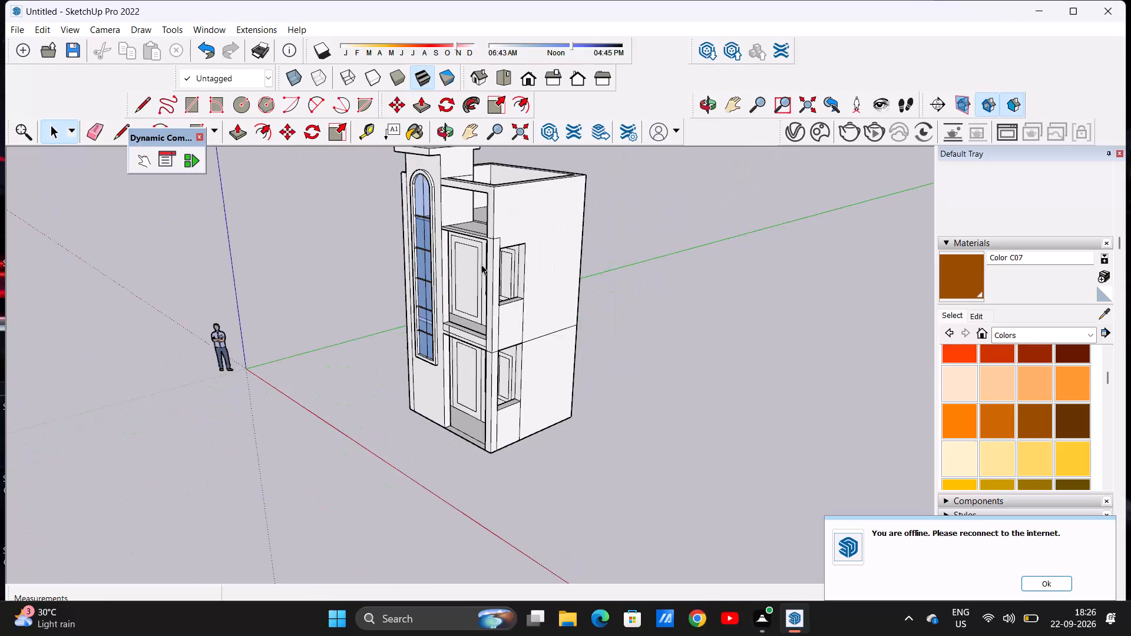
pyautogui.moveTo(473, 279); pyautogui.dragTo(505, 272, button='middle')
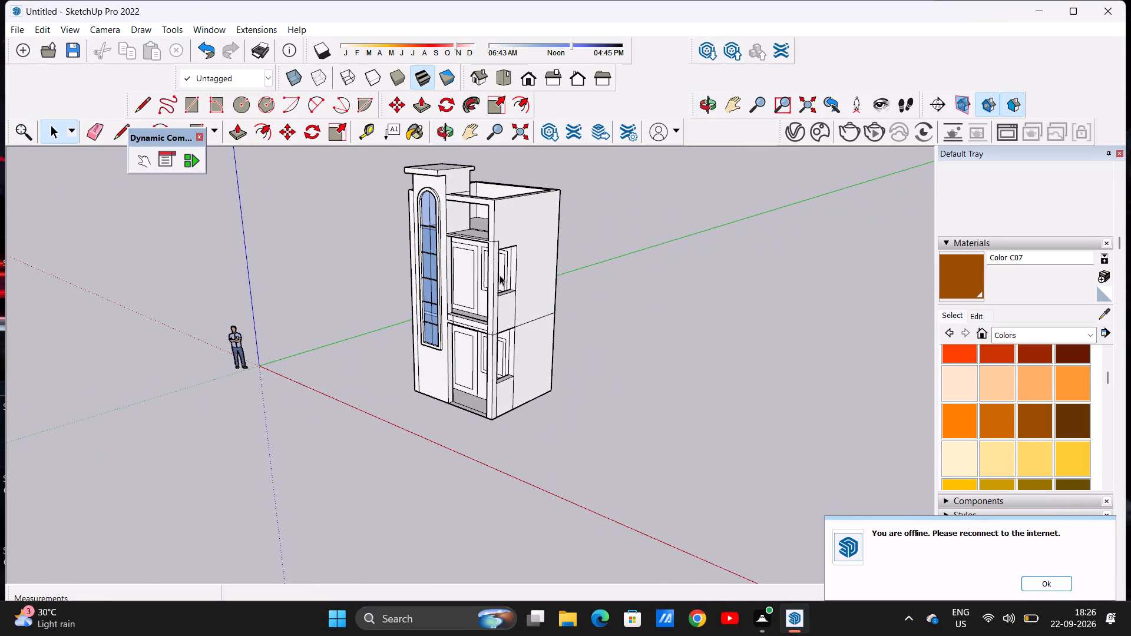
# Examine the doors, windows and balcony openings on both floors of the house from the front, above and the side.
pyautogui.scroll(11, 485, 266)
pyautogui.scroll(-6, 451, 277)
pyautogui.moveTo(451, 277); pyautogui.dragTo(454, 250, button='middle')
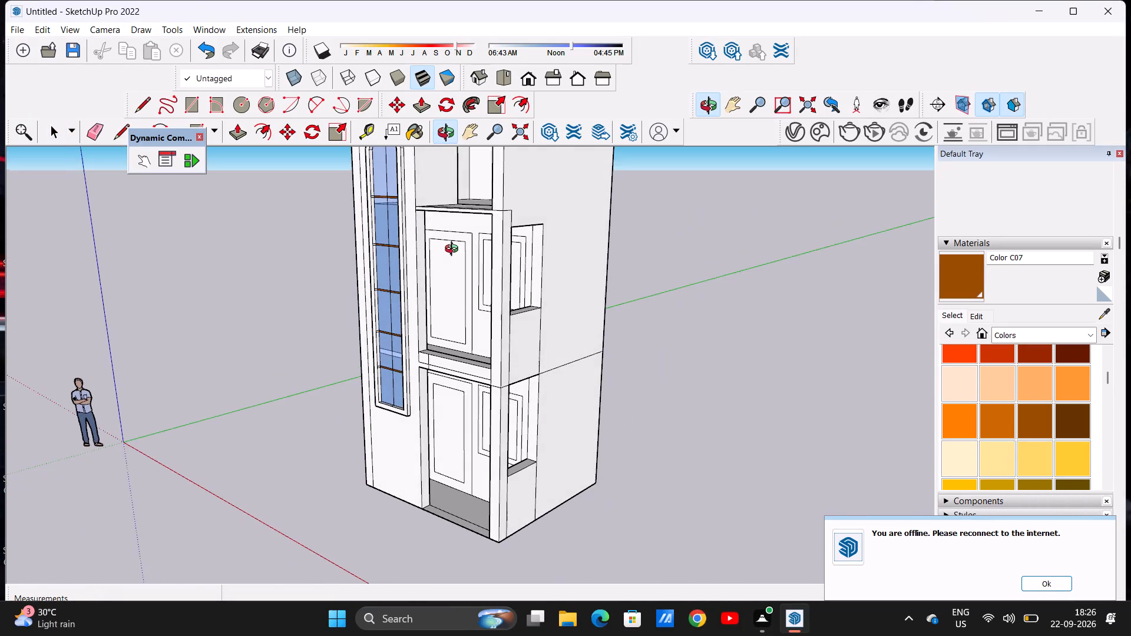
pyautogui.moveTo(454, 250); pyautogui.dragTo(444, 271, button='middle')
pyautogui.scroll(-4, 444, 272)
pyautogui.scroll(6, 441, 278)
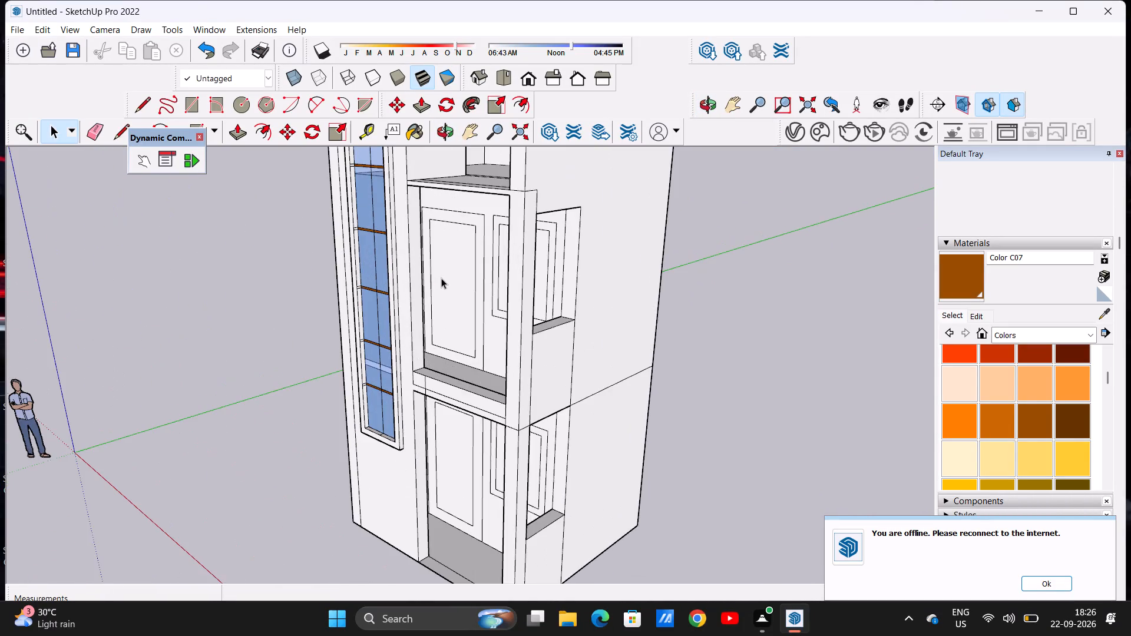
pyautogui.scroll(-13, 441, 278)
pyautogui.moveTo(438, 314); pyautogui.dragTo(472, 229, button='middle')
pyautogui.scroll(10, 453, 317)
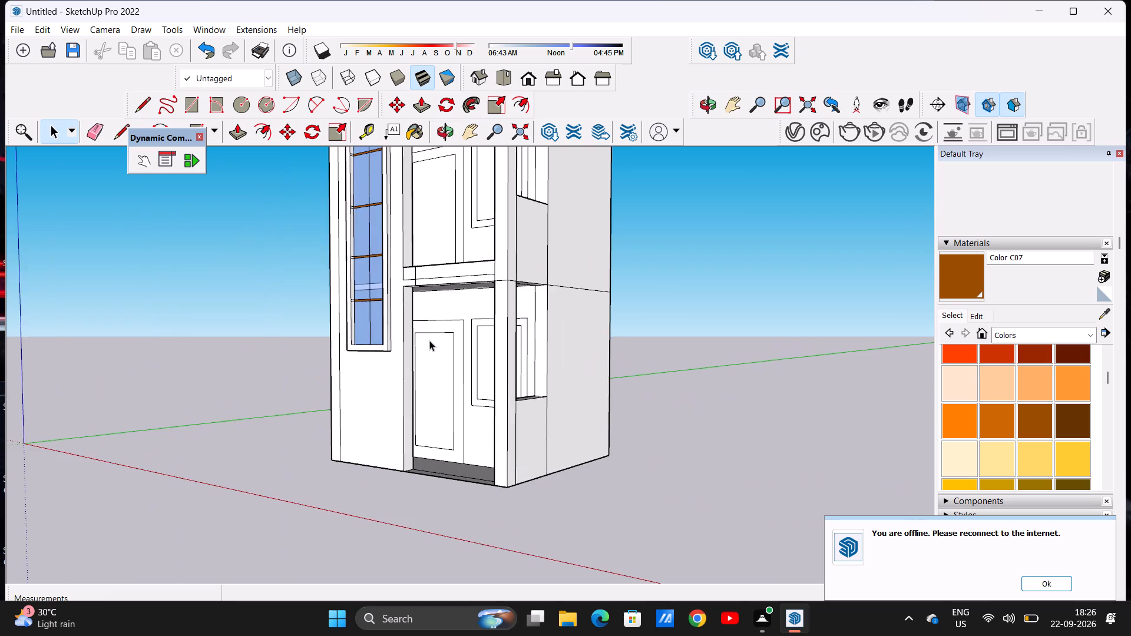
pyautogui.moveTo(430, 340); pyautogui.dragTo(444, 393, button='middle')
pyautogui.scroll(-7, 449, 375)
pyautogui.scroll(1, 464, 354)
pyautogui.scroll(-2, 464, 354)
pyautogui.scroll(3, 426, 318)
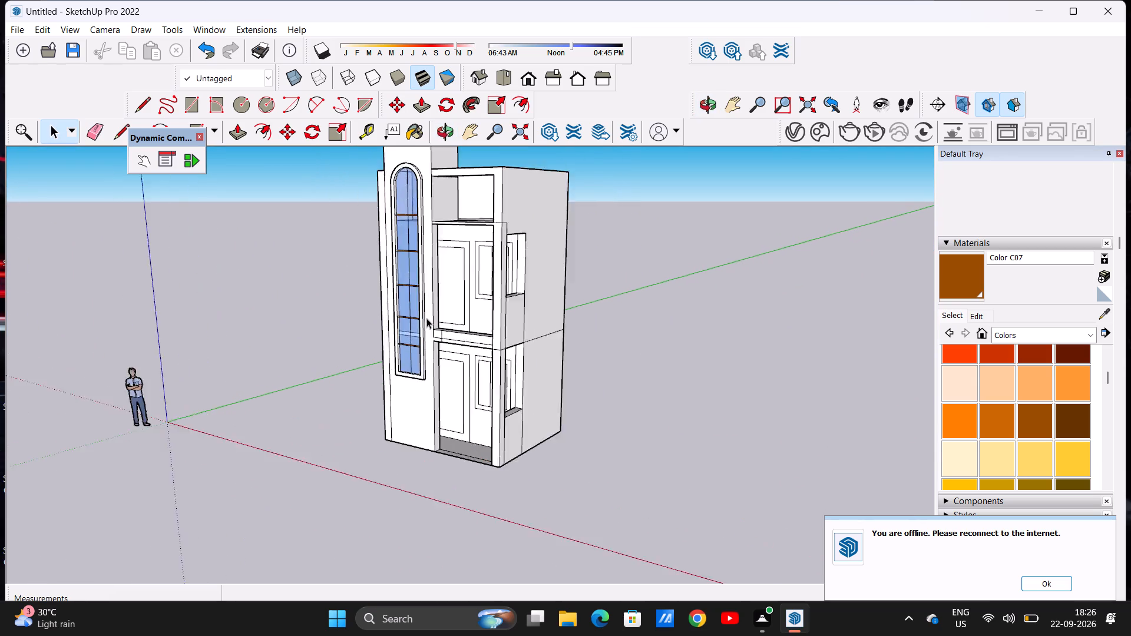
pyautogui.scroll(4, 426, 318)
pyautogui.scroll(-5, 426, 318)
pyautogui.moveTo(426, 318); pyautogui.dragTo(724, 286, button='middle')
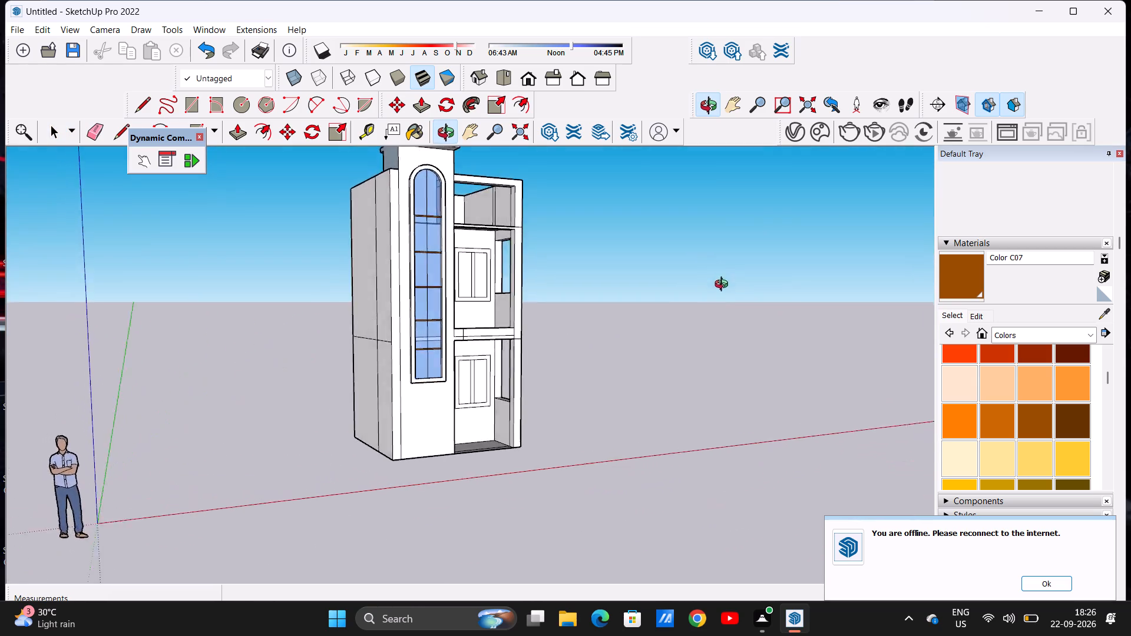
pyautogui.moveTo(724, 286); pyautogui.dragTo(457, 347, button='middle')
pyautogui.scroll(5, 444, 290)
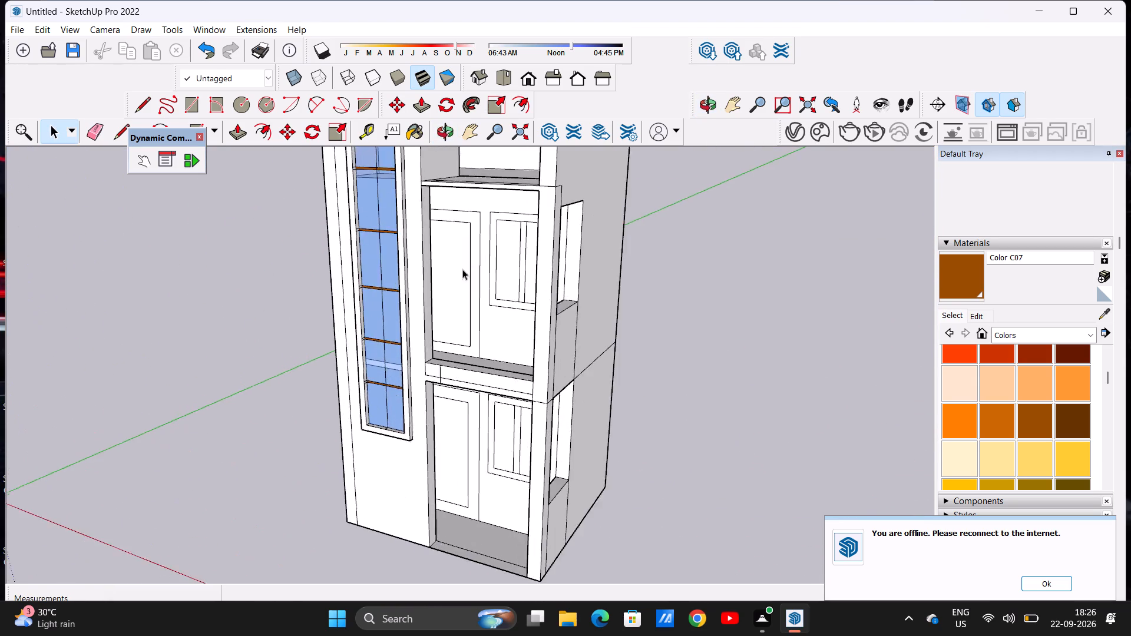
pyautogui.scroll(4, 466, 267)
pyautogui.moveTo(469, 266); pyautogui.dragTo(449, 323, button='middle')
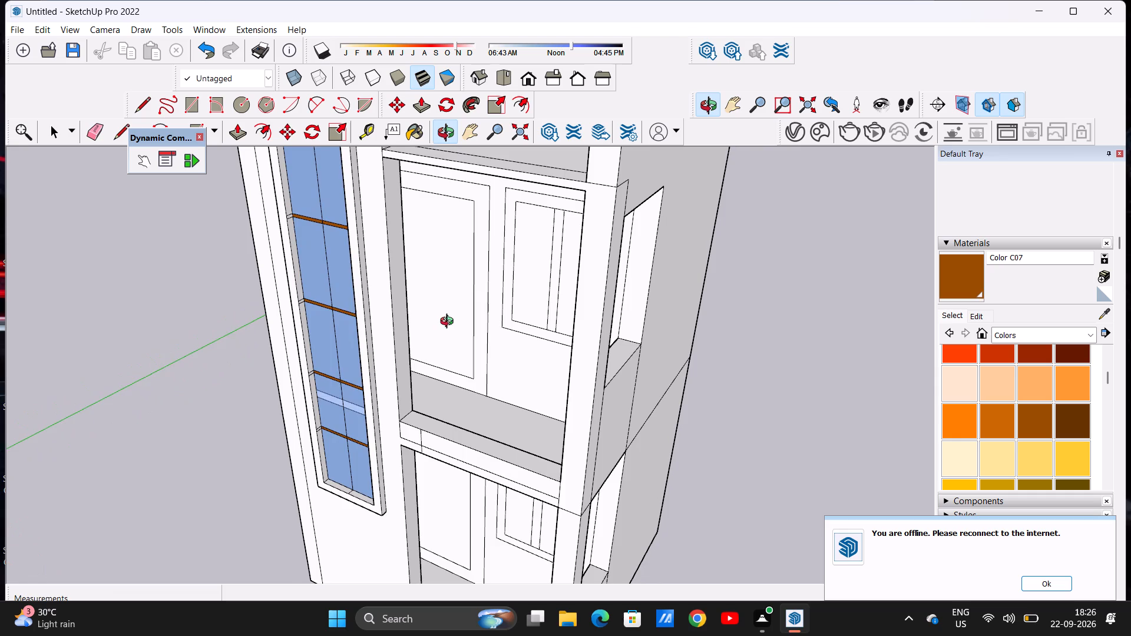
pyautogui.moveTo(449, 323); pyautogui.dragTo(436, 343, button='middle')
pyautogui.scroll(-11, 461, 311)
pyautogui.scroll(4, 460, 392)
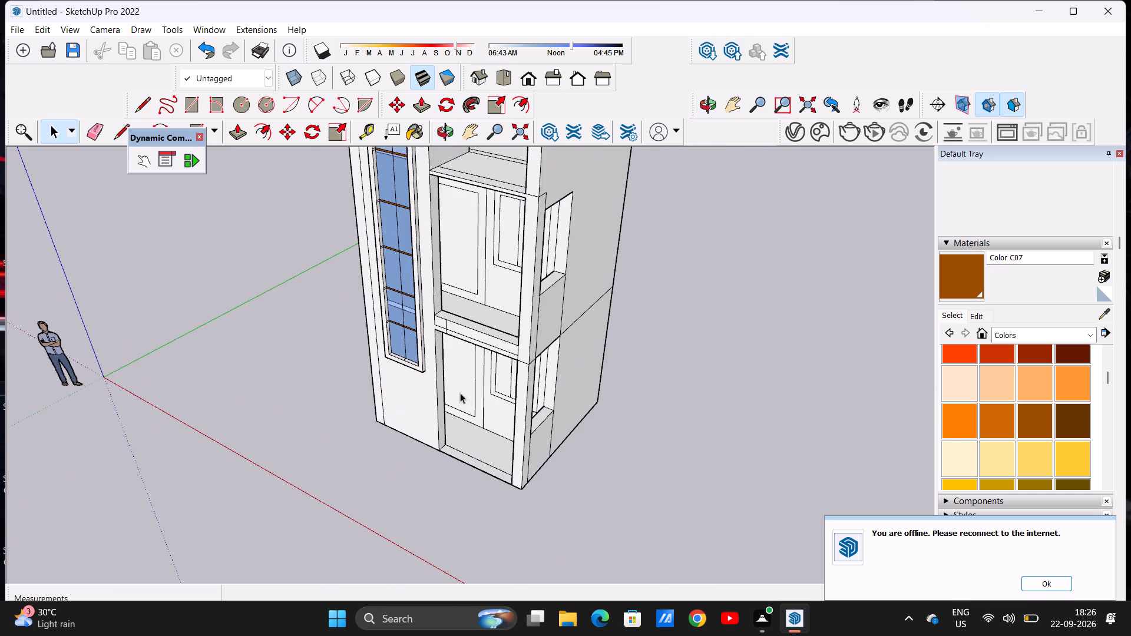
pyautogui.moveTo(460, 393); pyautogui.dragTo(486, 351, button='middle')
pyautogui.scroll(-8, 486, 351)
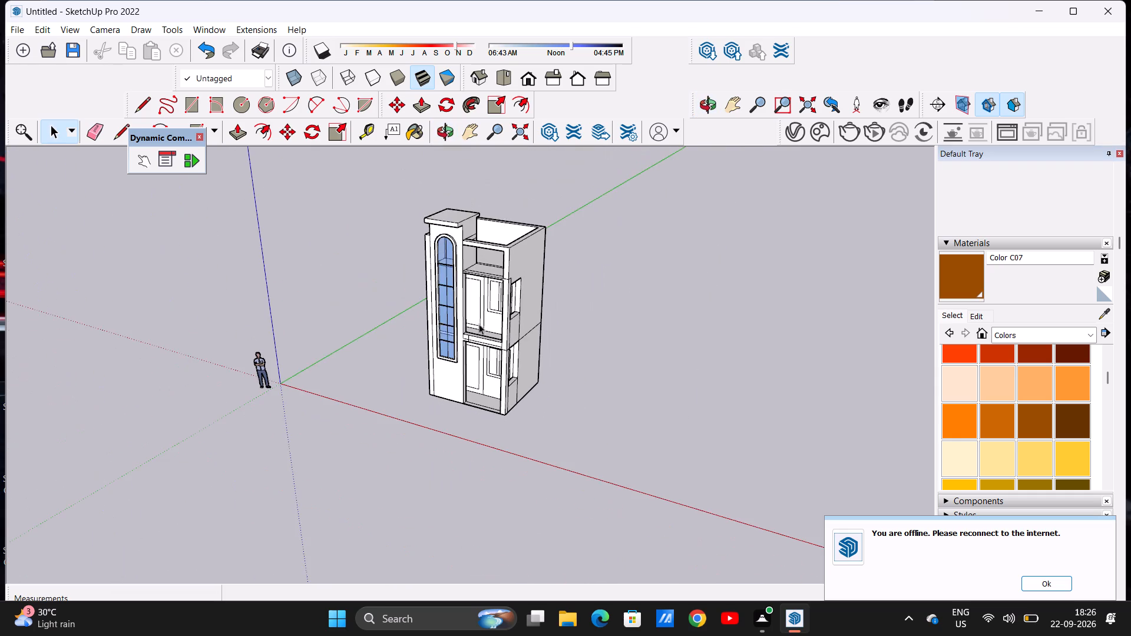
pyautogui.moveTo(479, 317); pyautogui.dragTo(494, 261, button='middle')
pyautogui.scroll(10, 493, 263)
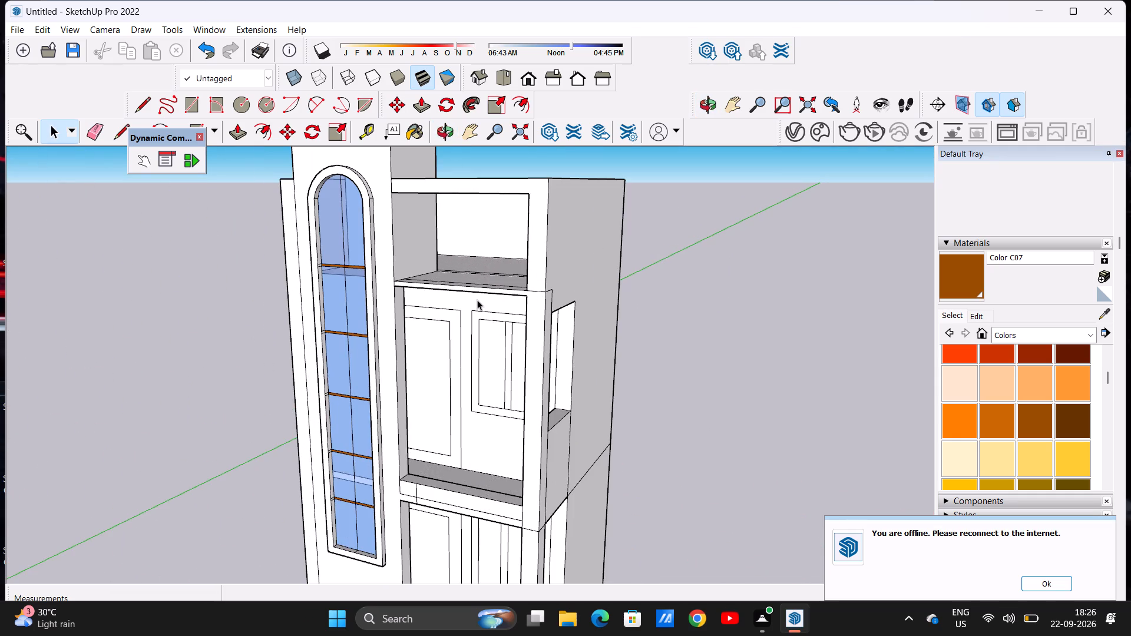
pyautogui.scroll(5, 501, 281)
pyautogui.scroll(-10, 528, 297)
pyautogui.scroll(5, 527, 303)
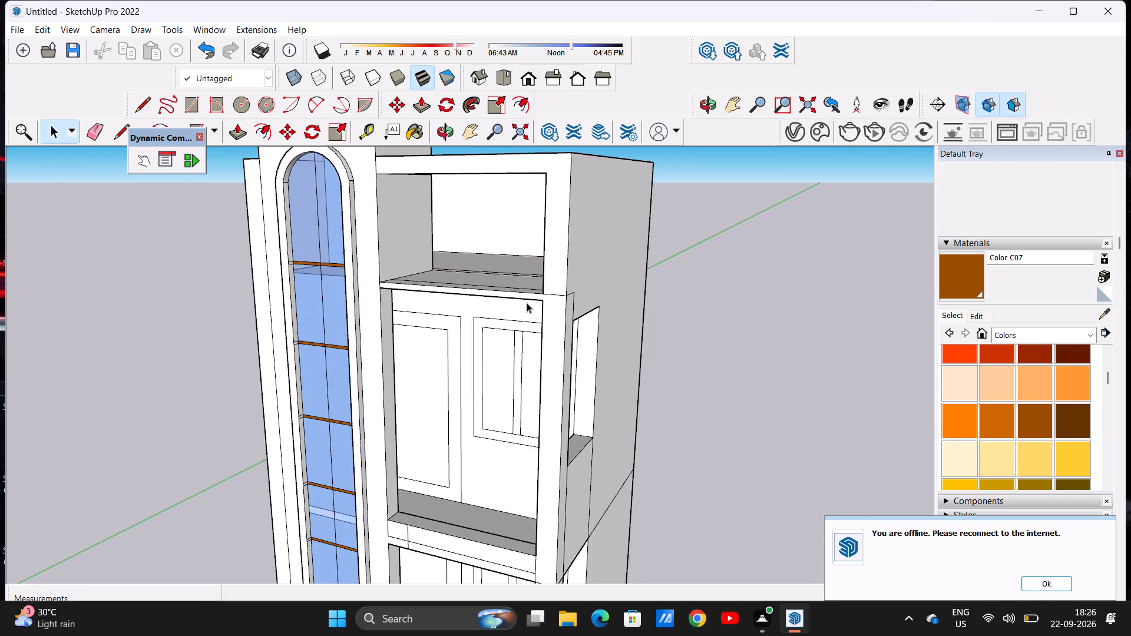
pyautogui.scroll(-7, 532, 294)
pyautogui.moveTo(514, 300); pyautogui.dragTo(456, 336, button='middle')
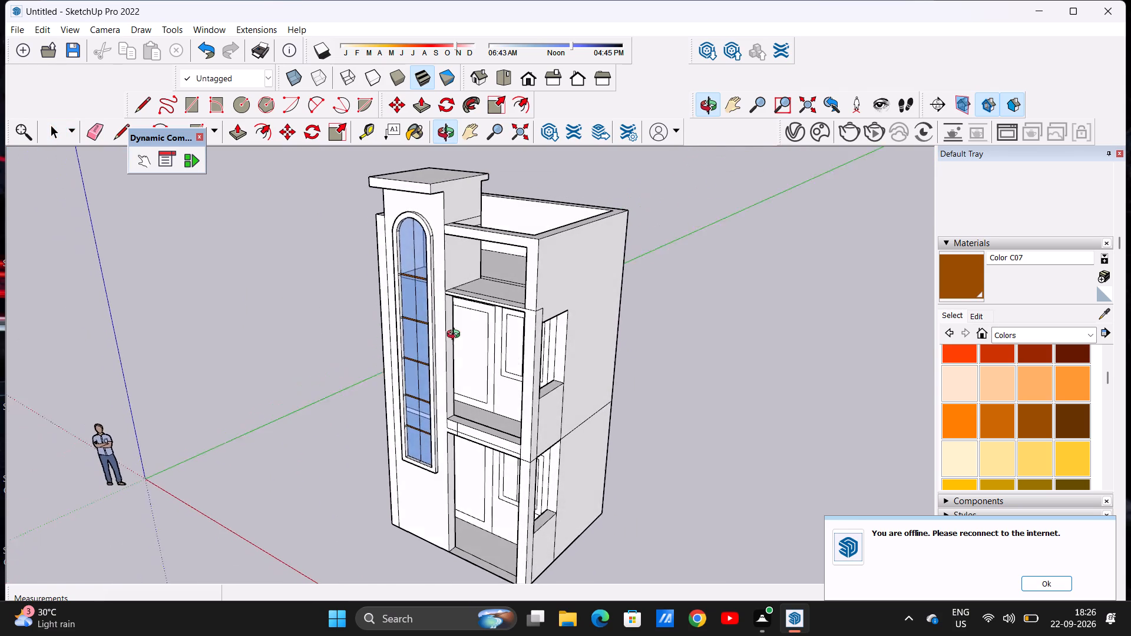
pyautogui.moveTo(456, 336); pyautogui.dragTo(452, 334, button='middle')
pyautogui.scroll(17, 505, 299)
pyautogui.scroll(-4, 542, 343)
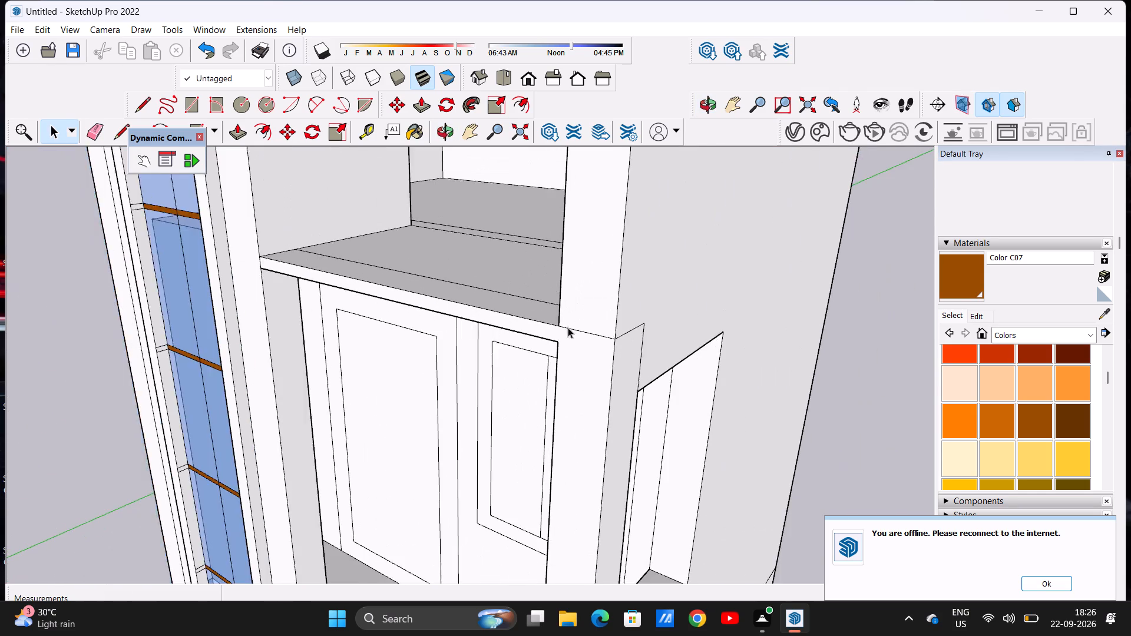
pyautogui.scroll(-9, 568, 327)
pyautogui.moveTo(556, 365); pyautogui.dragTo(607, 319, button='middle')
pyautogui.scroll(-12, 607, 316)
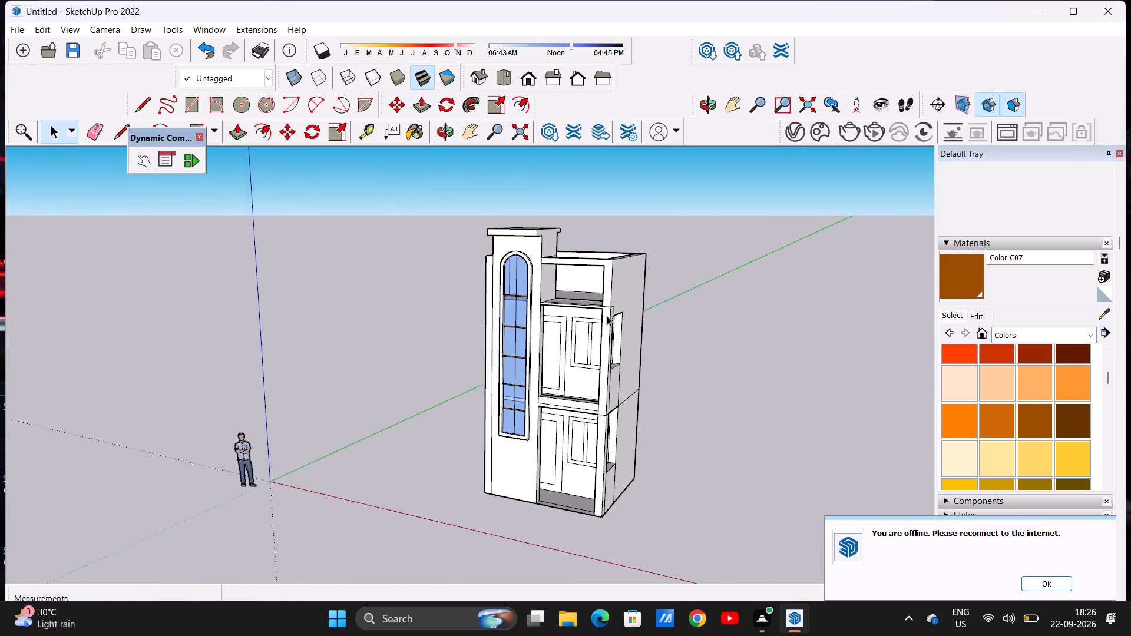
pyautogui.scroll(-2, 607, 316)
pyautogui.moveTo(579, 355); pyautogui.dragTo(550, 370, button='middle')
pyautogui.scroll(5, 566, 348)
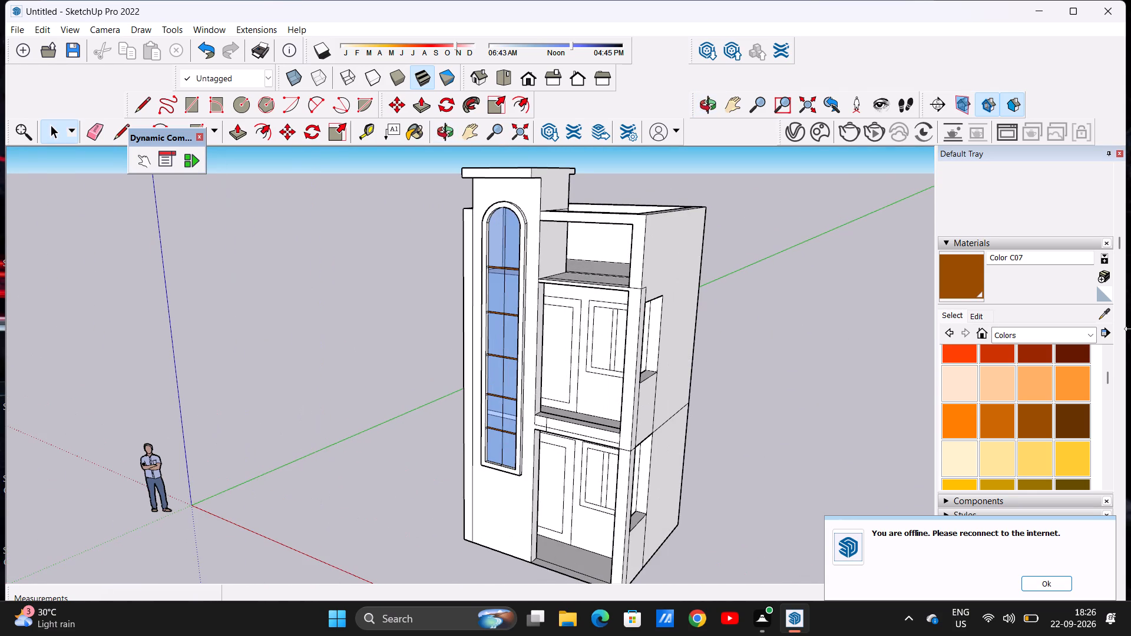
# Paint the upper-floor door frame with the Wood Bamboo material.
pyautogui.click(1093, 333)
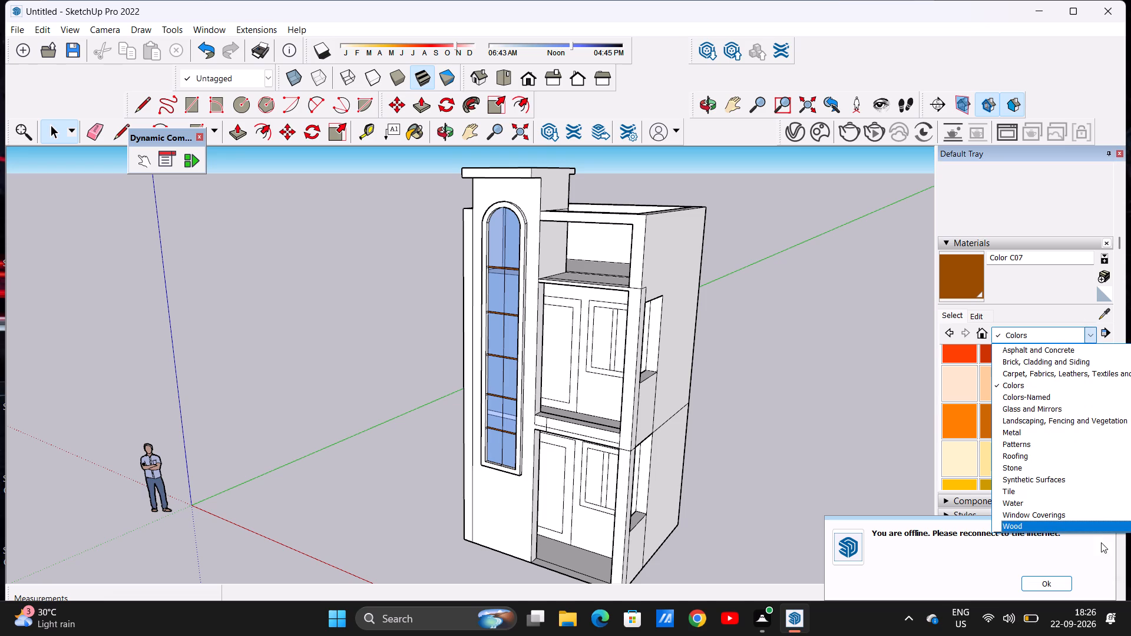
pyautogui.click(1094, 527)
pyautogui.click(959, 358)
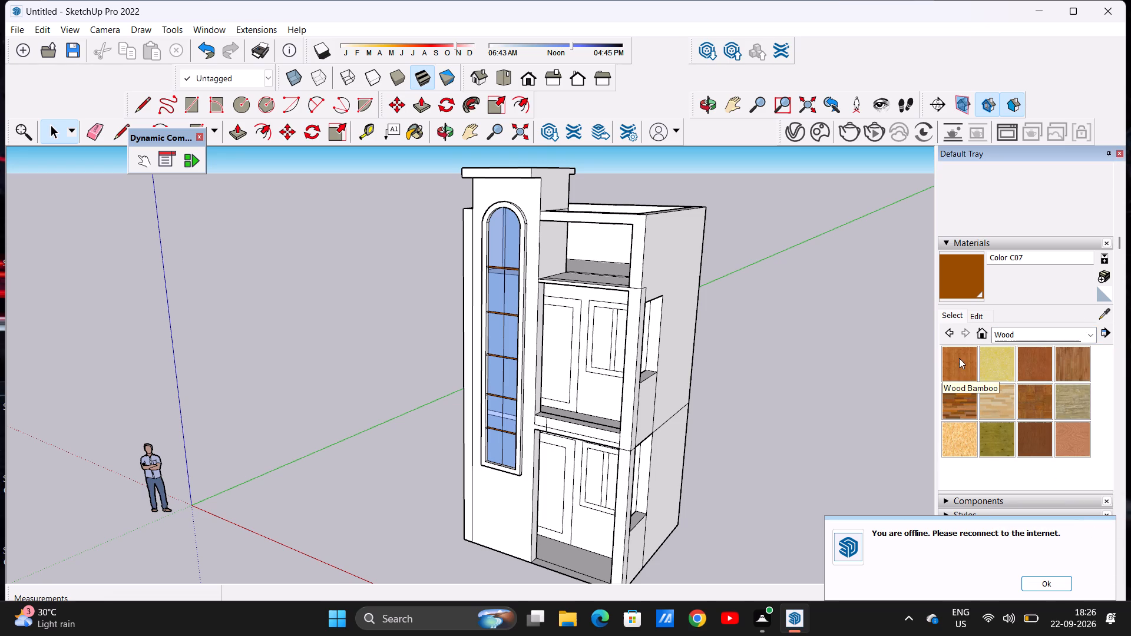
pyautogui.scroll(5, 588, 279)
pyautogui.scroll(10, 538, 340)
pyautogui.click(613, 286)
# Paint the upper-floor front window's frame and its vertical mullion with Wood Bamboo.
pyautogui.scroll(-14, 611, 293)
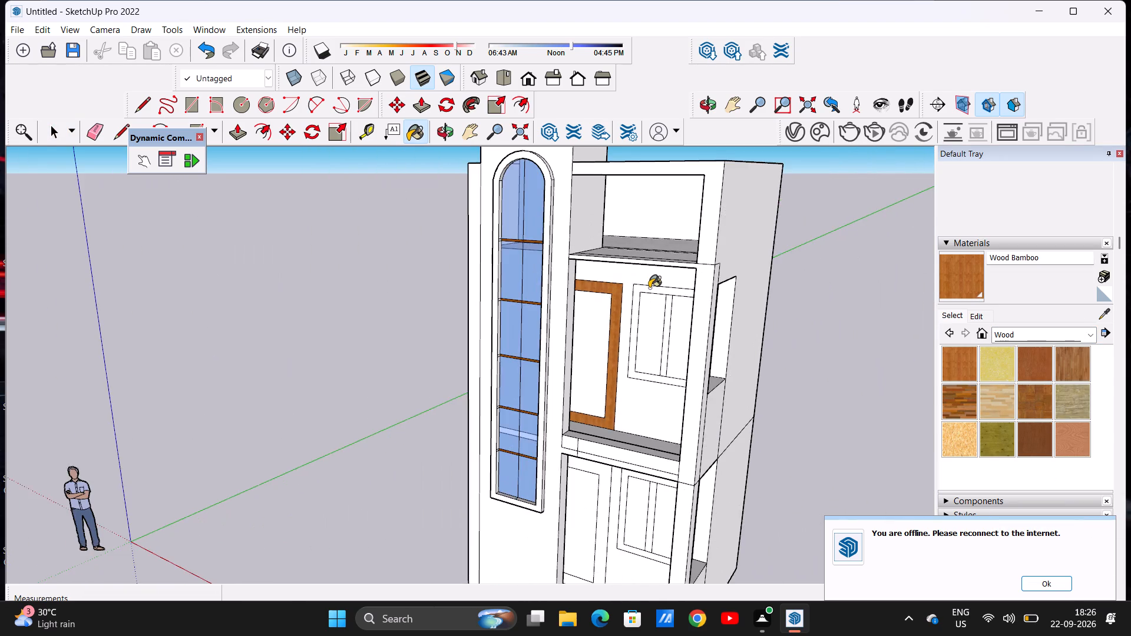
pyautogui.scroll(6, 662, 289)
pyautogui.click(663, 289)
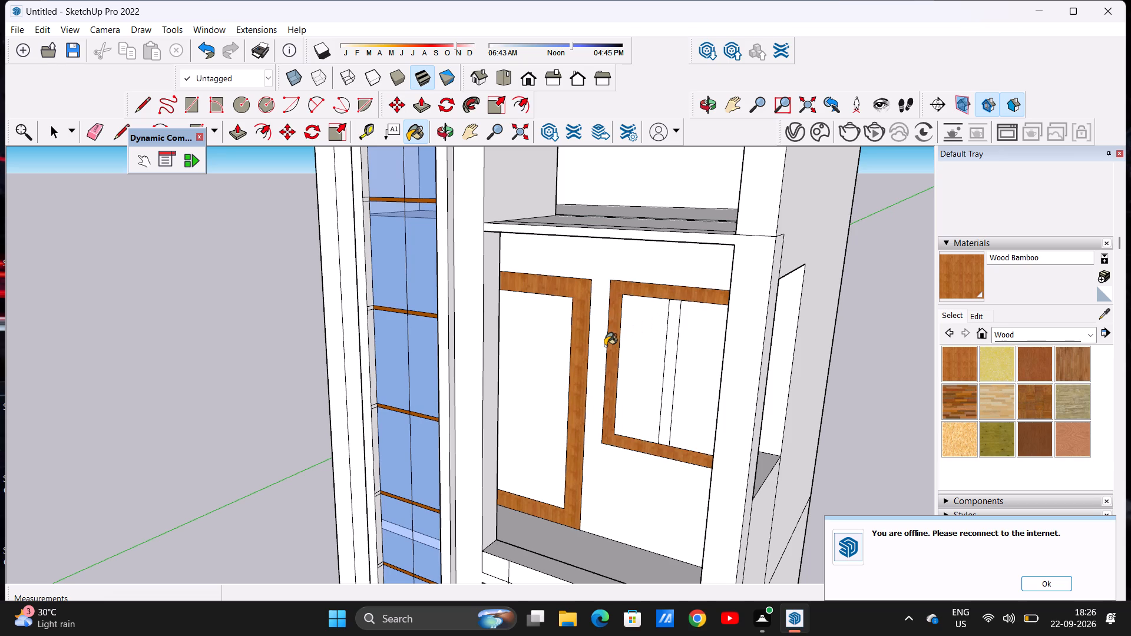
pyautogui.scroll(-5, 580, 351)
pyautogui.scroll(11, 640, 338)
pyautogui.click(628, 356)
# Paint both panes of the front windows on the upper and ground floors with Translucent Glass Gold from Glass and Mirrors.
pyautogui.scroll(-8, 628, 356)
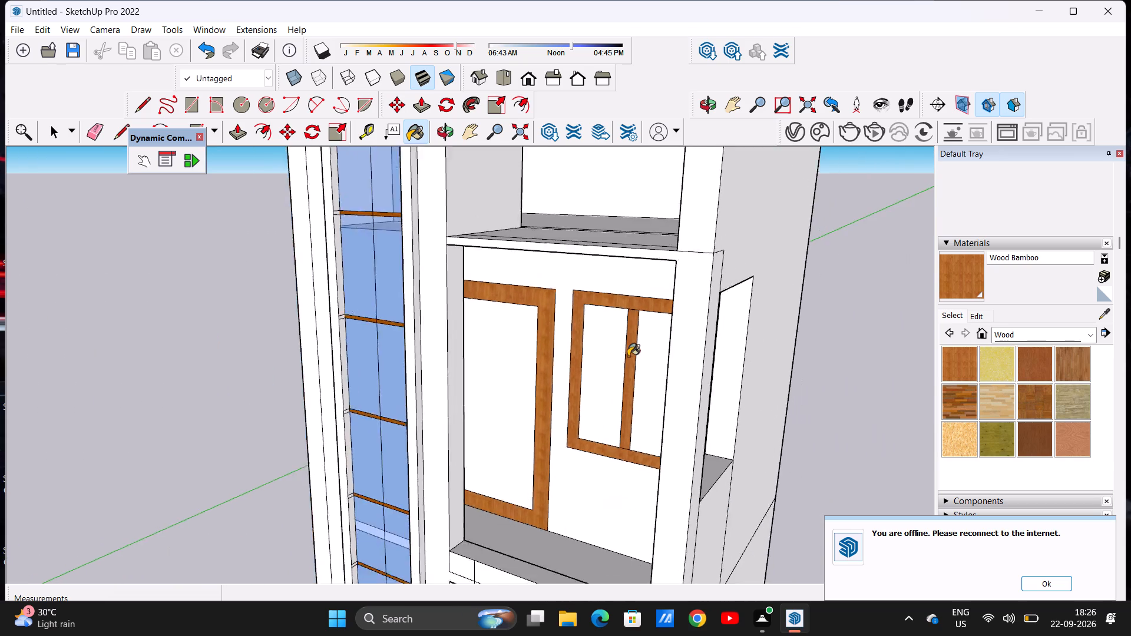
pyautogui.scroll(-8, 628, 356)
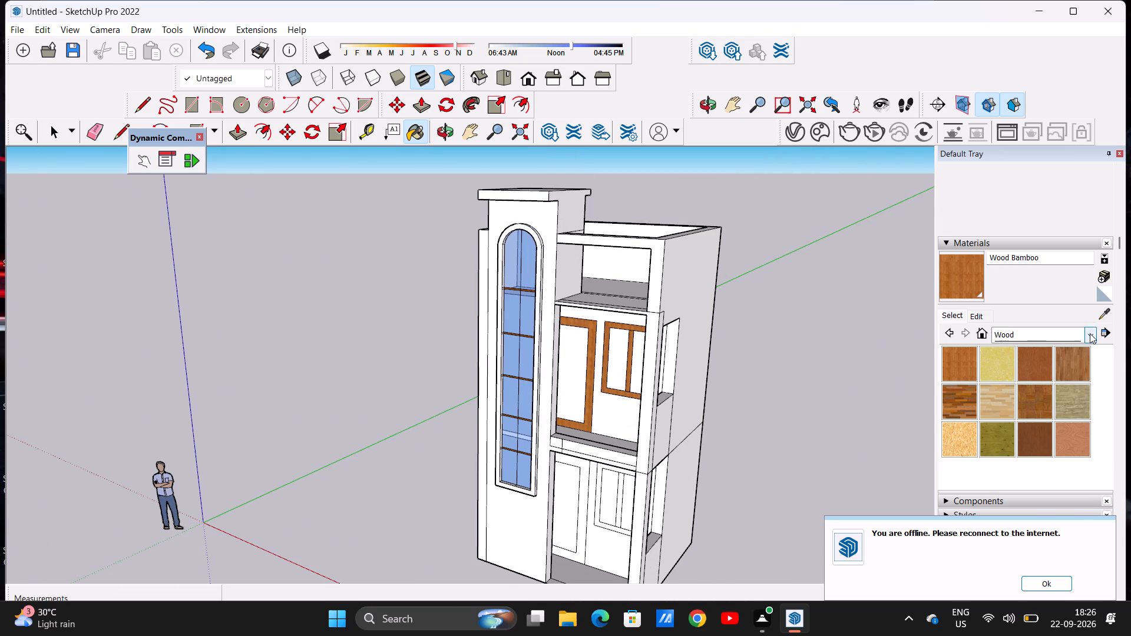
pyautogui.click(1090, 333)
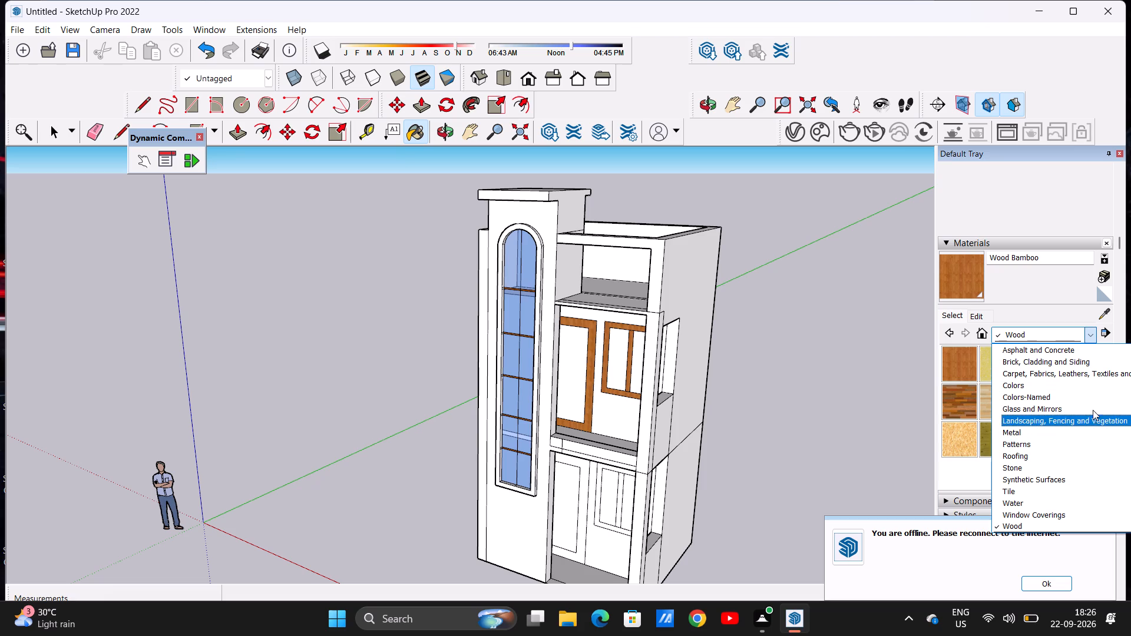
pyautogui.click(1087, 403)
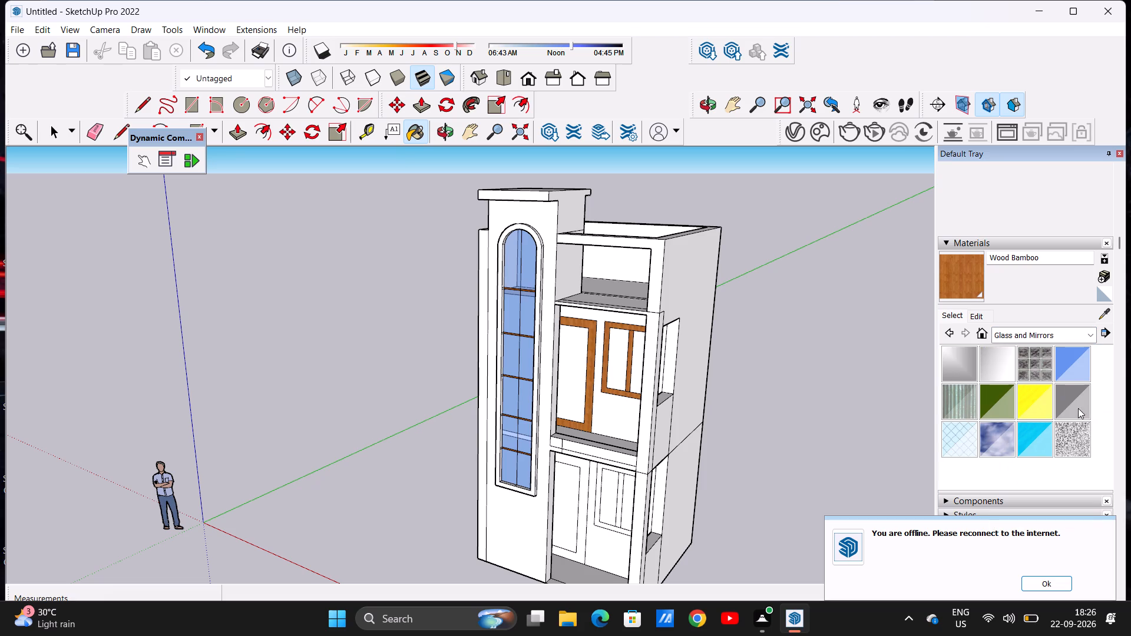
pyautogui.click(1044, 404)
pyautogui.scroll(5, 643, 347)
pyautogui.click(610, 350)
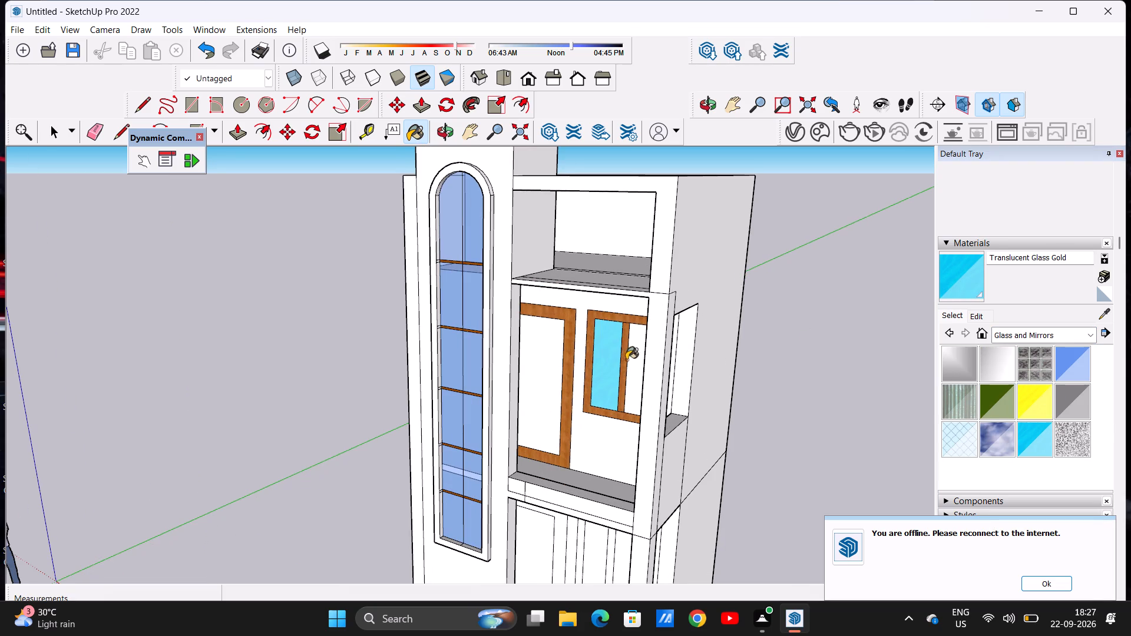
pyautogui.click(635, 363)
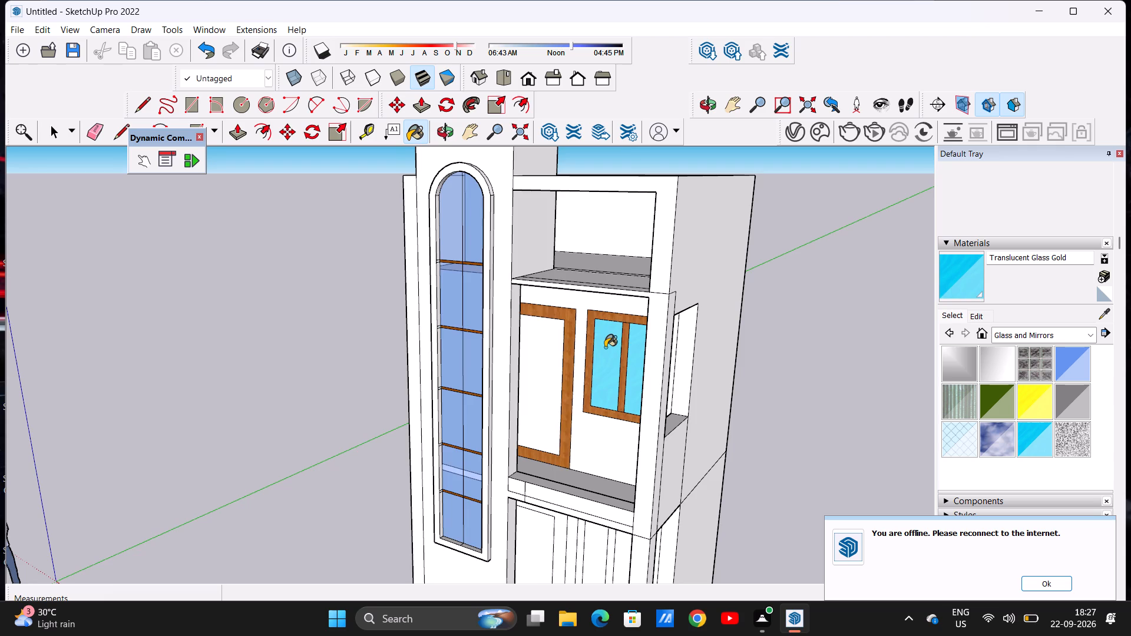
pyautogui.scroll(-3, 605, 347)
pyautogui.scroll(5, 551, 546)
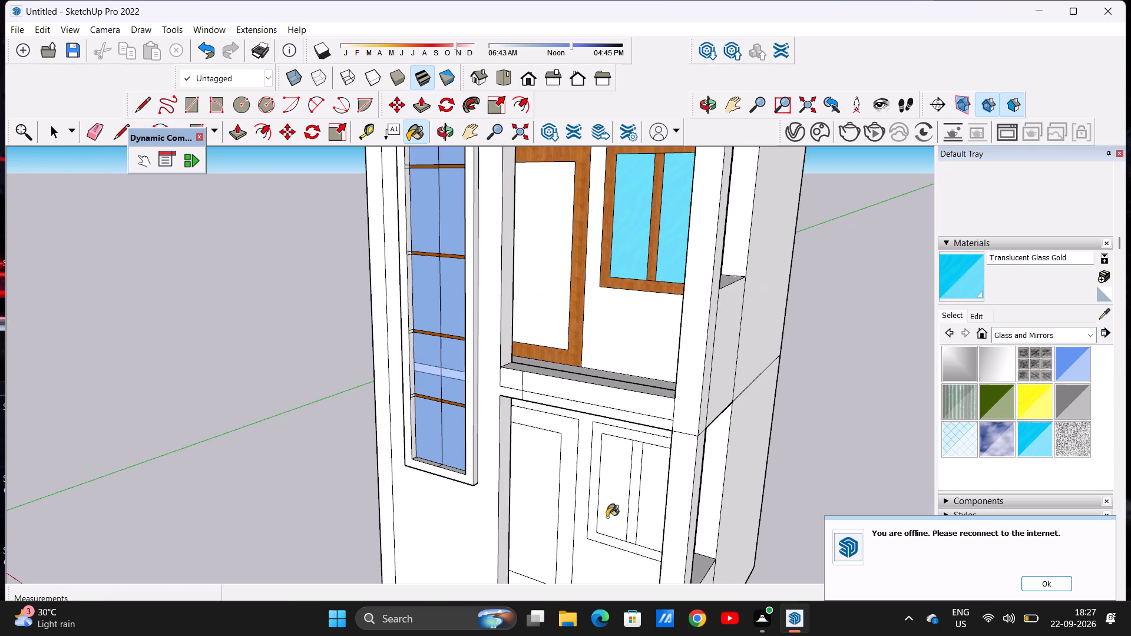
pyautogui.click(618, 493)
pyautogui.click(647, 512)
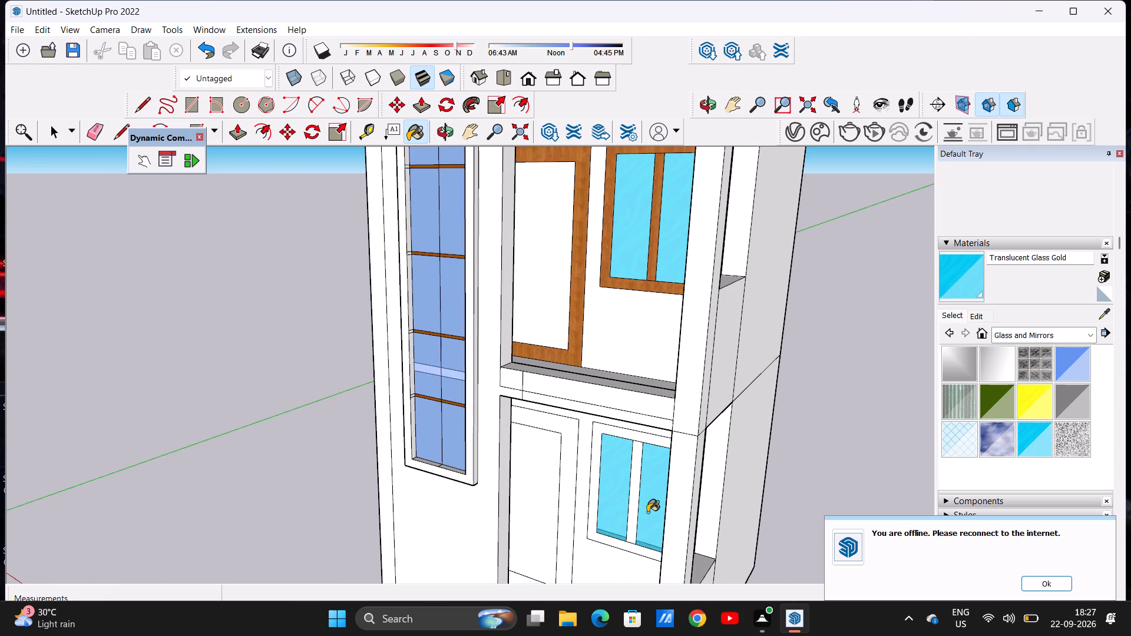
pyautogui.press('space')
# Paint the ground-floor door frame with Wood Bamboo.
pyautogui.scroll(-15, 540, 410)
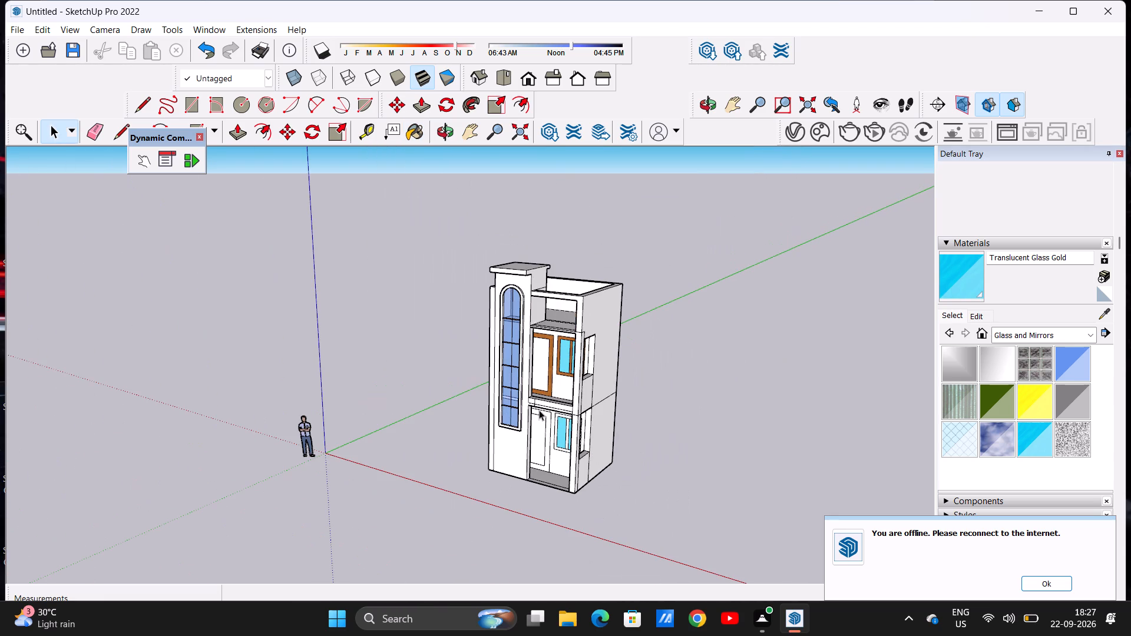
pyautogui.scroll(10, 544, 383)
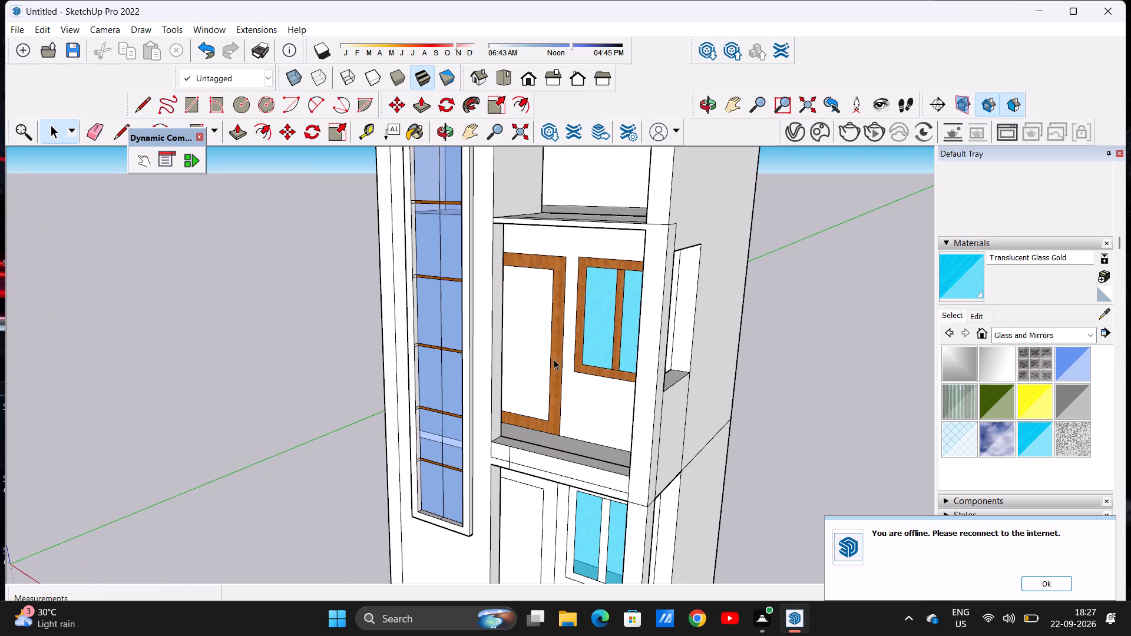
pyautogui.click(1090, 332)
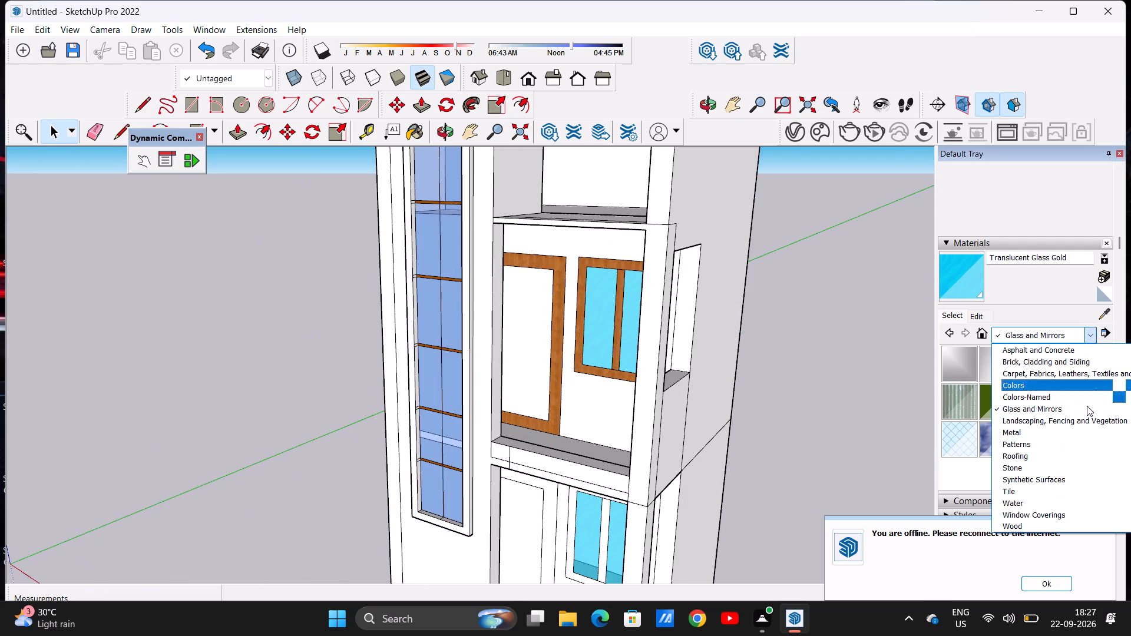
pyautogui.click(1081, 530)
pyautogui.click(960, 363)
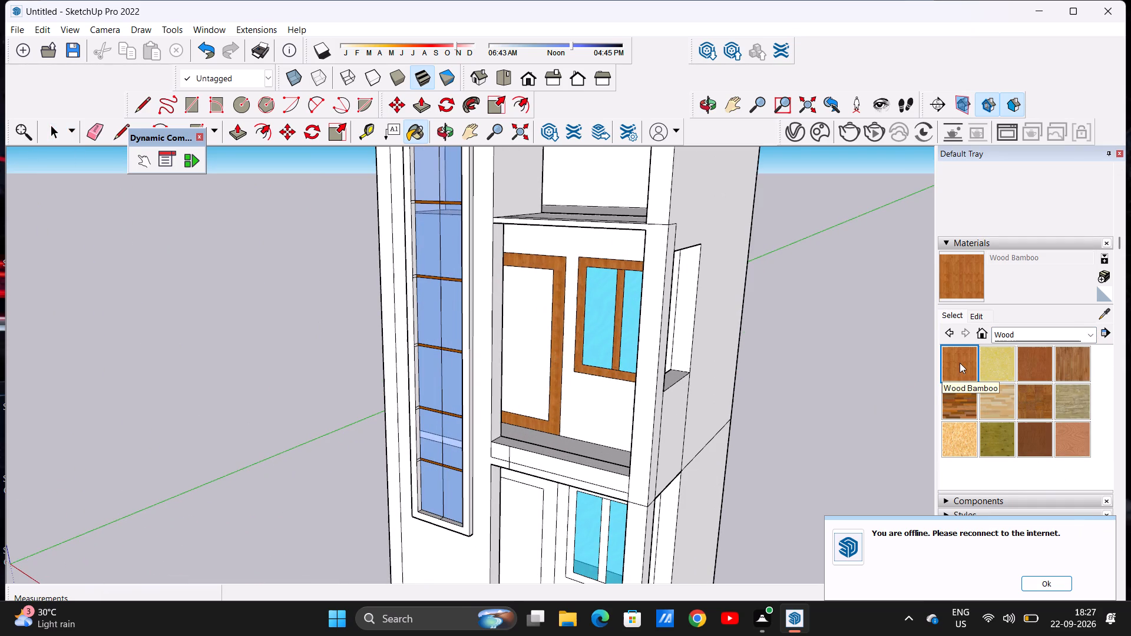
pyautogui.scroll(4, 538, 515)
pyautogui.click(556, 495)
# Paint the upper-floor door panel inside its frame with Wood Veneer 01.
pyautogui.scroll(-2, 561, 496)
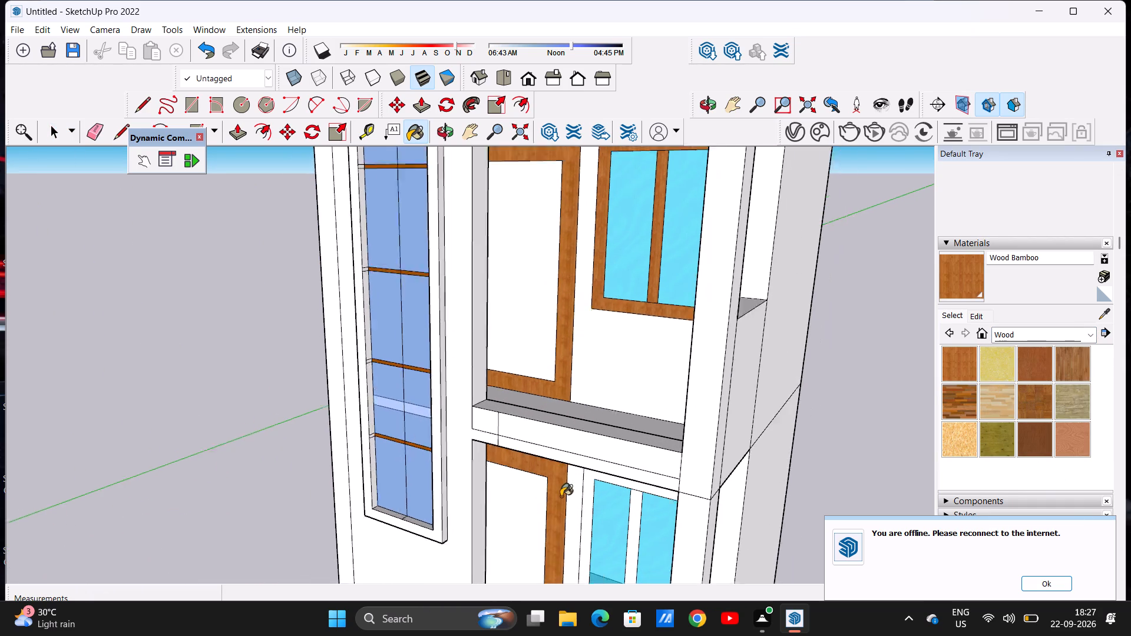
pyautogui.scroll(-4, 561, 496)
pyautogui.click(1041, 434)
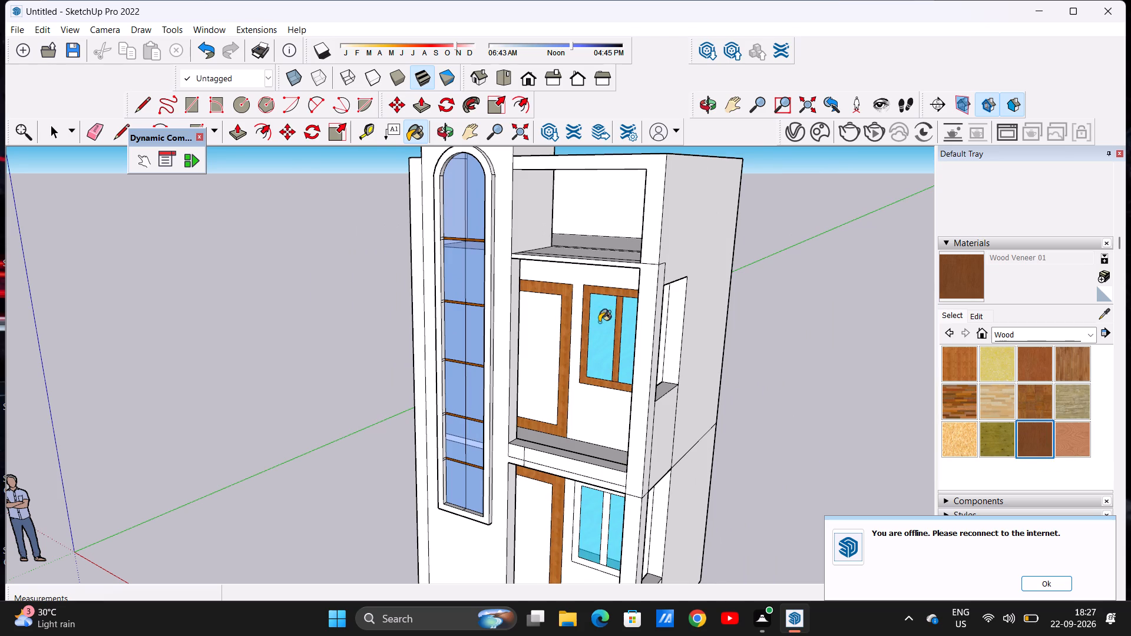
pyautogui.click(544, 336)
pyautogui.scroll(-6, 544, 347)
pyautogui.scroll(8, 535, 430)
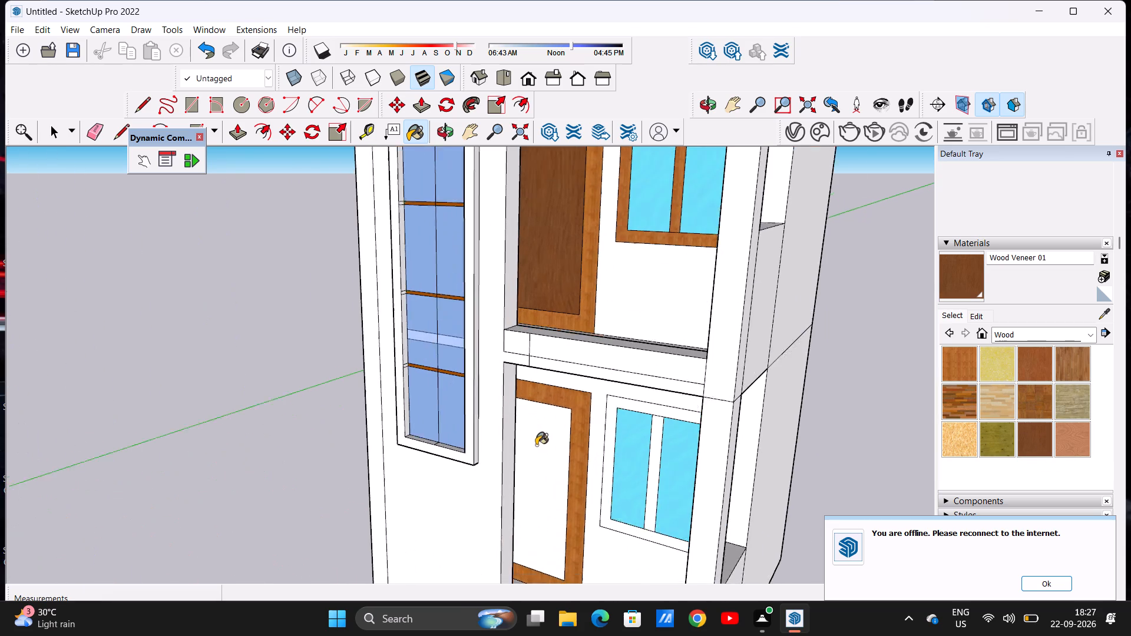
# Paint the ground-floor door panel inside its frame with Wood Veneer 01.
pyautogui.scroll(2, 536, 445)
pyautogui.click(536, 447)
pyautogui.scroll(-10, 543, 446)
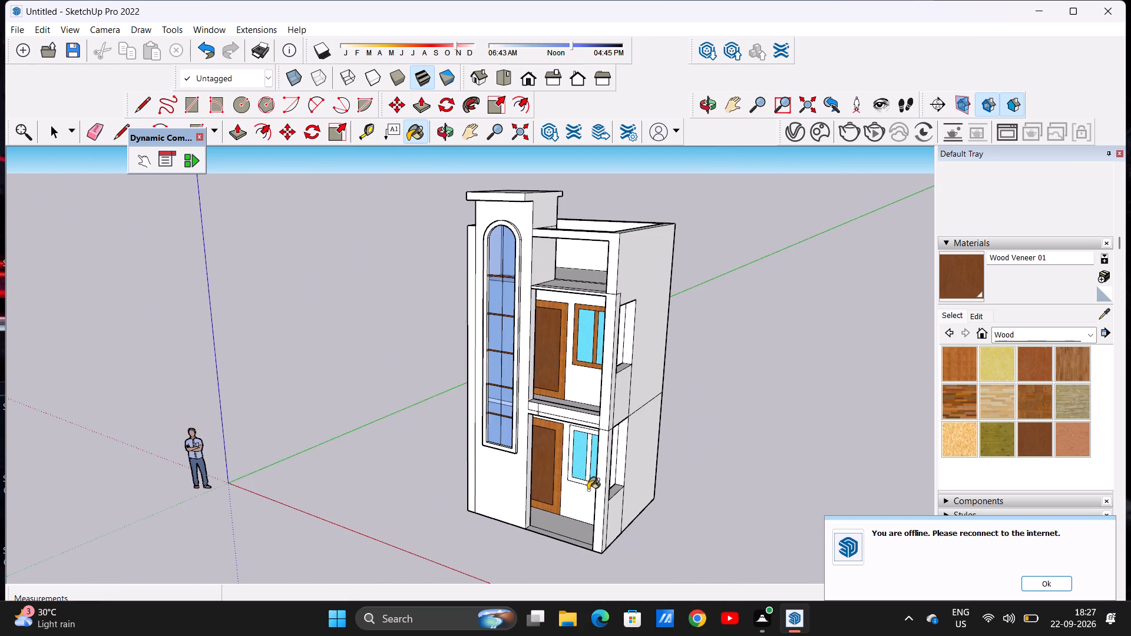
# Paint the ground-floor front window's frame and its vertical mullion with Wood Veneer 01.
pyautogui.scroll(10, 588, 490)
pyautogui.click(548, 424)
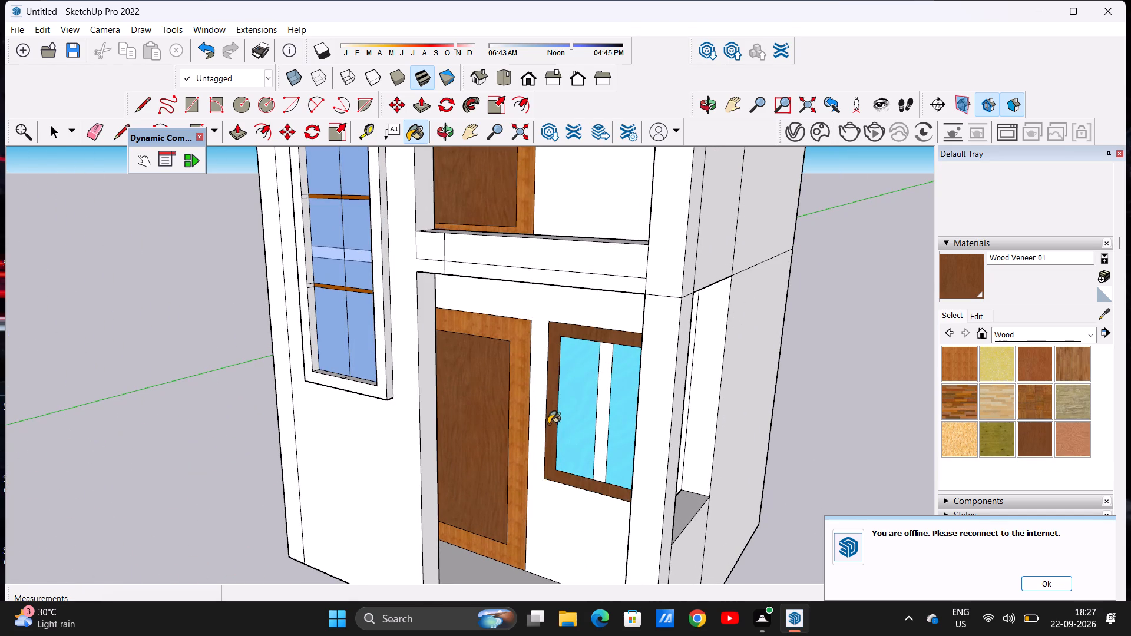
pyautogui.click(604, 409)
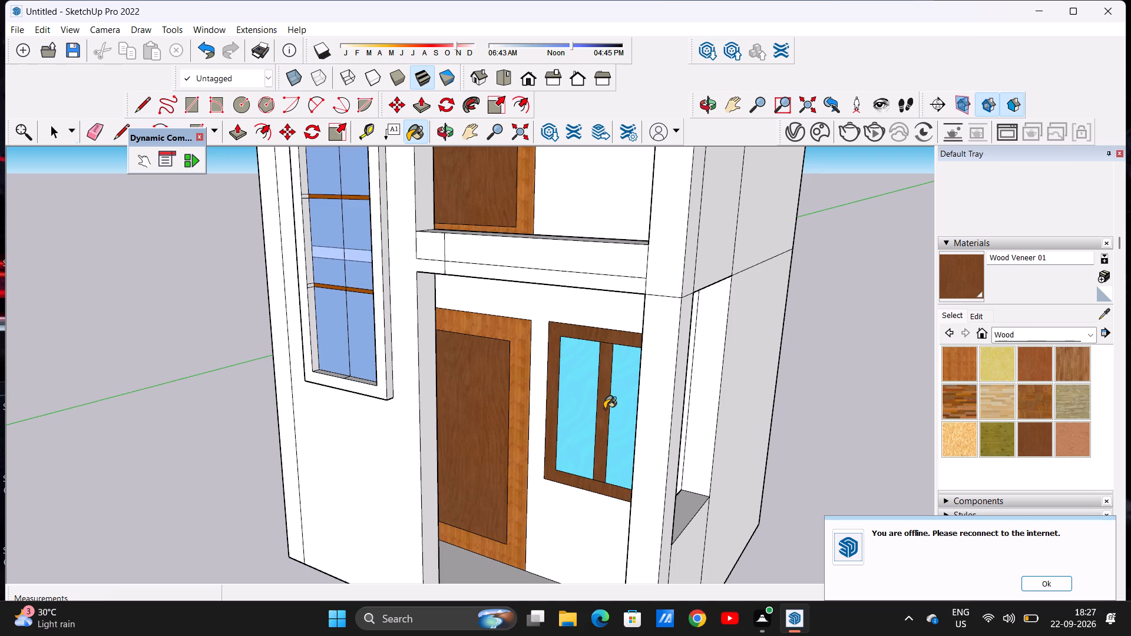
pyautogui.press('space')
pyautogui.scroll(-13, 560, 408)
pyautogui.scroll(5, 540, 310)
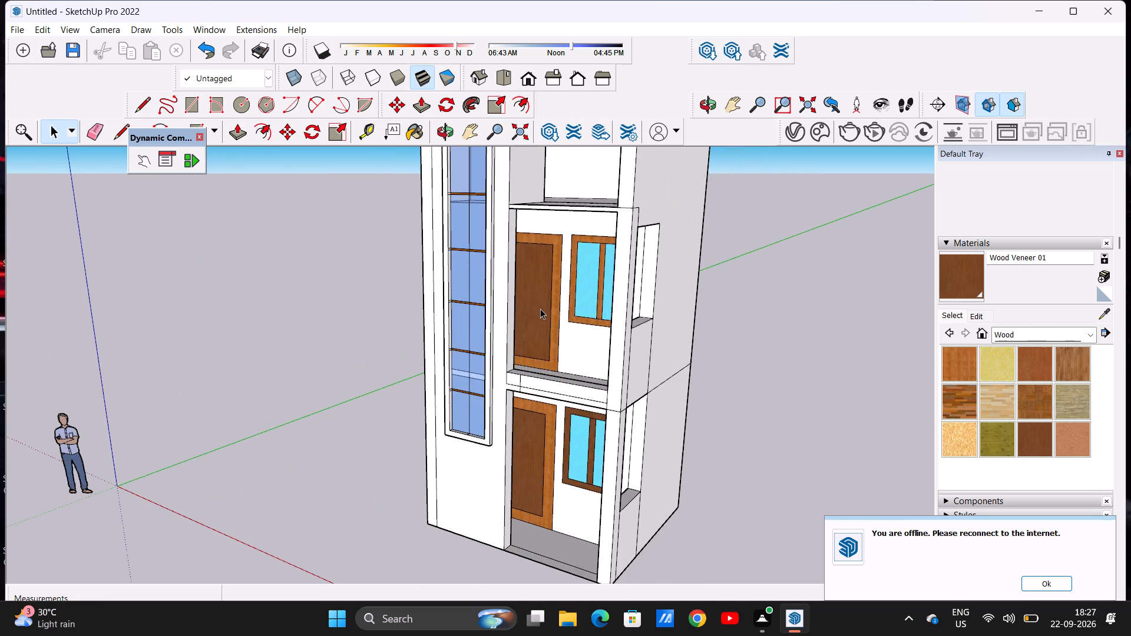
pyautogui.scroll(-5, 540, 309)
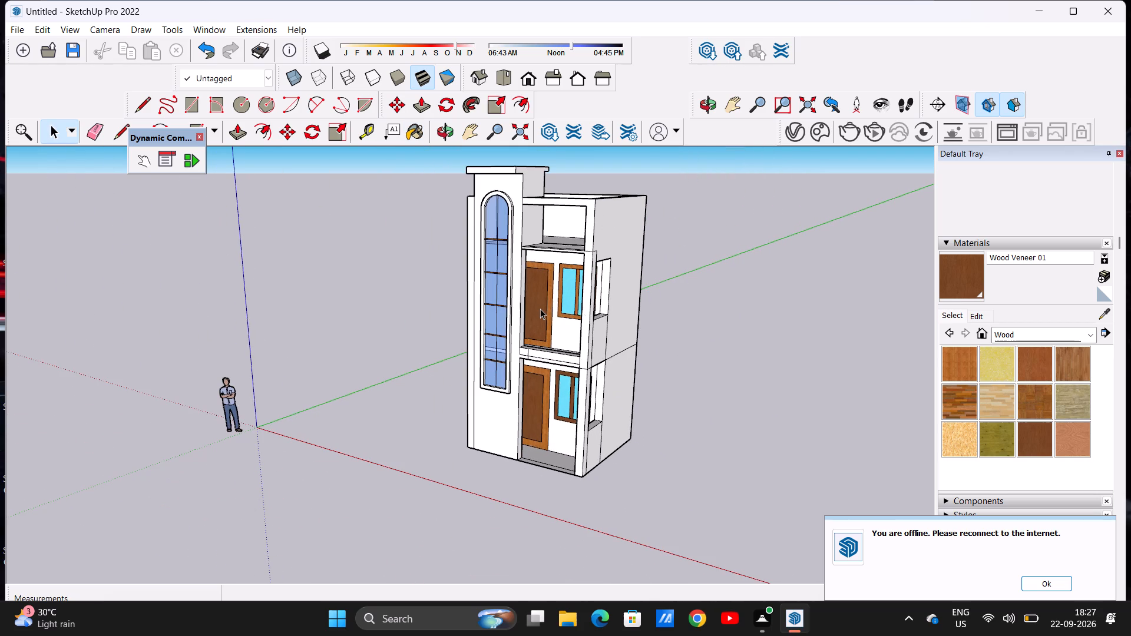
# Paint the front face and the right outer side of the tower's arched window frame with Wood Bamboo.
pyautogui.click(967, 363)
pyautogui.scroll(5, 494, 267)
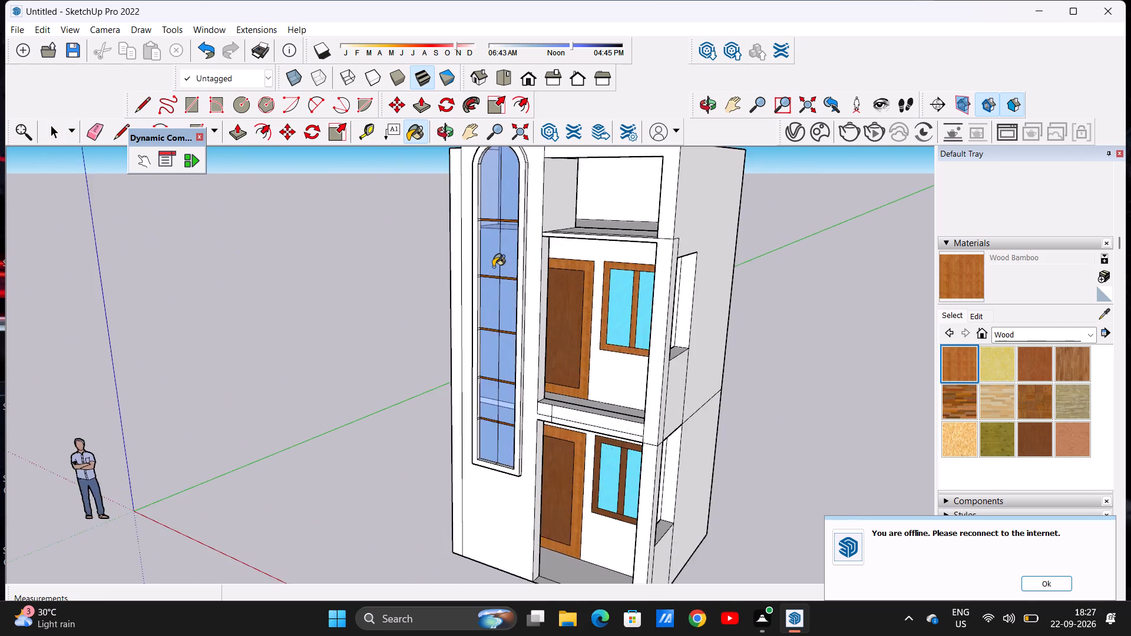
pyautogui.scroll(11, 493, 267)
pyautogui.click(584, 303)
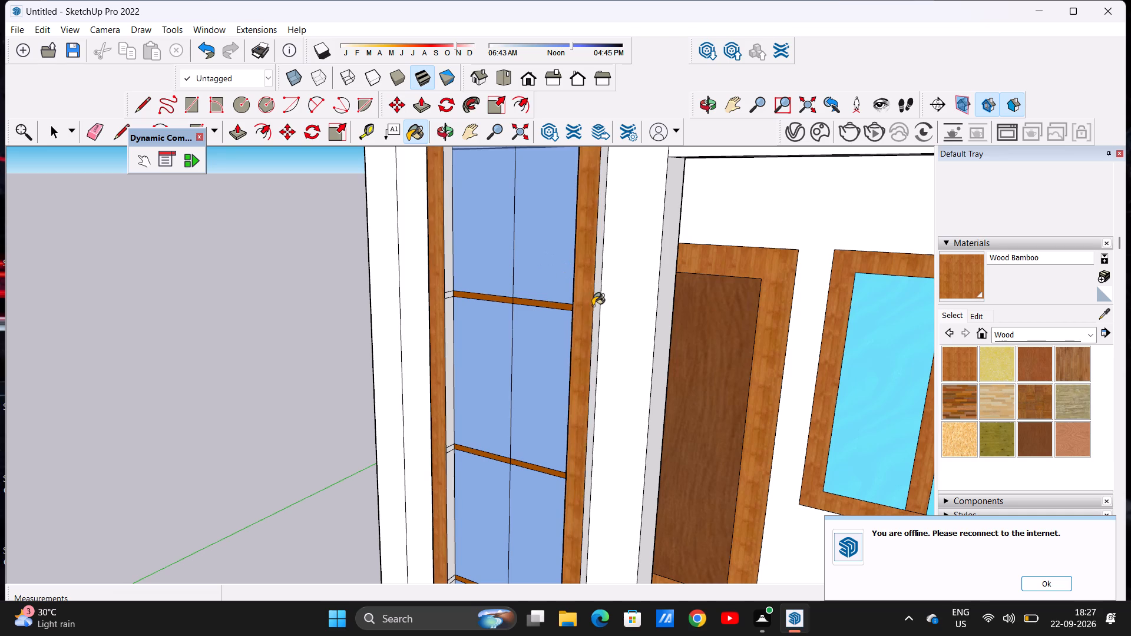
pyautogui.click(597, 305)
pyautogui.scroll(-18, 603, 303)
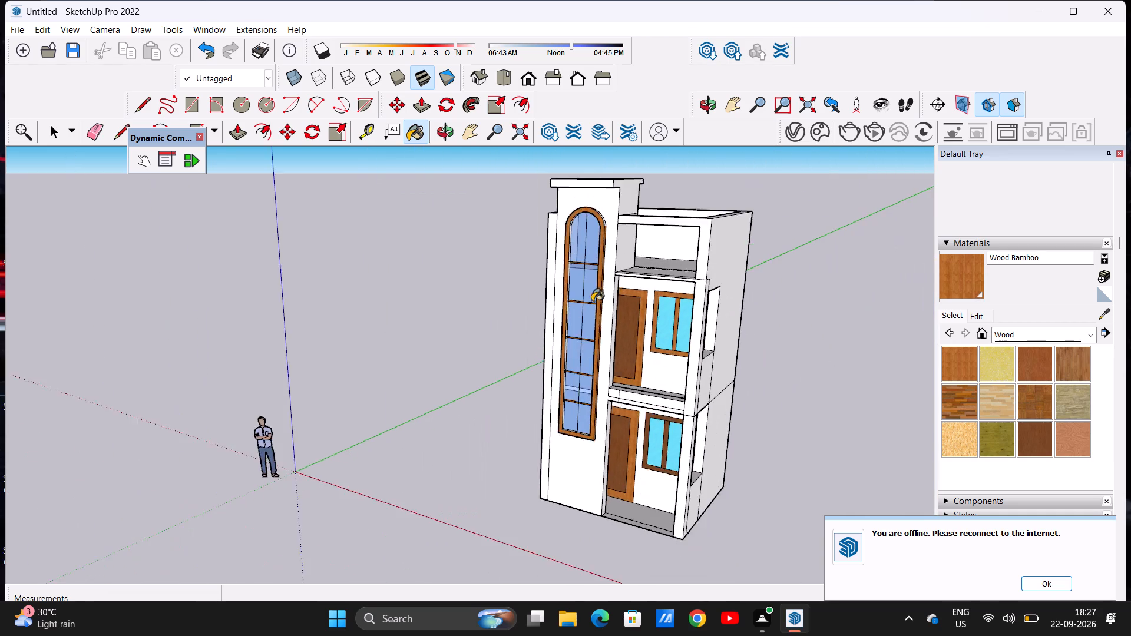
# Paint the left outer side and the curved outer edge of the arched window frame with Wood Bamboo.
pyautogui.moveTo(539, 309); pyautogui.dragTo(769, 332, button='middle')
pyautogui.scroll(10, 512, 281)
pyautogui.moveTo(516, 285); pyautogui.dragTo(599, 336, button='middle')
pyautogui.scroll(9, 593, 324)
pyautogui.click(526, 299)
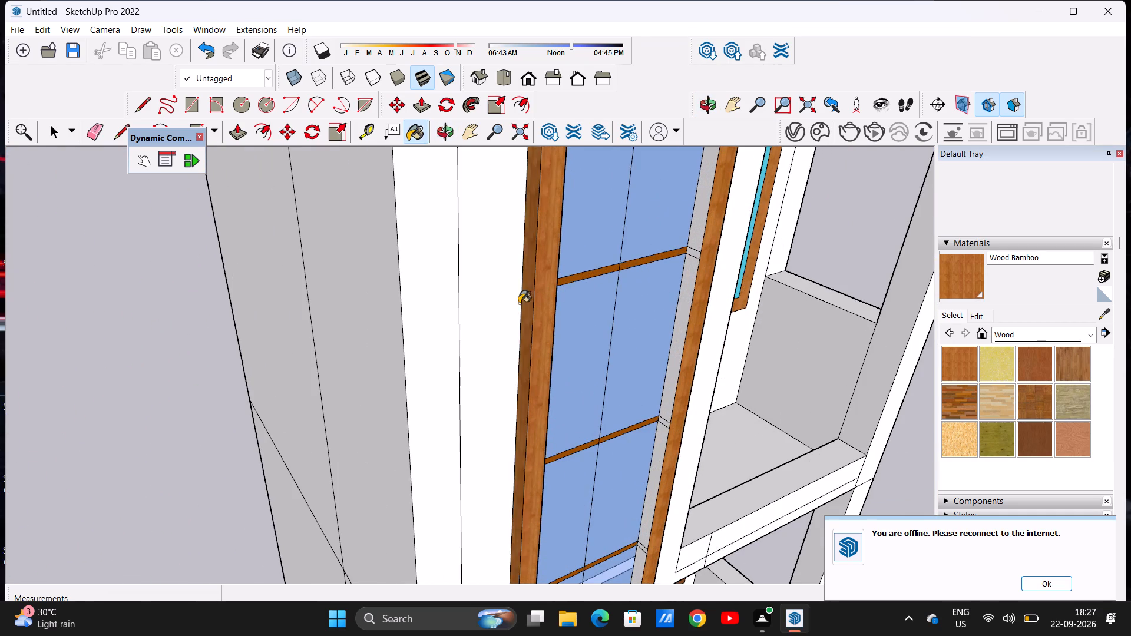
pyautogui.scroll(-17, 517, 306)
pyautogui.scroll(10, 526, 201)
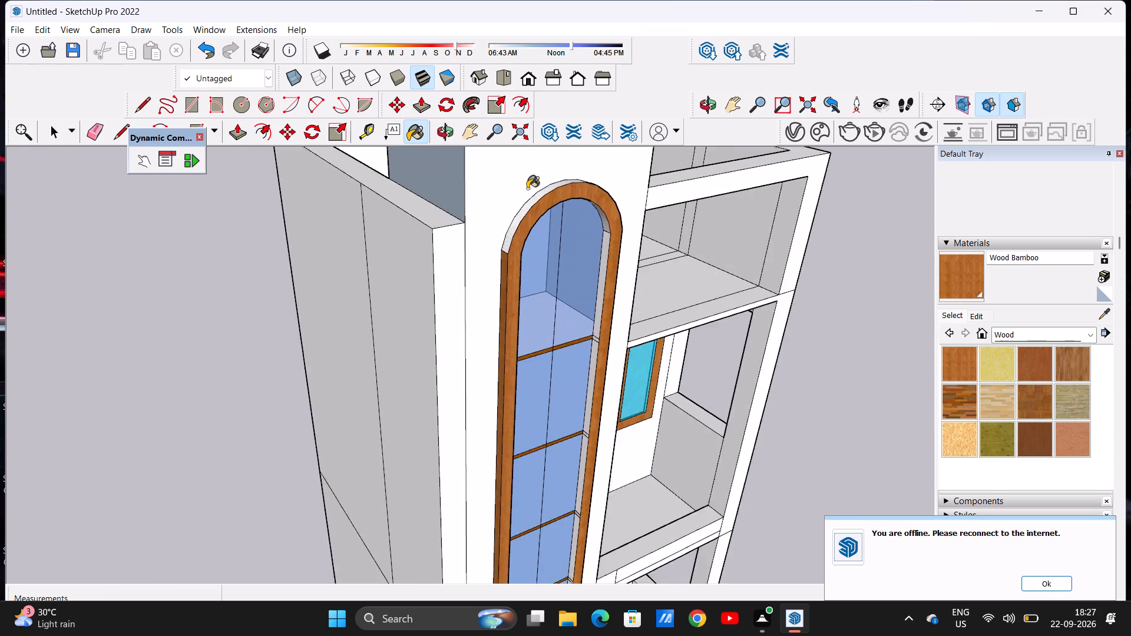
pyautogui.scroll(5, 527, 188)
pyautogui.click(528, 214)
pyautogui.scroll(-11, 528, 216)
pyautogui.scroll(3, 596, 289)
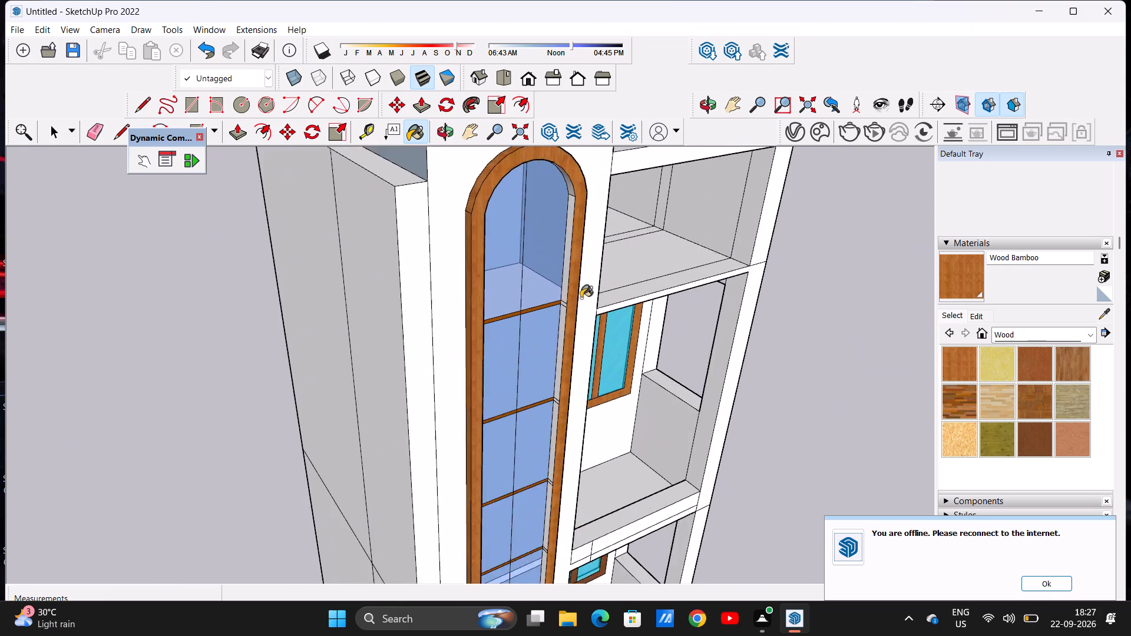
# Paint the arched window's right inner reveal directly below and above the top crossbar with Wood Bamboo.
pyautogui.scroll(7, 581, 298)
pyautogui.click(554, 336)
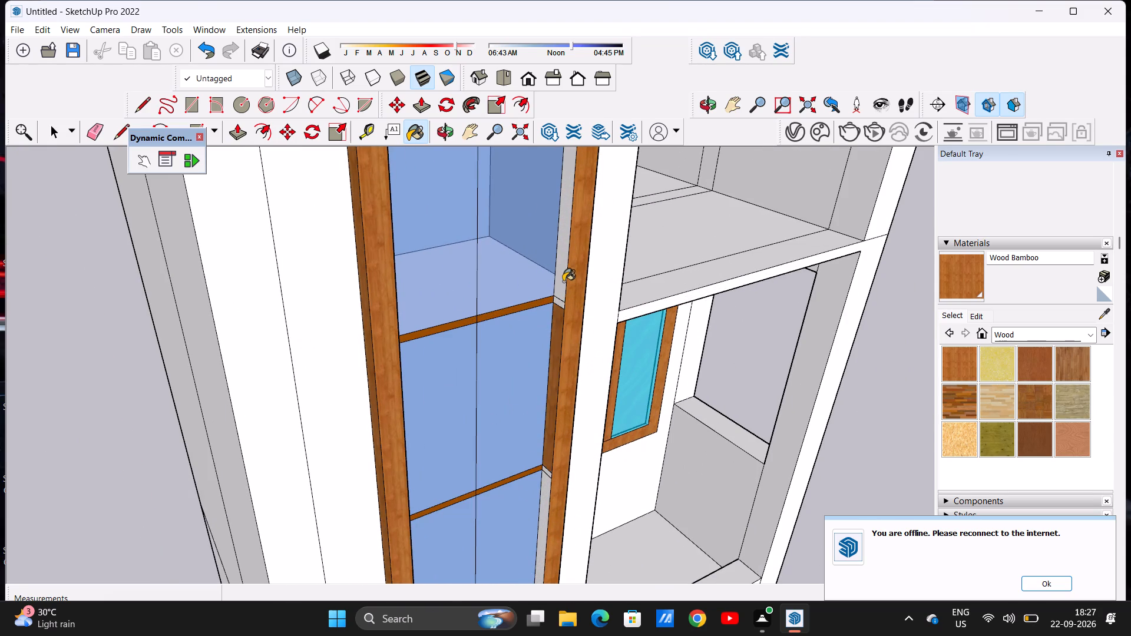
pyautogui.click(563, 281)
pyautogui.moveTo(563, 282); pyautogui.dragTo(313, 320, button='middle')
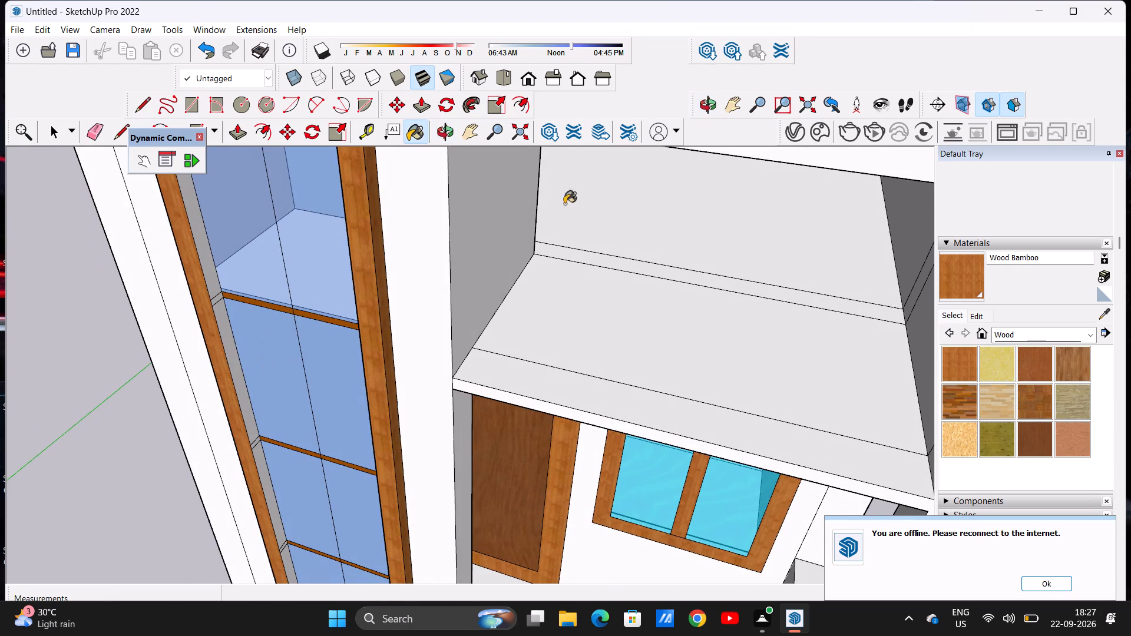
pyautogui.scroll(-12, 427, 224)
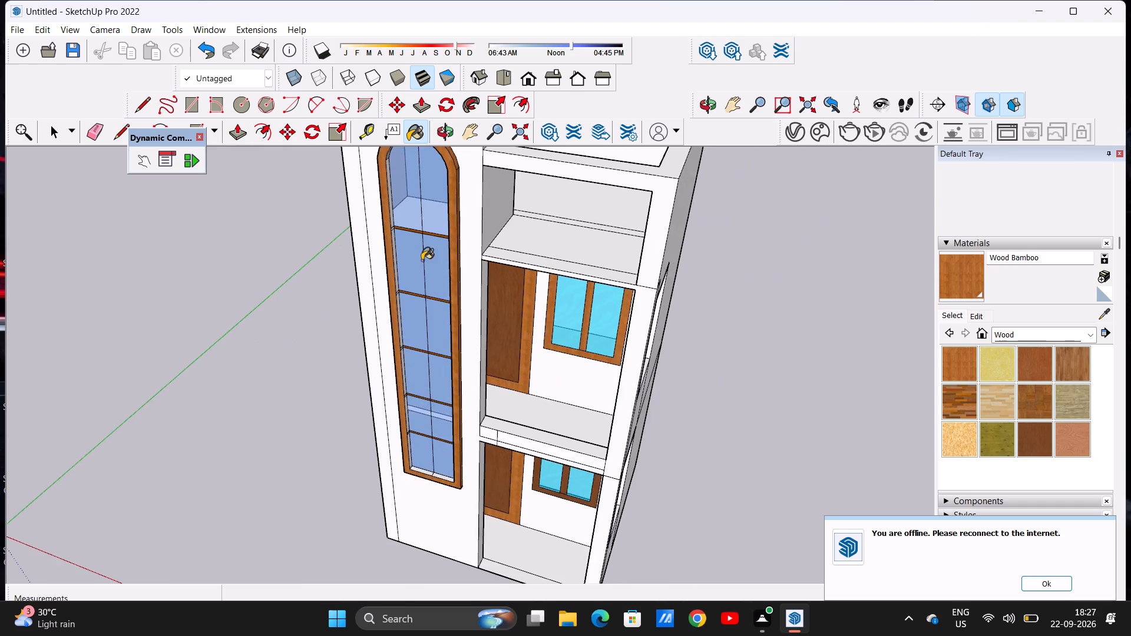
# Paint the arched window's left inner reveal from above the top crossbar down to the lowest crossbar with Wood Bamboo, including the top crossbar's strip.
pyautogui.scroll(6, 422, 260)
pyautogui.scroll(-8, 495, 204)
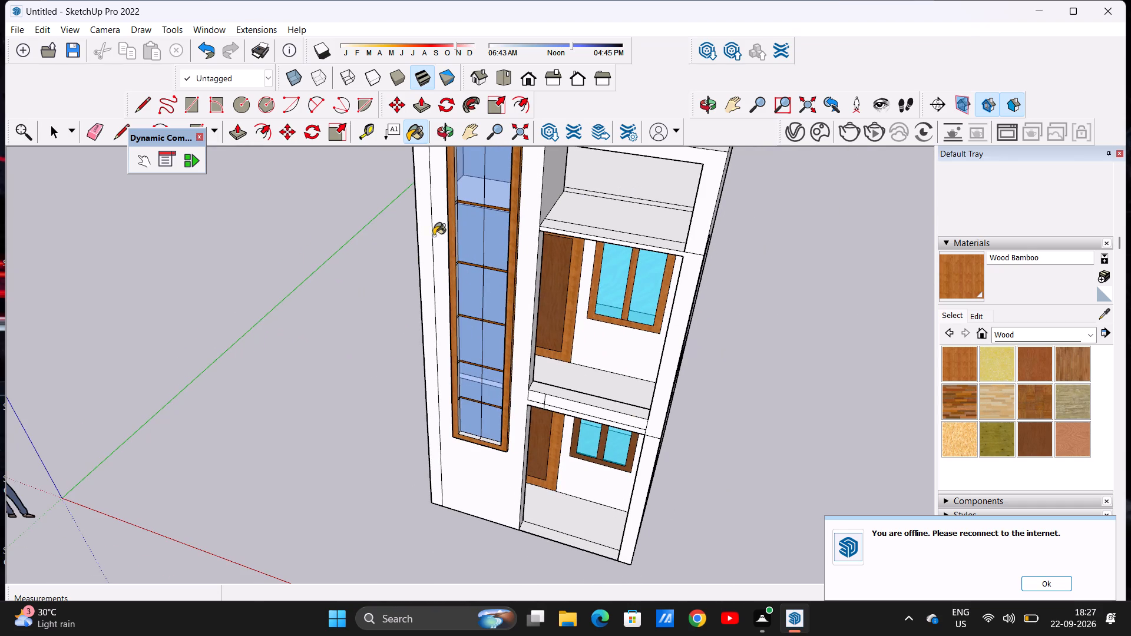
pyautogui.scroll(9, 434, 234)
pyautogui.moveTo(484, 214); pyautogui.dragTo(441, 264, button='middle')
pyautogui.scroll(5, 452, 237)
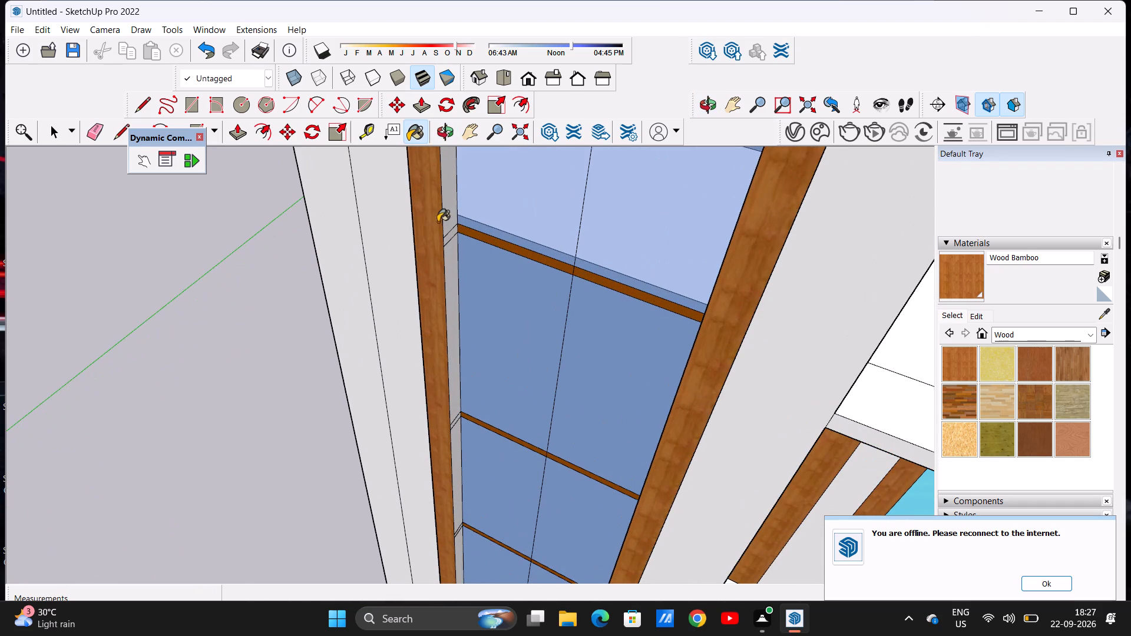
pyautogui.click(447, 215)
pyautogui.click(451, 237)
pyautogui.click(449, 276)
pyautogui.scroll(-3, 484, 270)
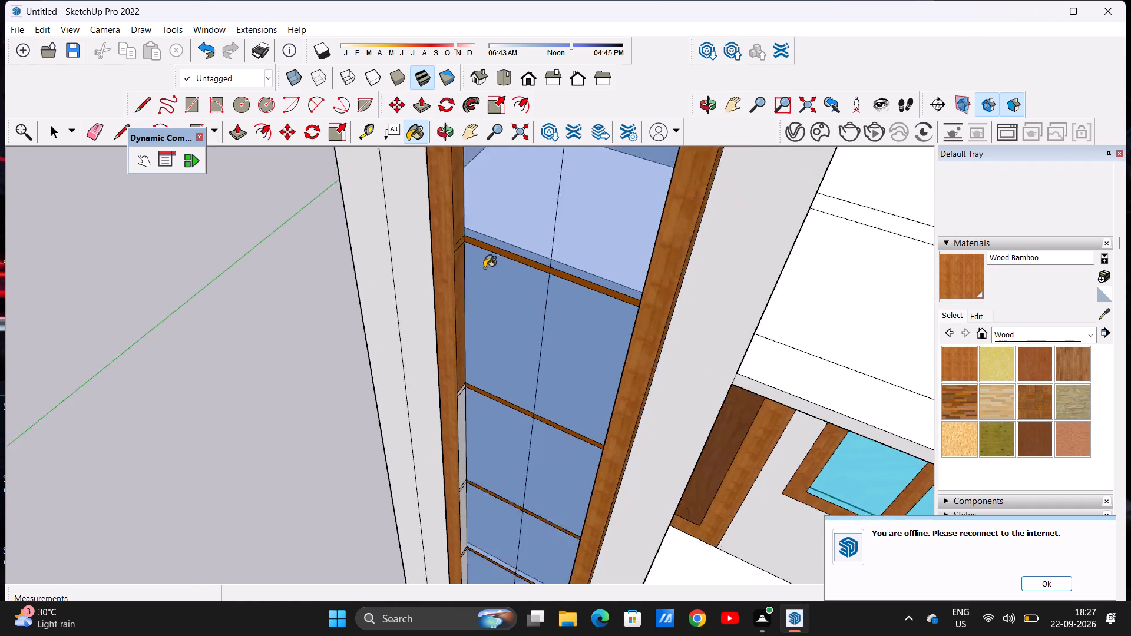
pyautogui.scroll(-10, 484, 268)
pyautogui.scroll(8, 510, 409)
pyautogui.click(439, 312)
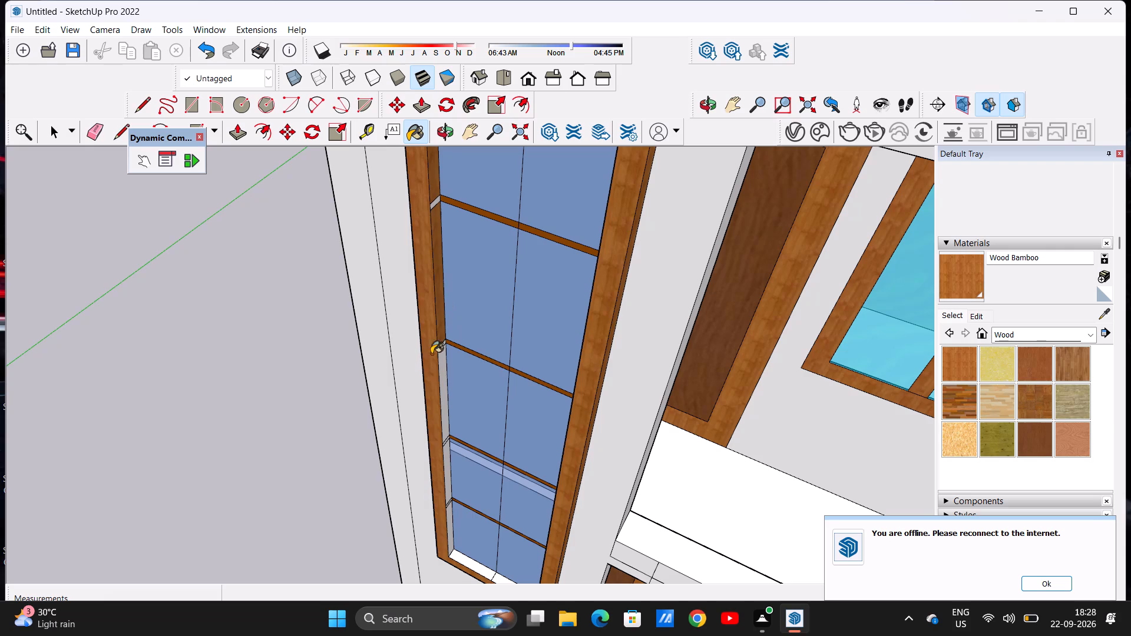
pyautogui.click(442, 390)
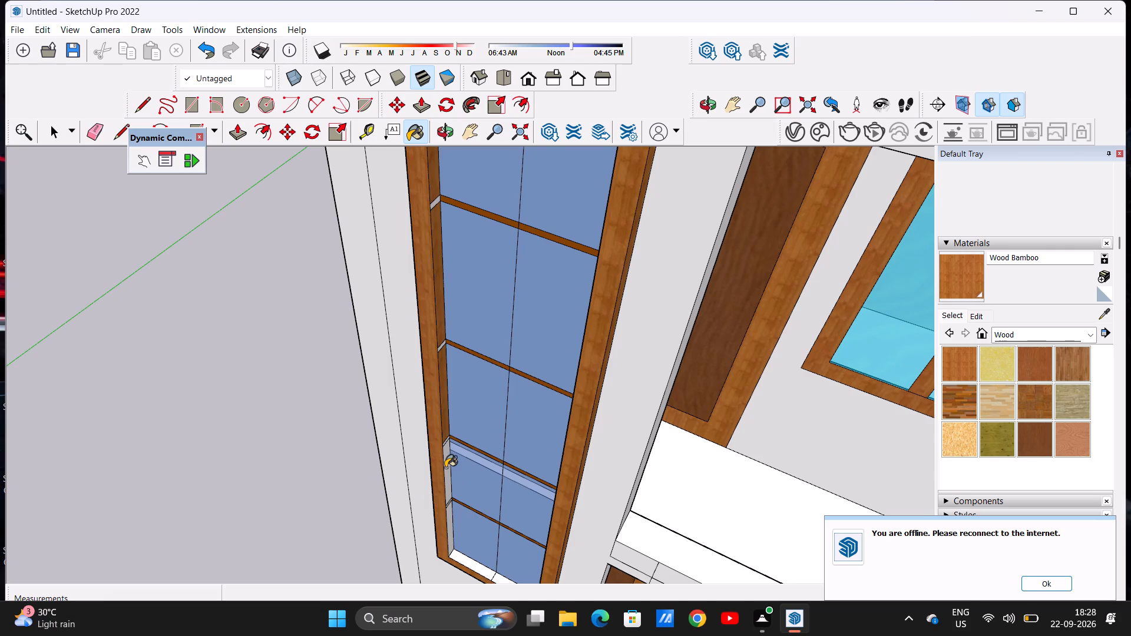
pyautogui.click(448, 466)
# Paint the lowest segment of the arched window's left inner reveal and both halves of its sill with Wood Bamboo.
pyautogui.scroll(-10, 499, 329)
pyautogui.scroll(12, 471, 443)
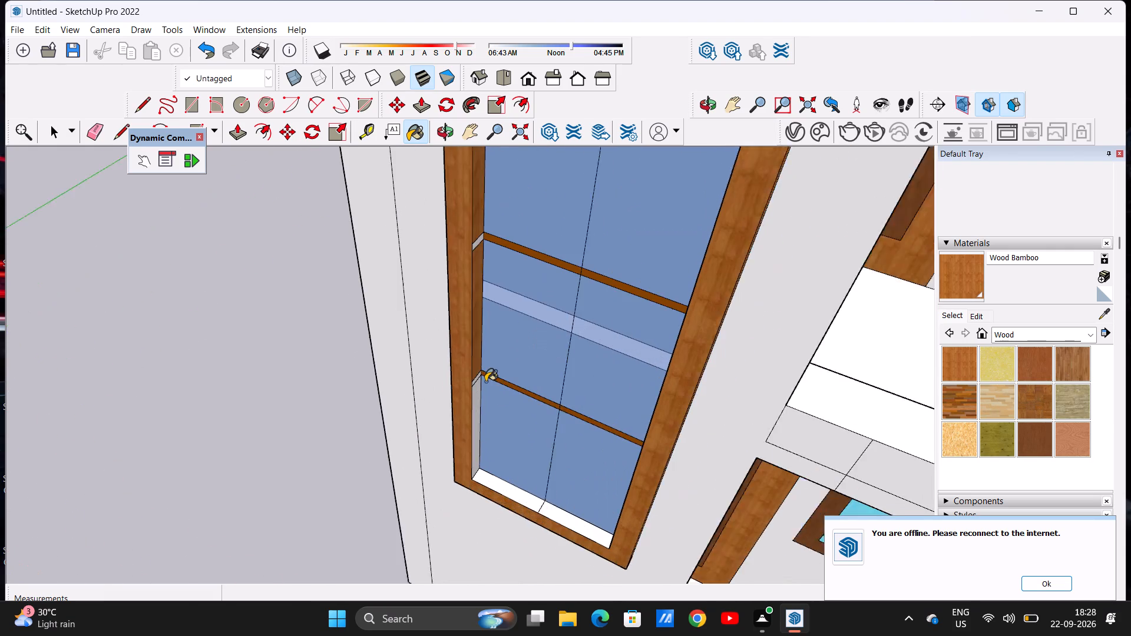
pyautogui.click(470, 423)
pyautogui.click(512, 505)
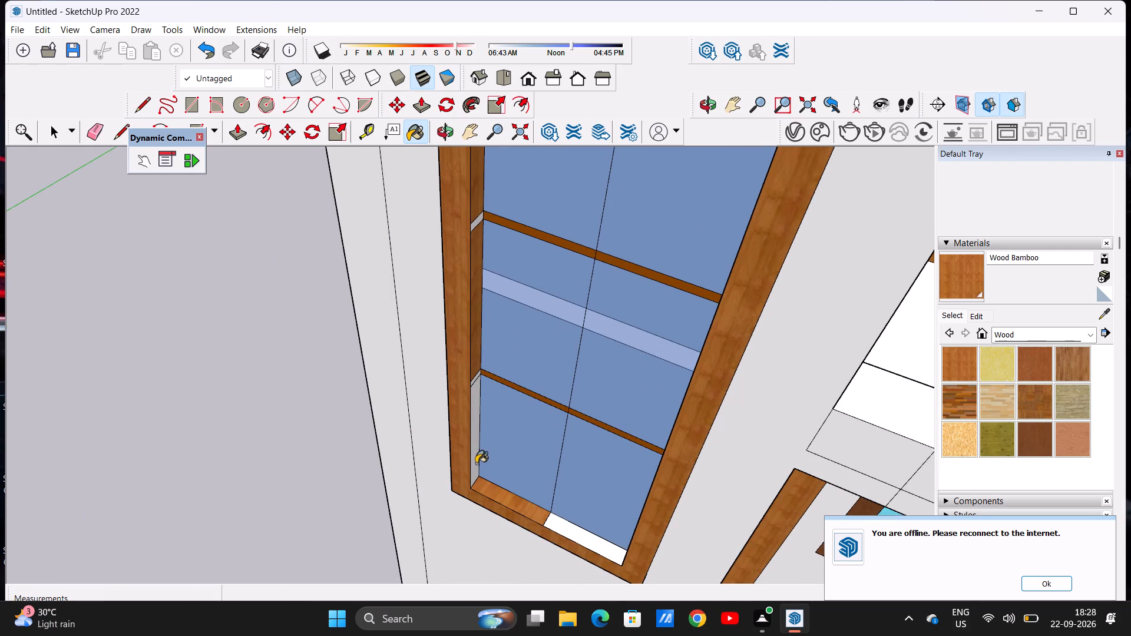
pyautogui.click(474, 443)
pyautogui.scroll(6, 600, 549)
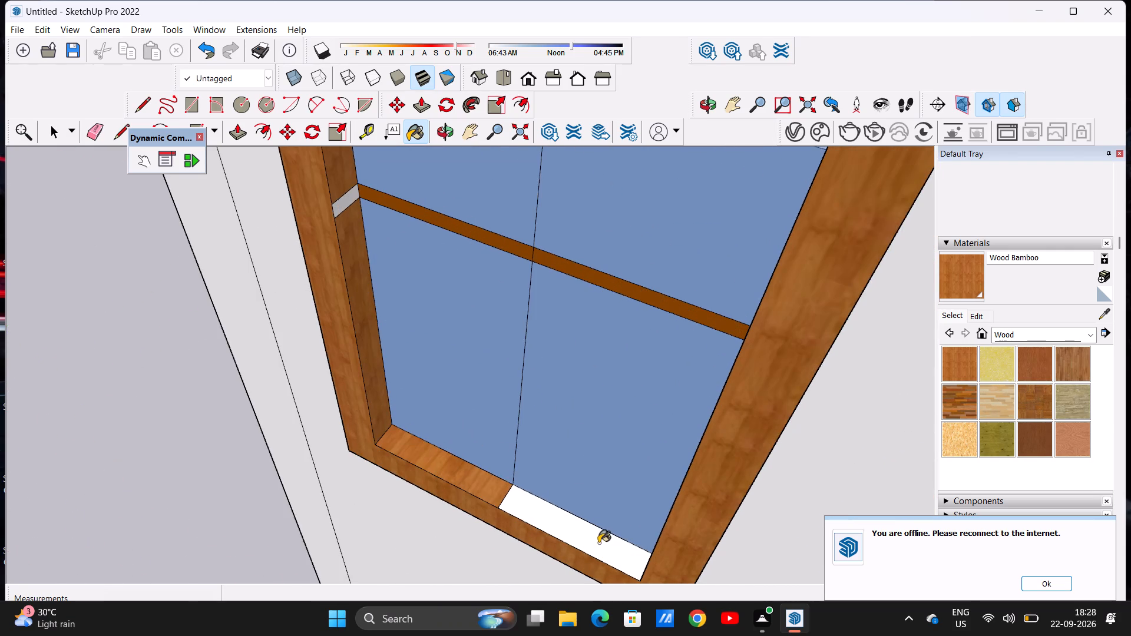
pyautogui.click(598, 543)
pyautogui.scroll(-3, 603, 498)
pyautogui.scroll(1, 603, 498)
pyautogui.scroll(-3, 603, 498)
pyautogui.scroll(1, 595, 486)
pyautogui.scroll(-4, 595, 486)
pyautogui.scroll(11, 492, 332)
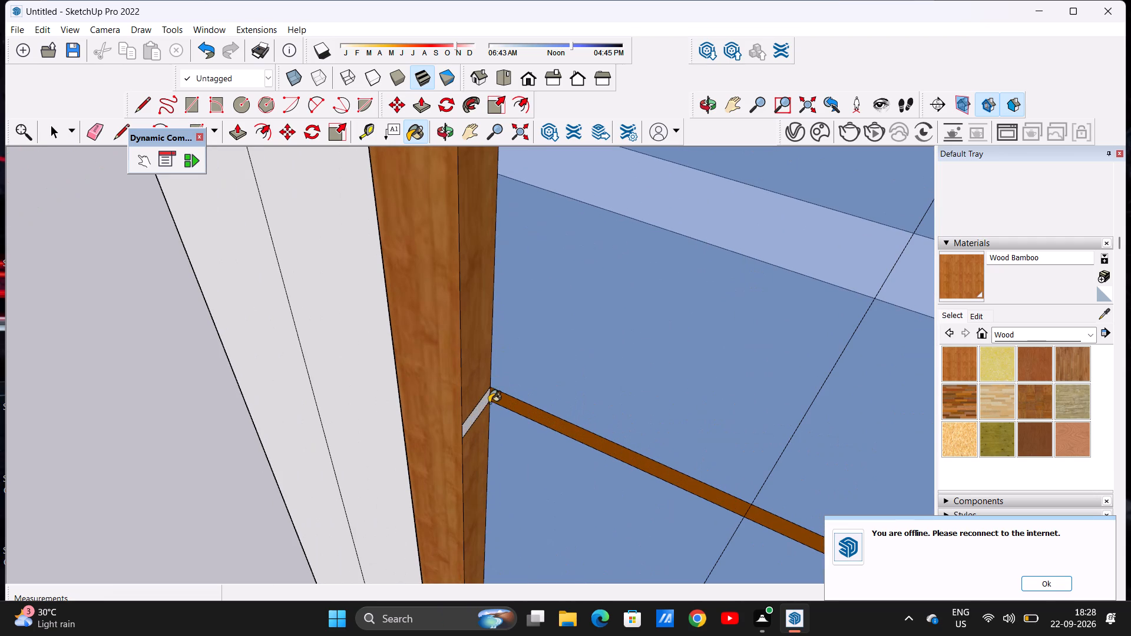
# Paint the small left reveal strips at the arched window's two lowest crossbars with Wood Bamboo.
pyautogui.click(471, 420)
pyautogui.scroll(-18, 474, 414)
pyautogui.scroll(9, 432, 297)
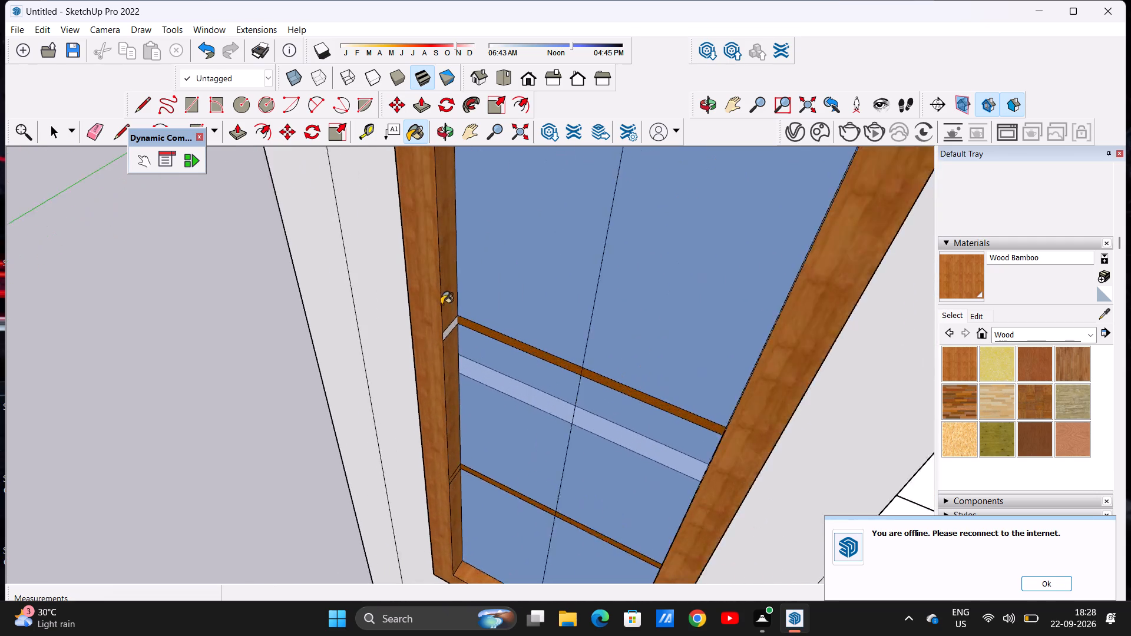
pyautogui.scroll(7, 441, 304)
pyautogui.click(425, 335)
pyautogui.scroll(-4, 428, 337)
pyautogui.scroll(1, 428, 337)
pyautogui.scroll(-2, 428, 337)
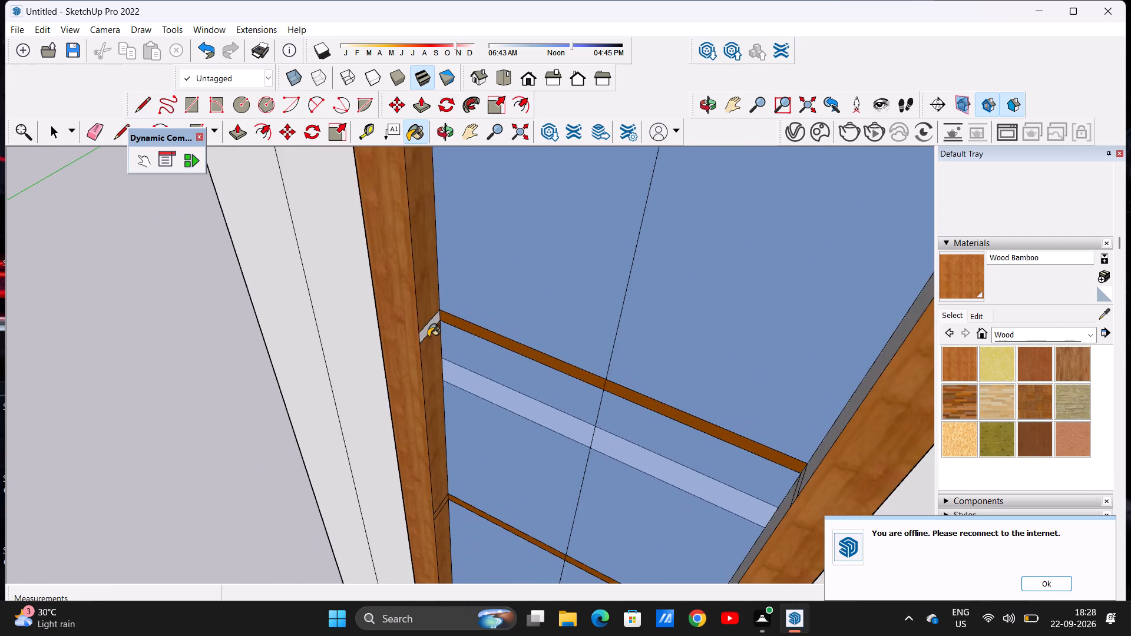
pyautogui.scroll(6, 428, 335)
pyautogui.click(415, 330)
pyautogui.scroll(-10, 425, 346)
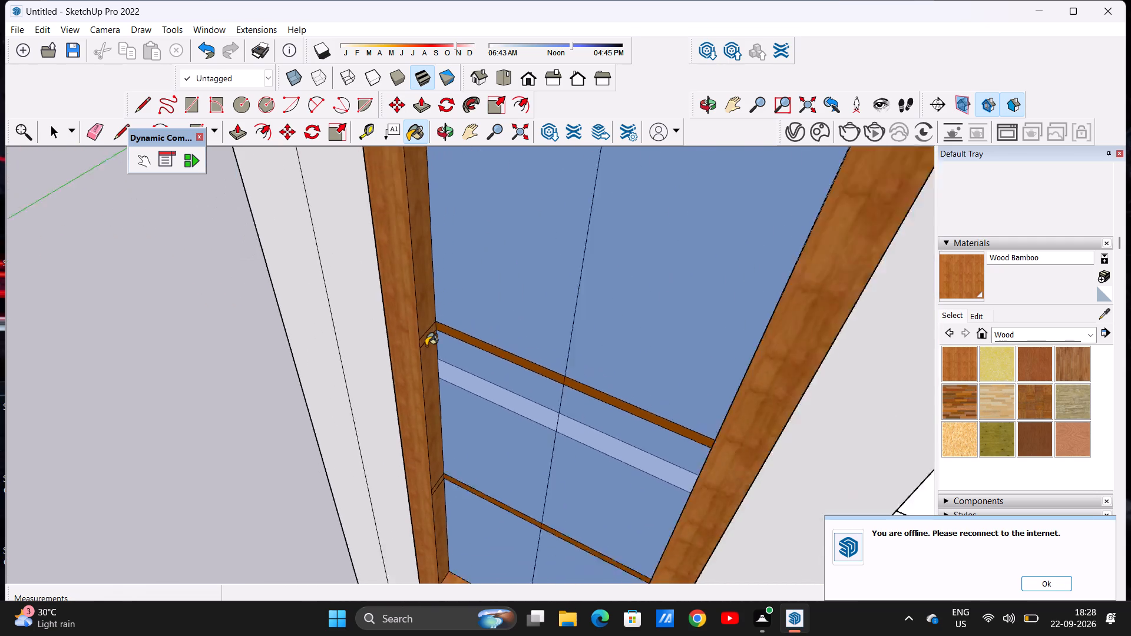
# Paint the small left reveal strips at the arched window's second and third crossbars from the top with Wood Bamboo.
pyautogui.scroll(-11, 426, 346)
pyautogui.scroll(11, 425, 287)
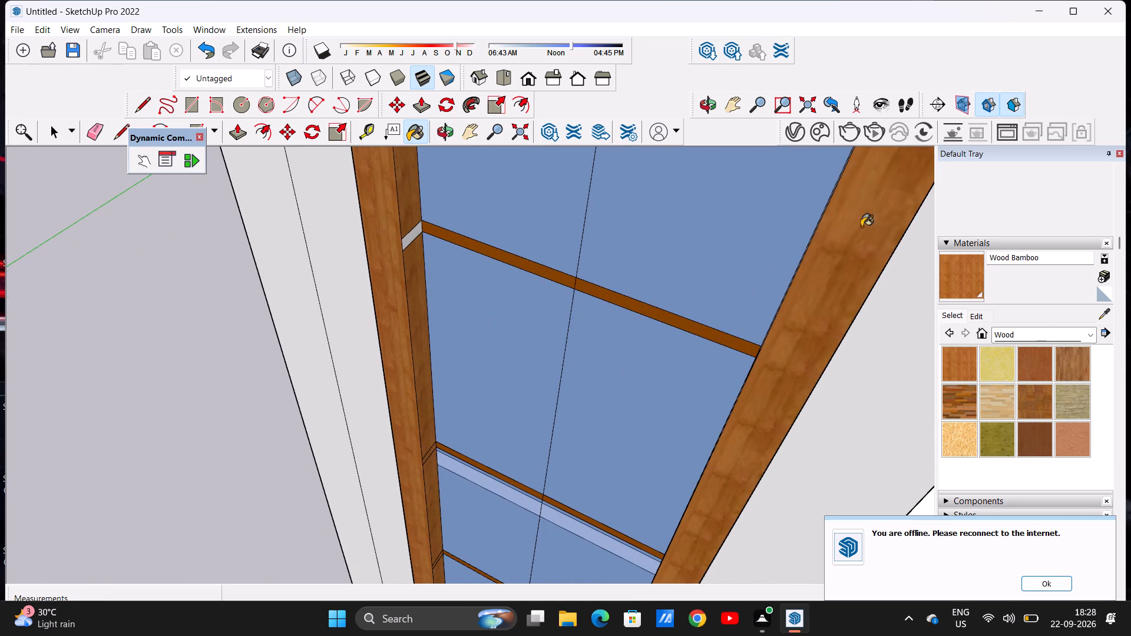
pyautogui.click(409, 244)
pyautogui.scroll(-1, 500, 334)
pyautogui.scroll(9, 405, 250)
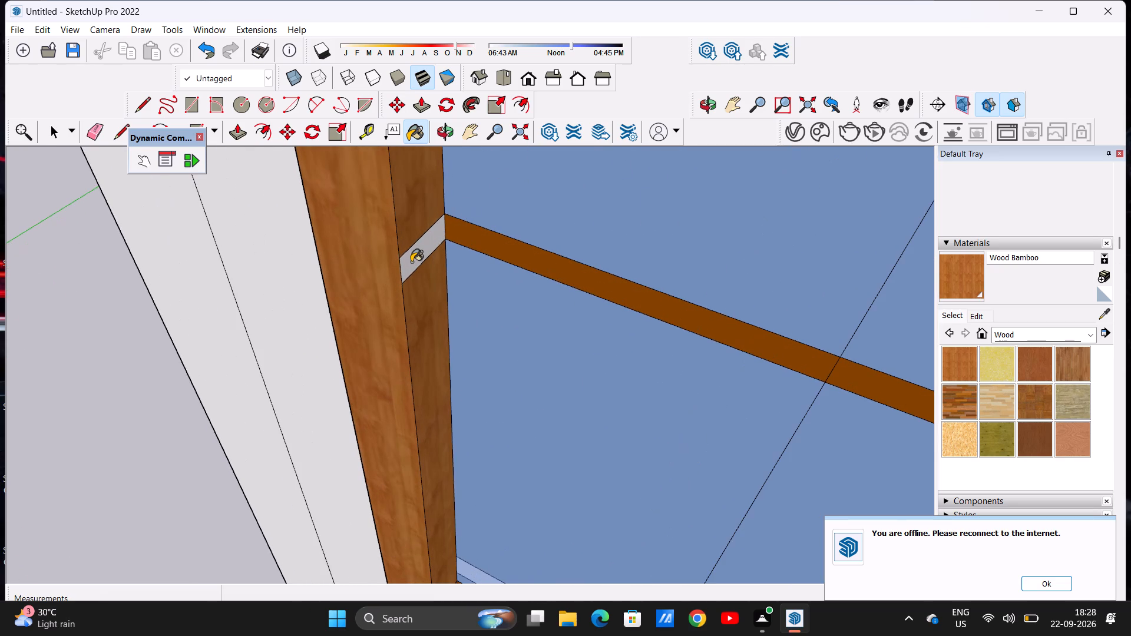
pyautogui.click(411, 263)
pyautogui.scroll(-20, 438, 316)
pyautogui.scroll(-2, 438, 316)
pyautogui.scroll(8, 435, 198)
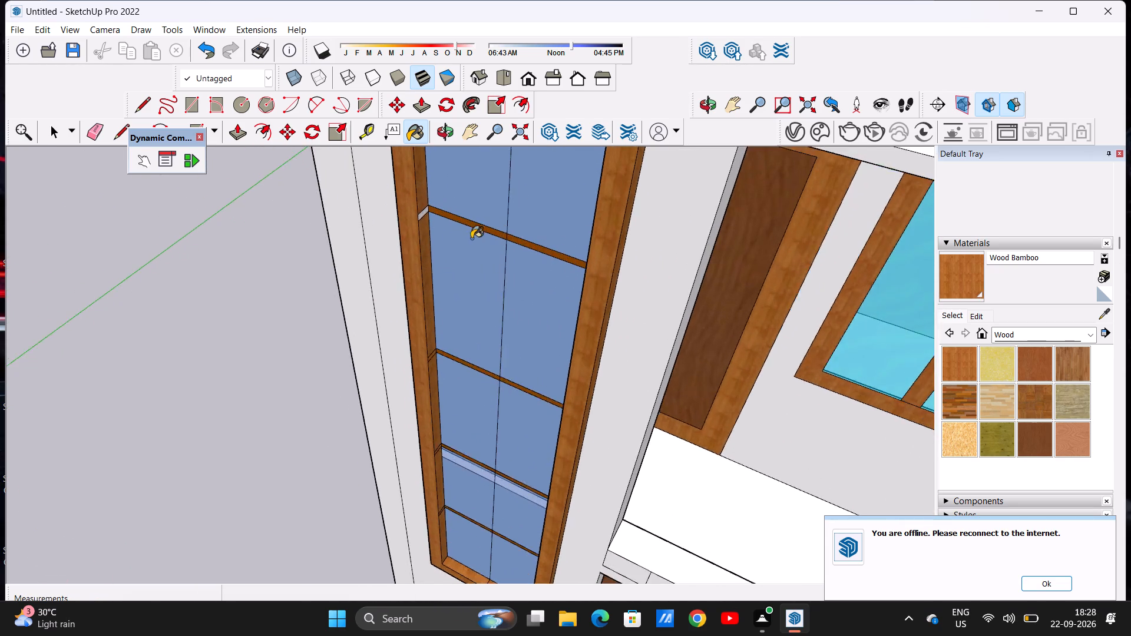
pyautogui.scroll(4, 471, 238)
pyautogui.click(382, 196)
pyautogui.scroll(-3, 439, 236)
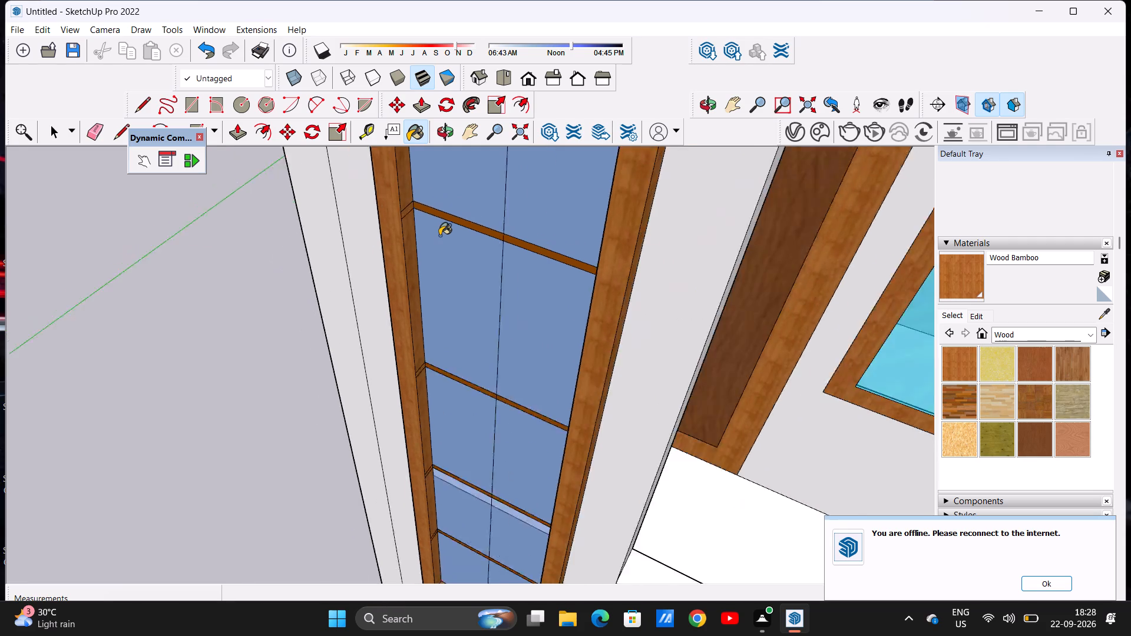
# Paint the right inner reveal between the arched window's second and third crossbars, plus the second crossbar's end strip, with Wood Bamboo.
pyautogui.scroll(-11, 439, 236)
pyautogui.moveTo(414, 263); pyautogui.dragTo(843, 239, button='middle')
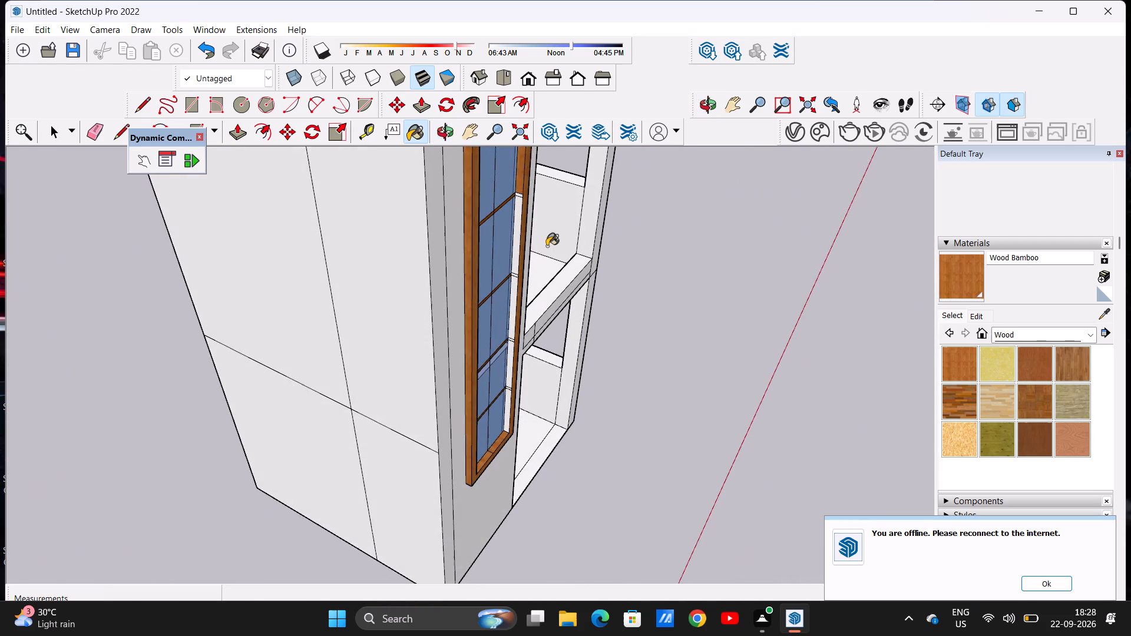
pyautogui.scroll(5, 542, 240)
pyautogui.click(513, 223)
pyautogui.scroll(5, 506, 170)
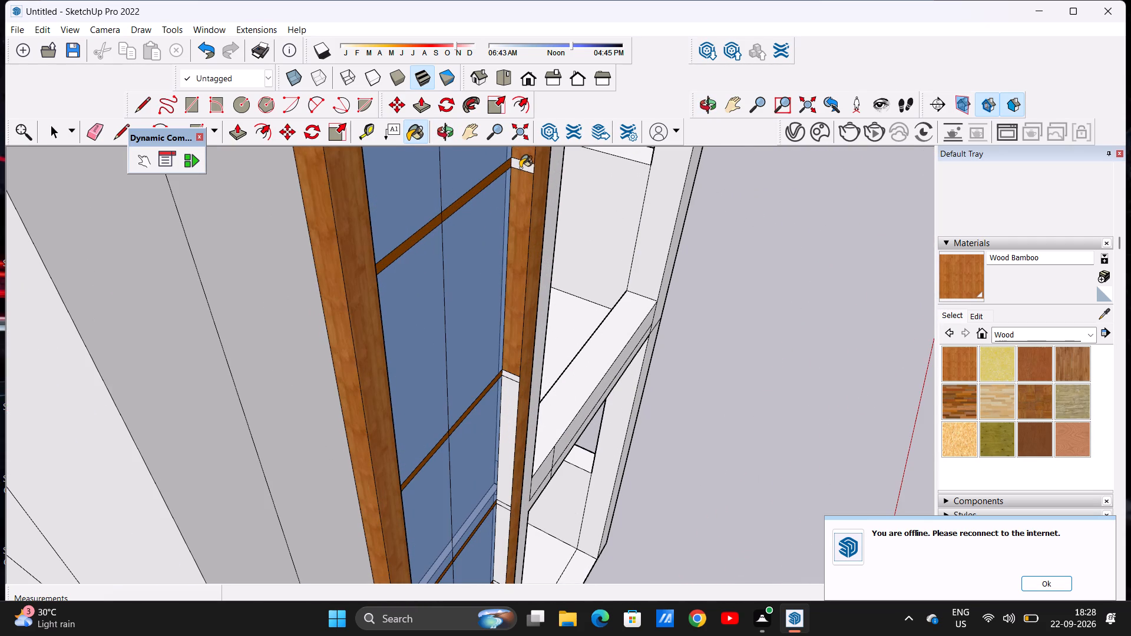
pyautogui.click(520, 168)
pyautogui.scroll(-15, 541, 230)
pyautogui.scroll(11, 549, 367)
pyautogui.scroll(-5, 479, 231)
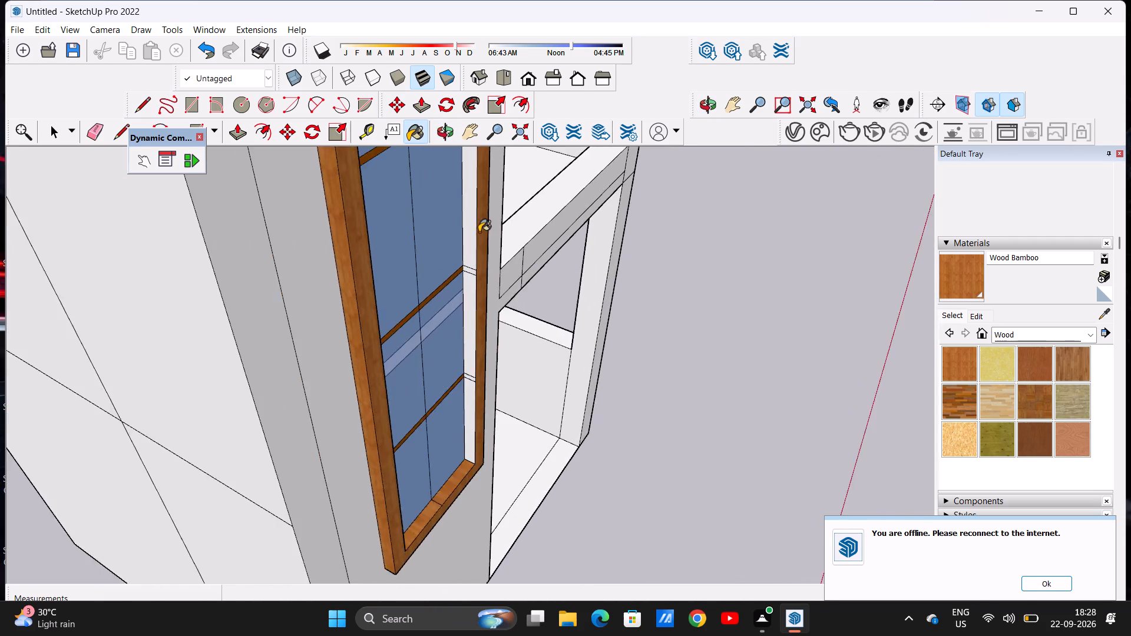
# Paint the remaining lower segments of the arched window's right inner reveal, between the crossbars and down to the sill, with Wood Bamboo.
pyautogui.scroll(-7, 479, 232)
pyautogui.scroll(11, 473, 171)
pyautogui.click(474, 185)
pyautogui.click(478, 260)
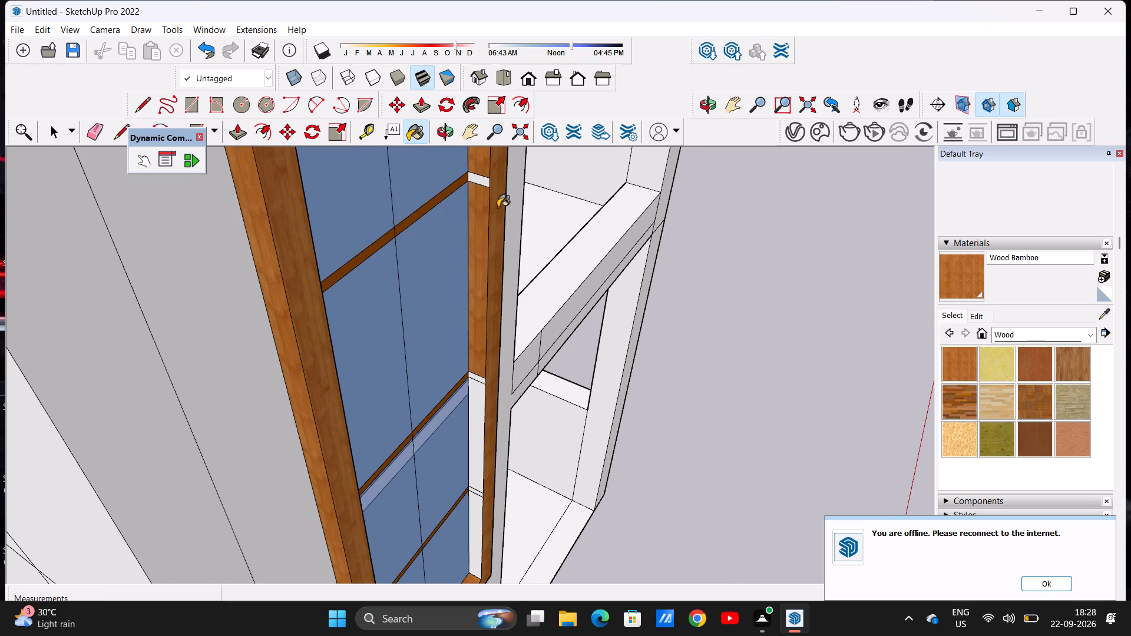
pyautogui.click(476, 182)
pyautogui.scroll(-14, 470, 221)
pyautogui.scroll(9, 451, 320)
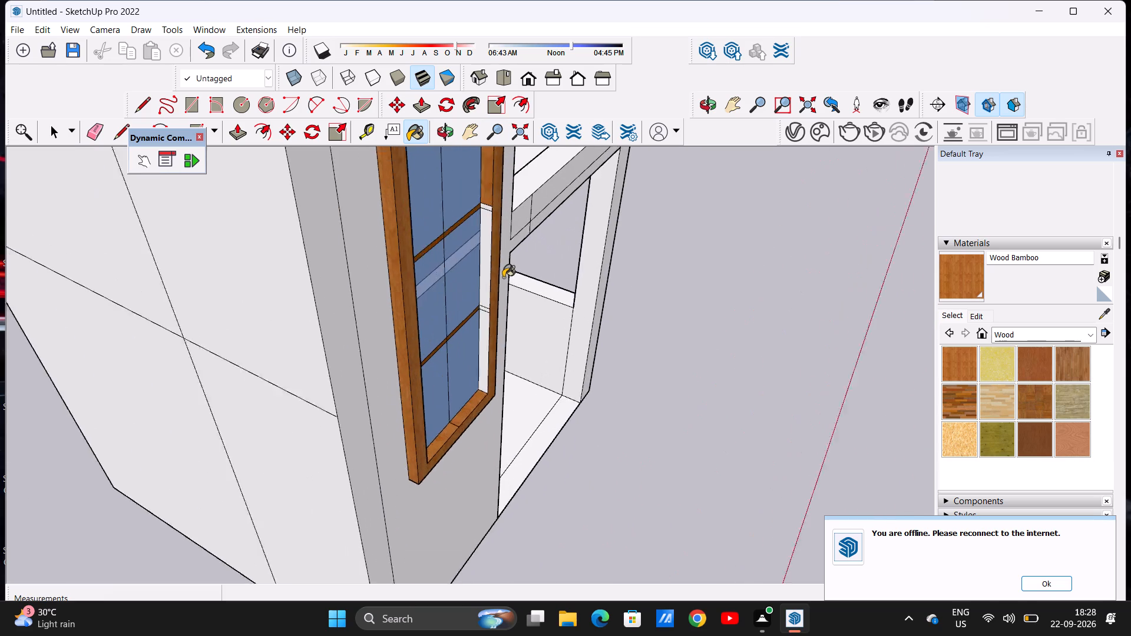
pyautogui.scroll(2, 503, 277)
pyautogui.click(472, 259)
pyautogui.click(472, 360)
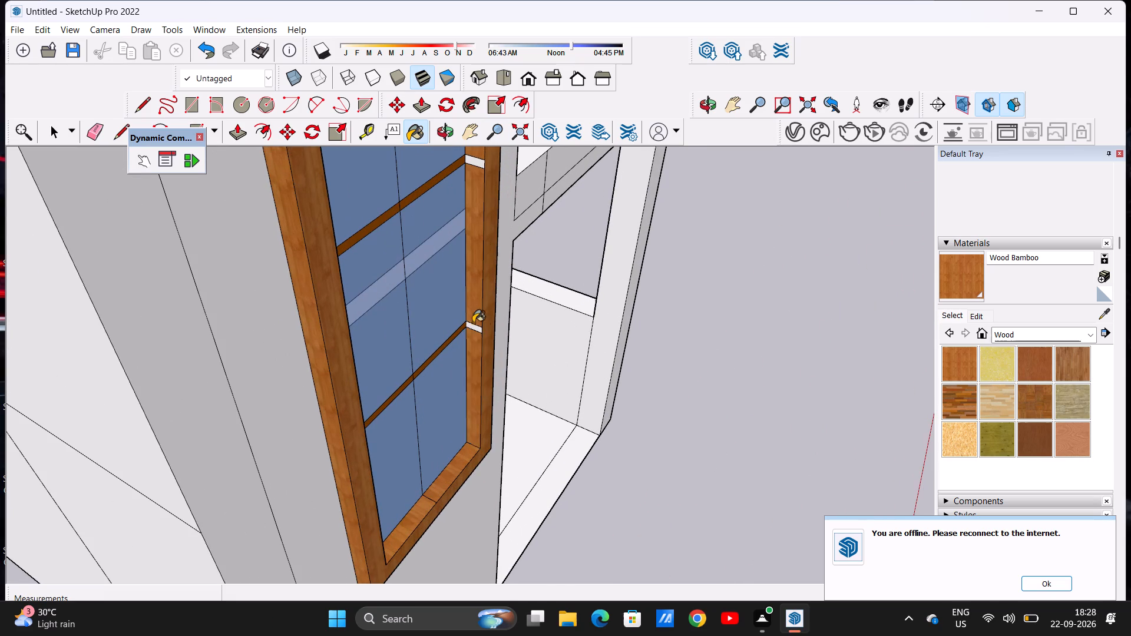
# Paint the small right reveal strips at the arched window's two lowest crossbars with Wood Bamboo.
pyautogui.scroll(6, 472, 319)
pyautogui.click(472, 339)
pyautogui.scroll(-7, 468, 333)
pyautogui.scroll(5, 474, 334)
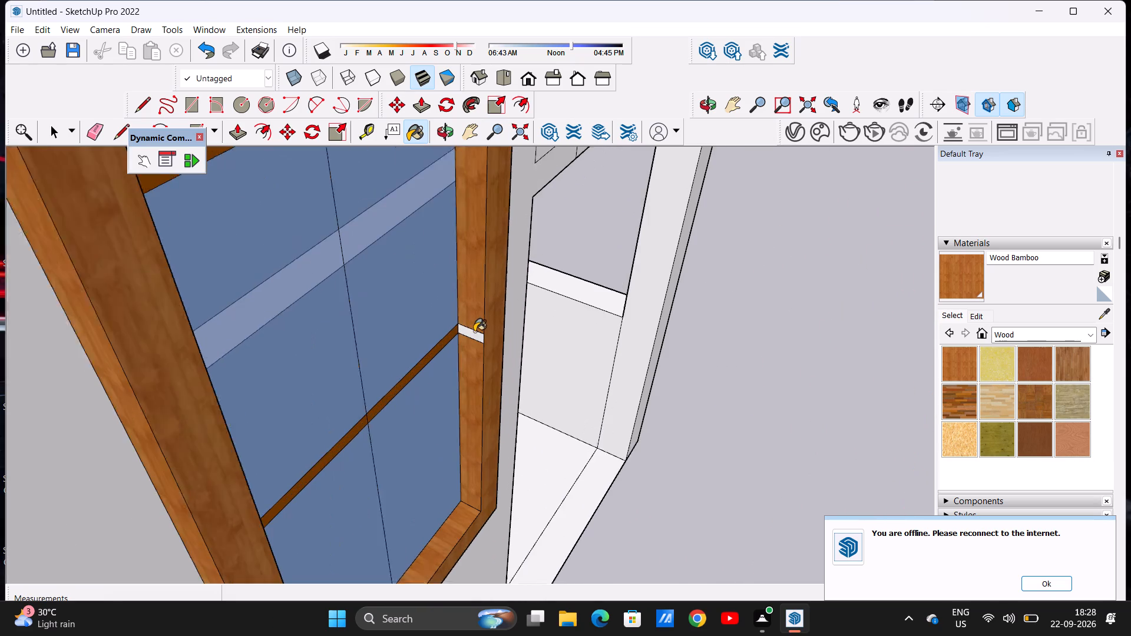
pyautogui.scroll(1, 474, 332)
pyautogui.click(474, 336)
pyautogui.scroll(-14, 432, 367)
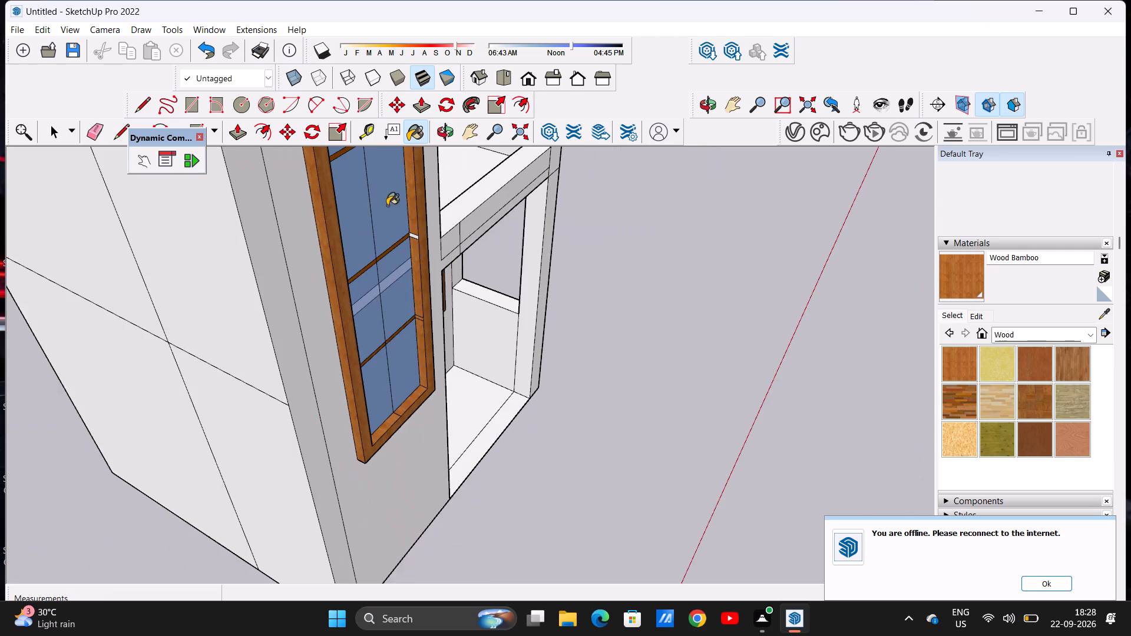
pyautogui.scroll(12, 393, 206)
pyautogui.click(437, 295)
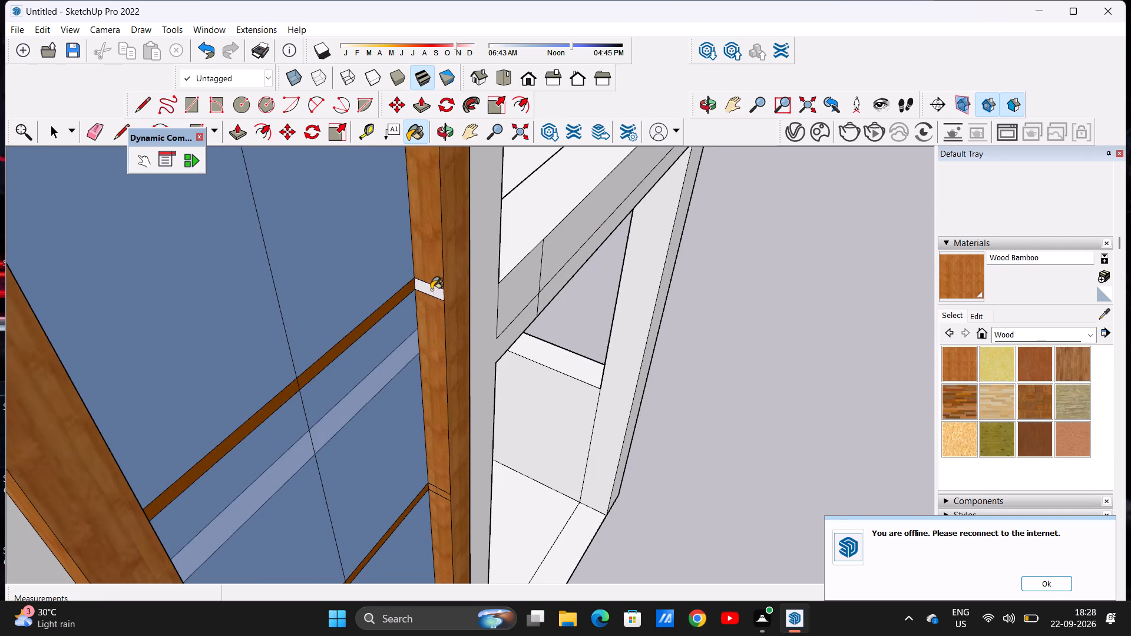
pyautogui.scroll(-20, 414, 276)
pyautogui.scroll(-10, 414, 276)
pyautogui.scroll(1, 406, 276)
pyautogui.scroll(-6, 406, 277)
pyautogui.scroll(3, 416, 181)
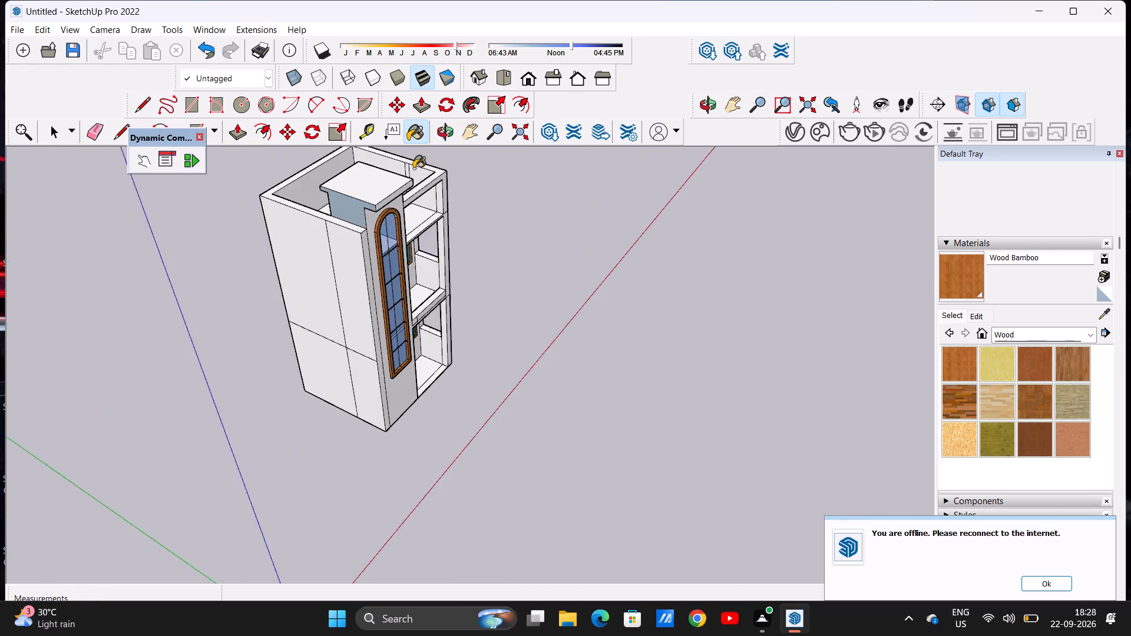
# Paint the remaining small right reveal strips at the arched window's upper crossbars with Wood Bamboo.
pyautogui.scroll(12, 414, 168)
pyautogui.moveTo(478, 266); pyautogui.dragTo(304, 290, button='middle')
pyautogui.scroll(1, 320, 214)
pyautogui.moveTo(322, 215); pyautogui.dragTo(554, 236, button='middle')
pyautogui.scroll(6, 507, 247)
pyautogui.scroll(1, 348, 251)
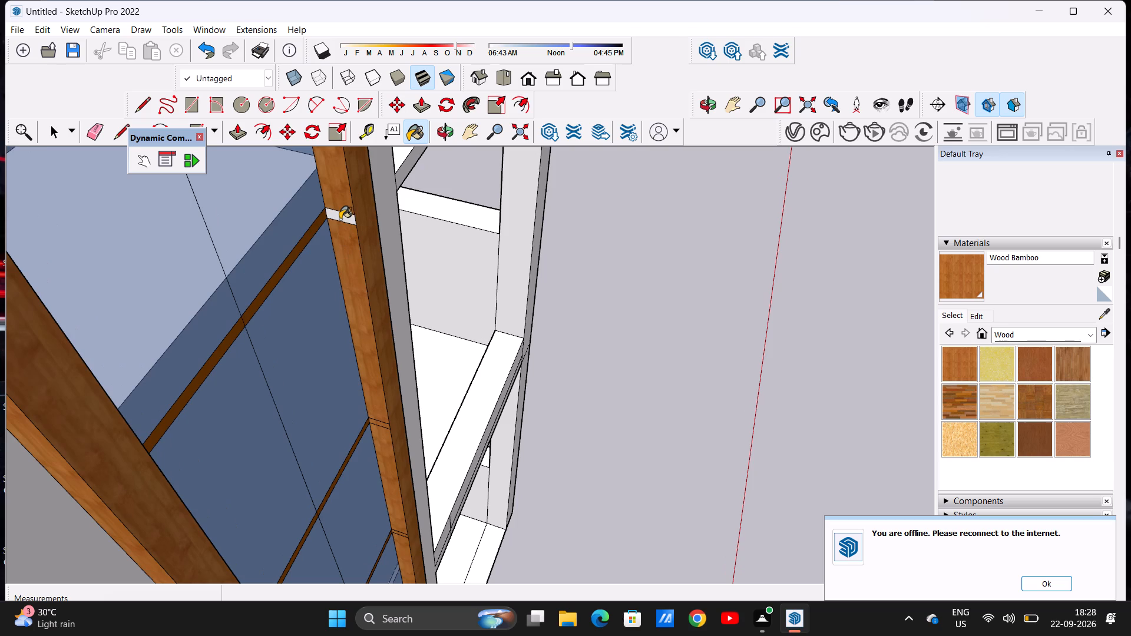
pyautogui.click(340, 221)
pyautogui.scroll(-7, 308, 313)
pyautogui.scroll(10, 310, 245)
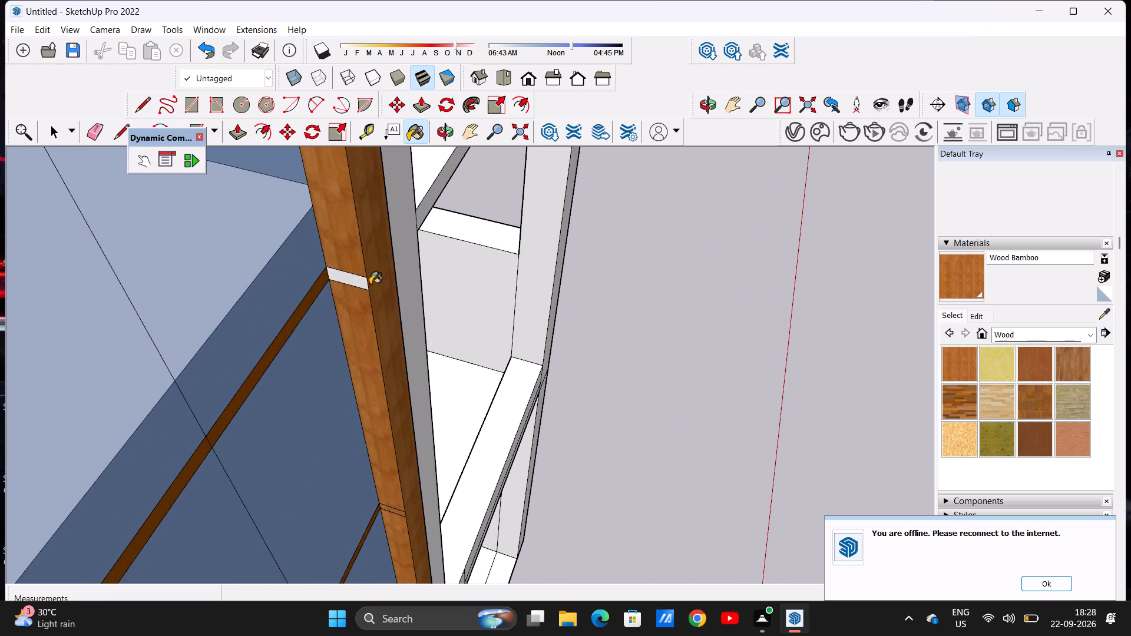
pyautogui.click(352, 284)
pyautogui.scroll(-5, 349, 283)
pyautogui.scroll(1, 349, 283)
pyautogui.scroll(-20, 349, 283)
pyautogui.scroll(12, 330, 237)
pyautogui.moveTo(348, 263); pyautogui.dragTo(350, 199, button='middle')
pyautogui.scroll(1, 349, 253)
pyautogui.scroll(6, 353, 197)
pyautogui.click(352, 198)
pyautogui.scroll(-5, 318, 244)
pyautogui.scroll(1, 318, 244)
pyautogui.scroll(-15, 316, 246)
pyautogui.moveTo(358, 318); pyautogui.dragTo(237, 250, button='middle')
pyautogui.scroll(-6, 384, 249)
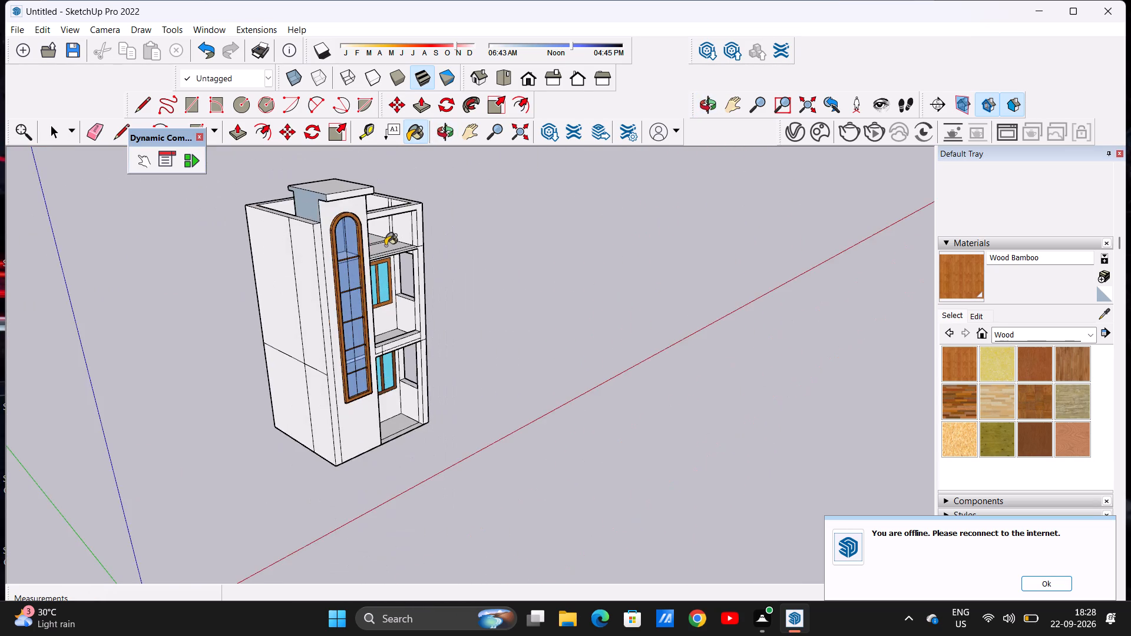
# Examine the painted arched window, balconies, doors and windows of the front facade from several angles.
pyautogui.moveTo(535, 283); pyautogui.dragTo(303, 322, button='middle')
pyautogui.scroll(4, 401, 274)
pyautogui.press('space')
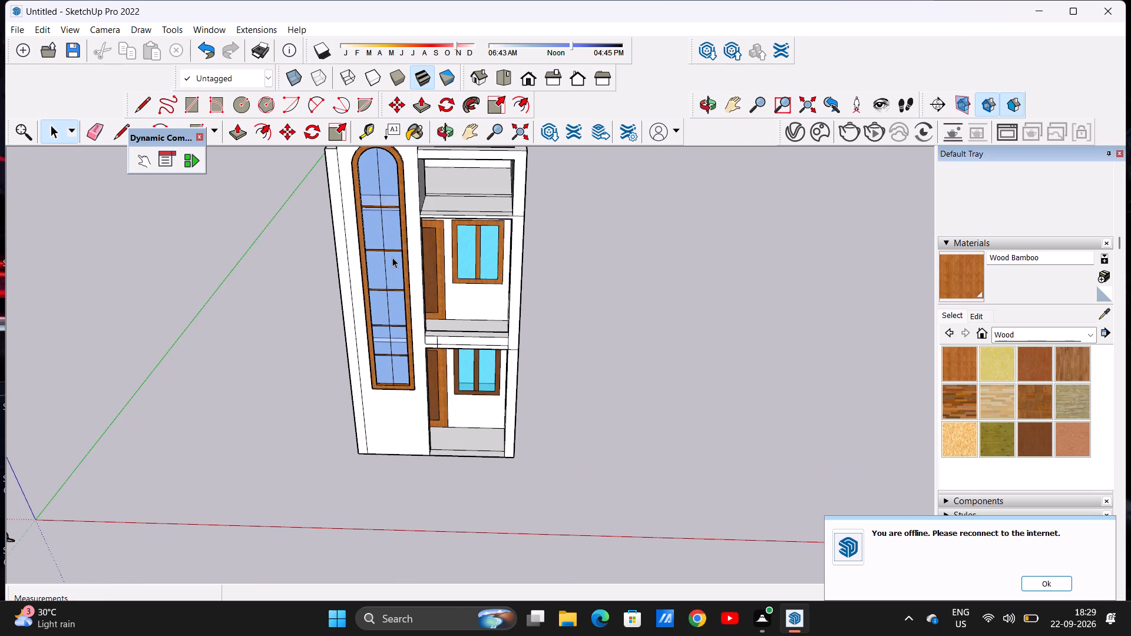
pyautogui.scroll(-9, 392, 260)
pyautogui.scroll(11, 402, 207)
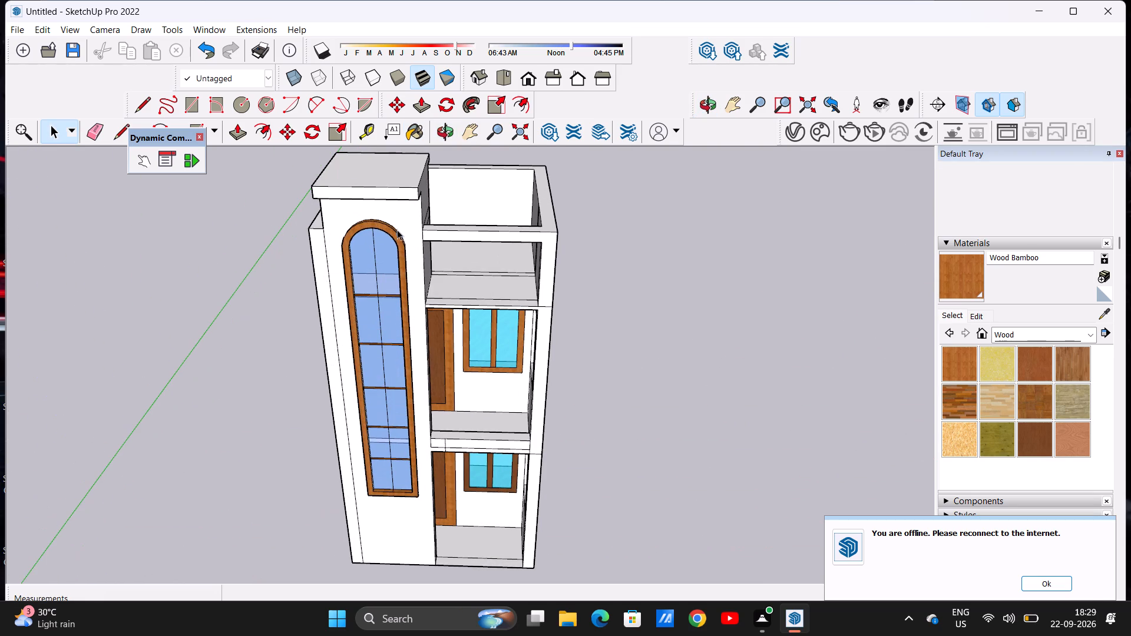
pyautogui.scroll(-5, 391, 276)
pyautogui.moveTo(461, 369); pyautogui.dragTo(355, 253, button='middle')
pyautogui.scroll(7, 409, 286)
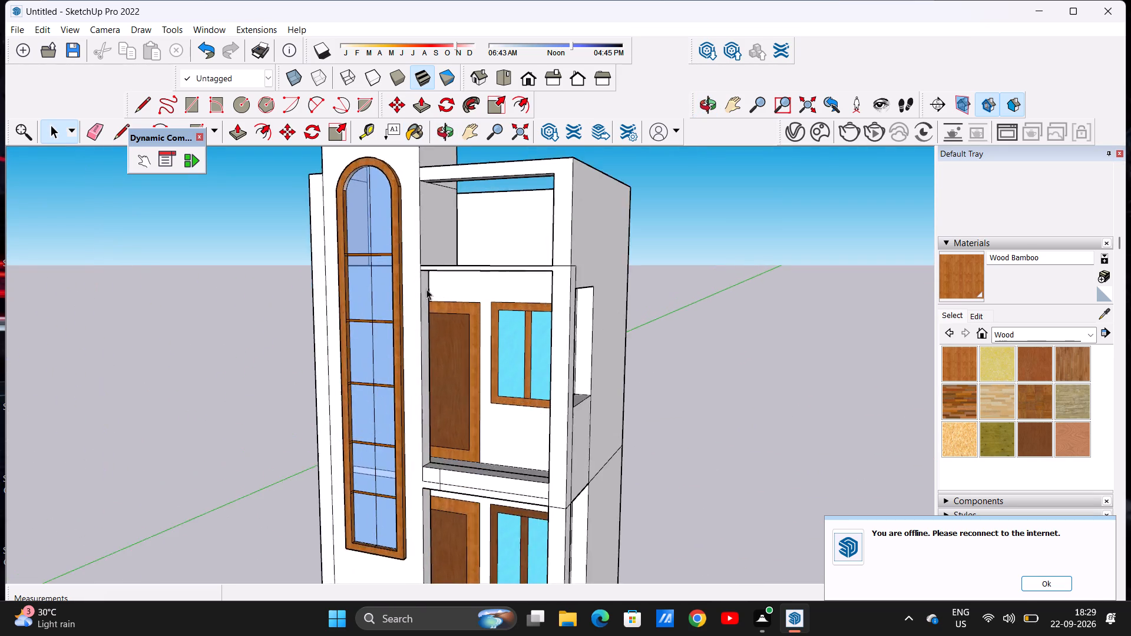
pyautogui.scroll(-5, 430, 286)
pyautogui.moveTo(430, 286); pyautogui.dragTo(461, 405, button='middle')
pyautogui.scroll(5, 436, 284)
pyautogui.moveTo(485, 348); pyautogui.dragTo(491, 265, button='middle')
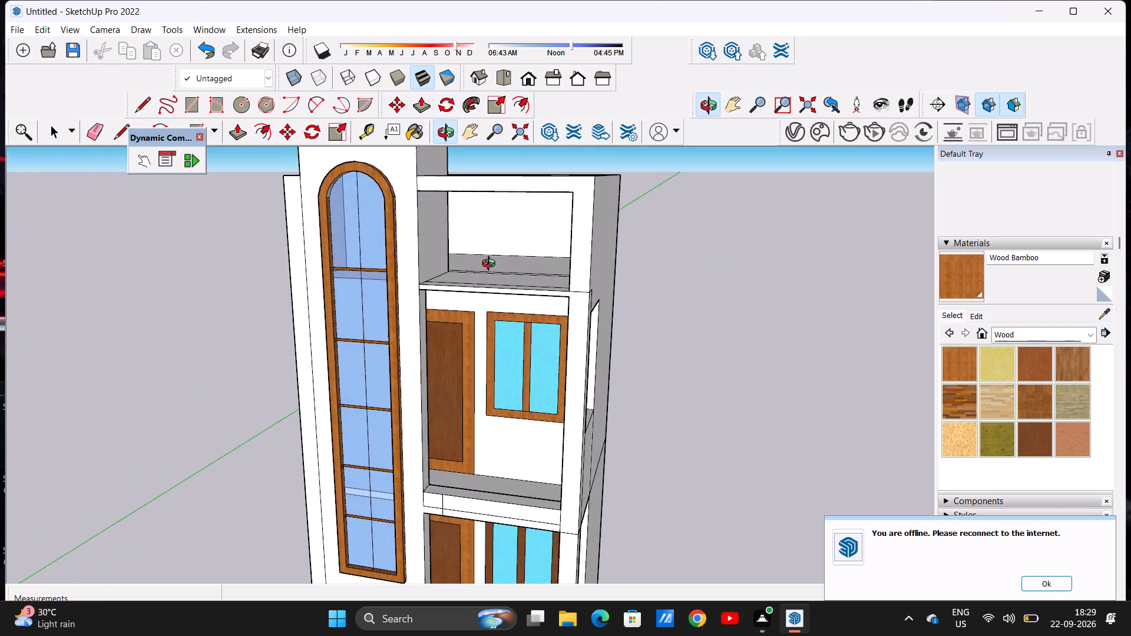
pyautogui.moveTo(491, 265); pyautogui.dragTo(561, 363, button='middle')
pyautogui.scroll(9, 483, 322)
pyautogui.moveTo(475, 337); pyautogui.dragTo(488, 297, button='middle')
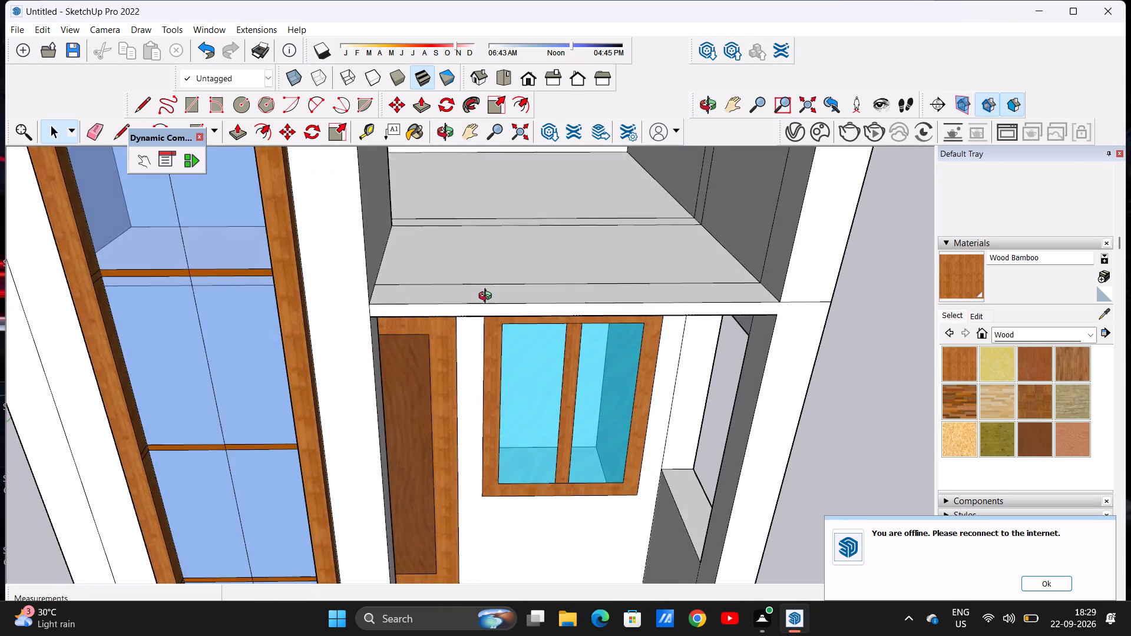
pyautogui.moveTo(488, 297); pyautogui.dragTo(488, 294, button='middle')
pyautogui.scroll(-10, 488, 294)
pyautogui.scroll(2, 496, 266)
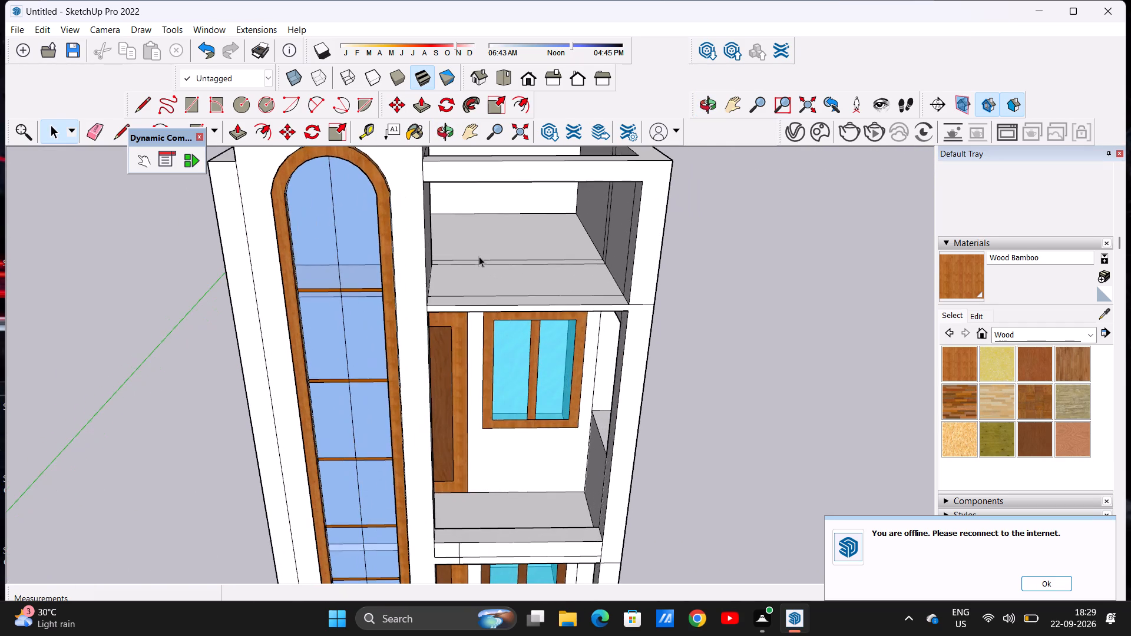
pyautogui.scroll(-7, 479, 256)
pyautogui.moveTo(486, 381); pyautogui.dragTo(489, 346, button='middle')
pyautogui.scroll(-4, 487, 341)
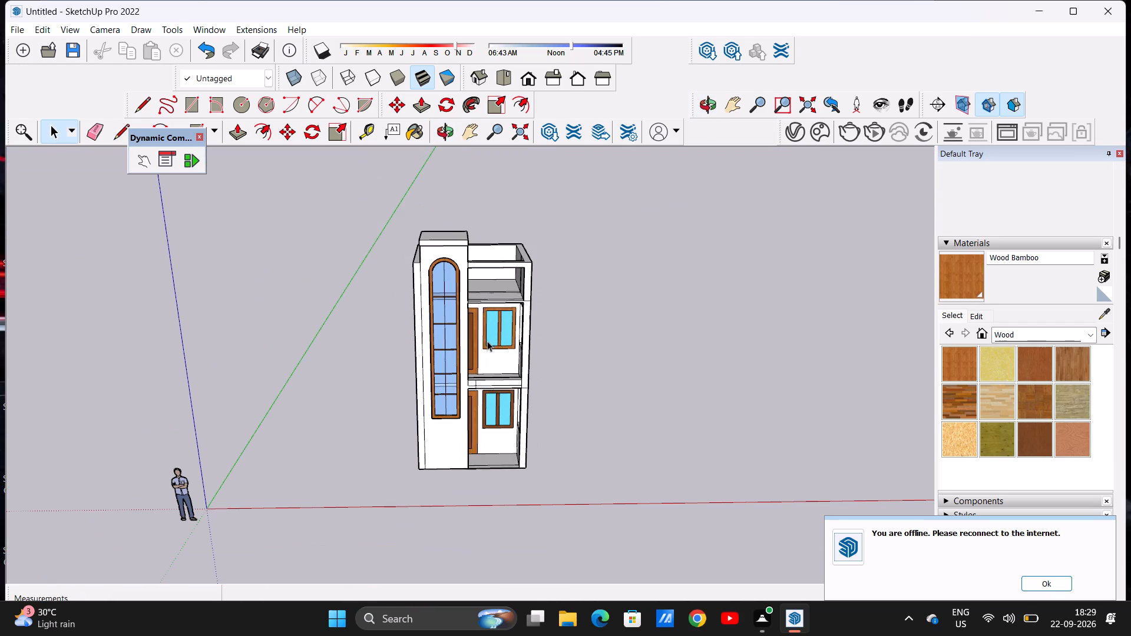
pyautogui.scroll(-1, 487, 341)
pyautogui.moveTo(499, 291); pyautogui.dragTo(492, 397, button='middle')
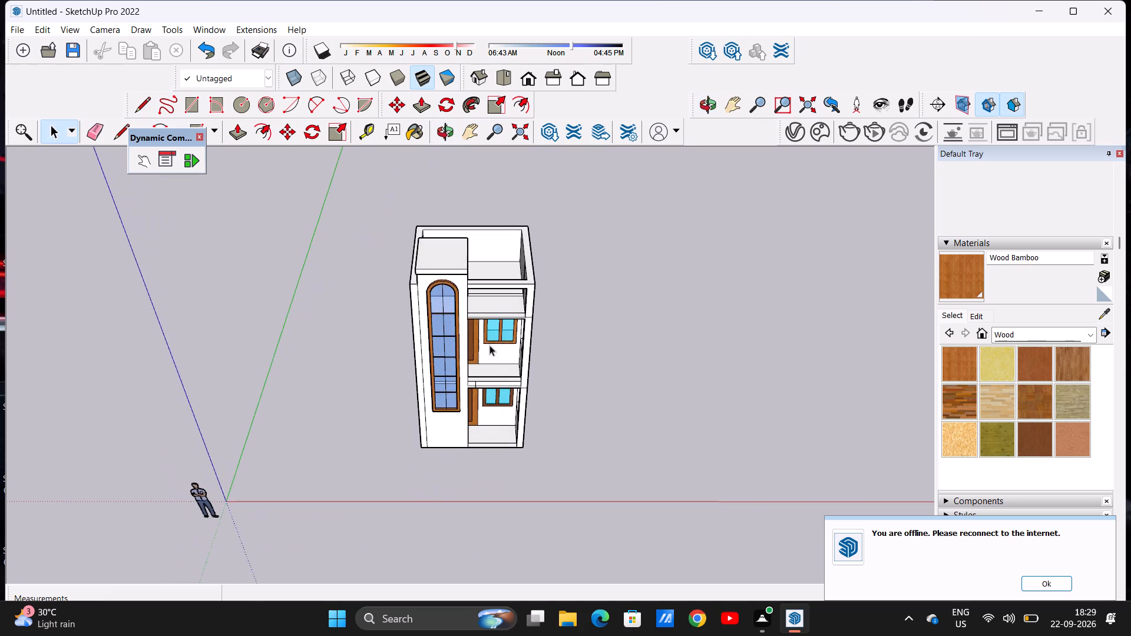
pyautogui.scroll(11, 499, 319)
pyautogui.moveTo(461, 315); pyautogui.dragTo(458, 358, button='middle')
pyautogui.scroll(3, 436, 342)
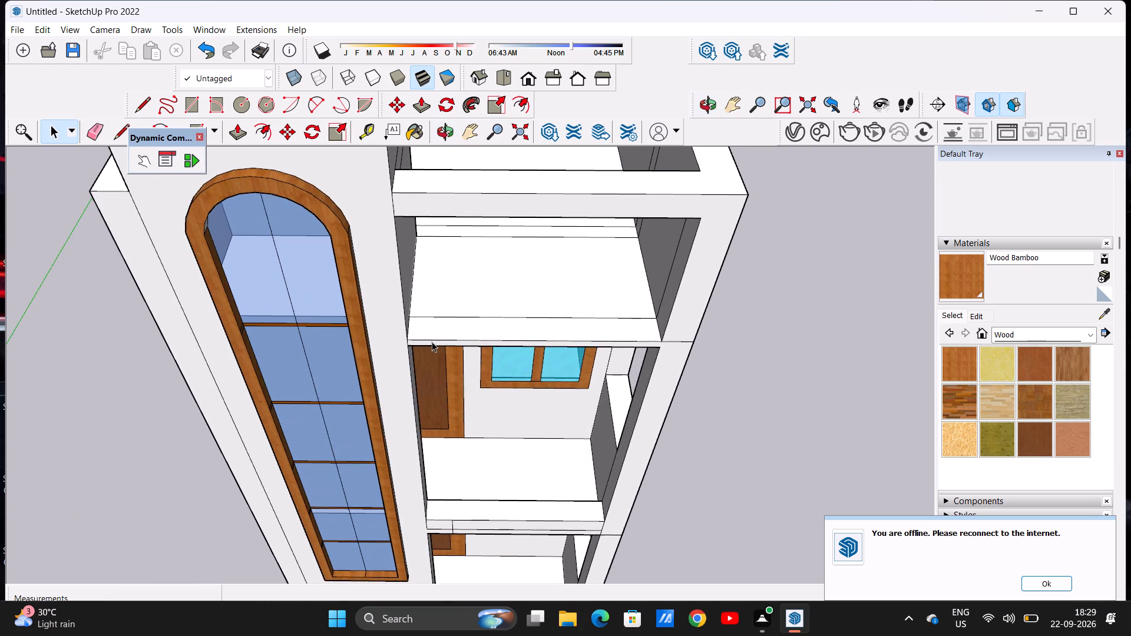
pyautogui.scroll(-7, 426, 329)
pyautogui.moveTo(525, 396); pyautogui.dragTo(516, 312, button='middle')
pyautogui.scroll(-5, 452, 363)
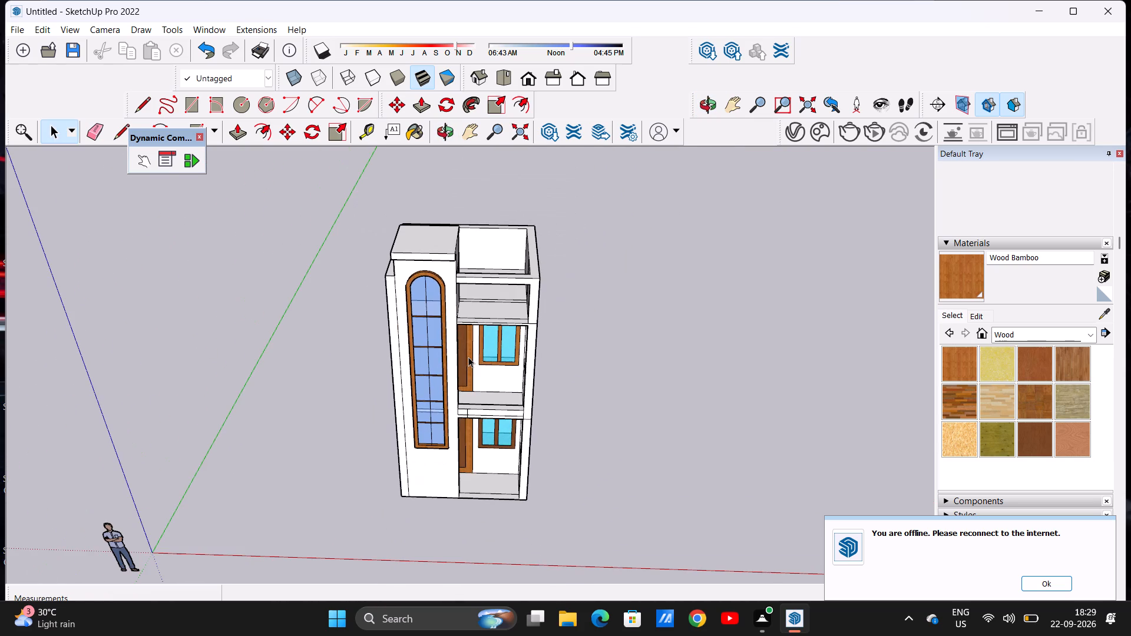
pyautogui.scroll(-1, 520, 371)
pyautogui.moveTo(517, 385); pyautogui.dragTo(521, 312, button='middle')
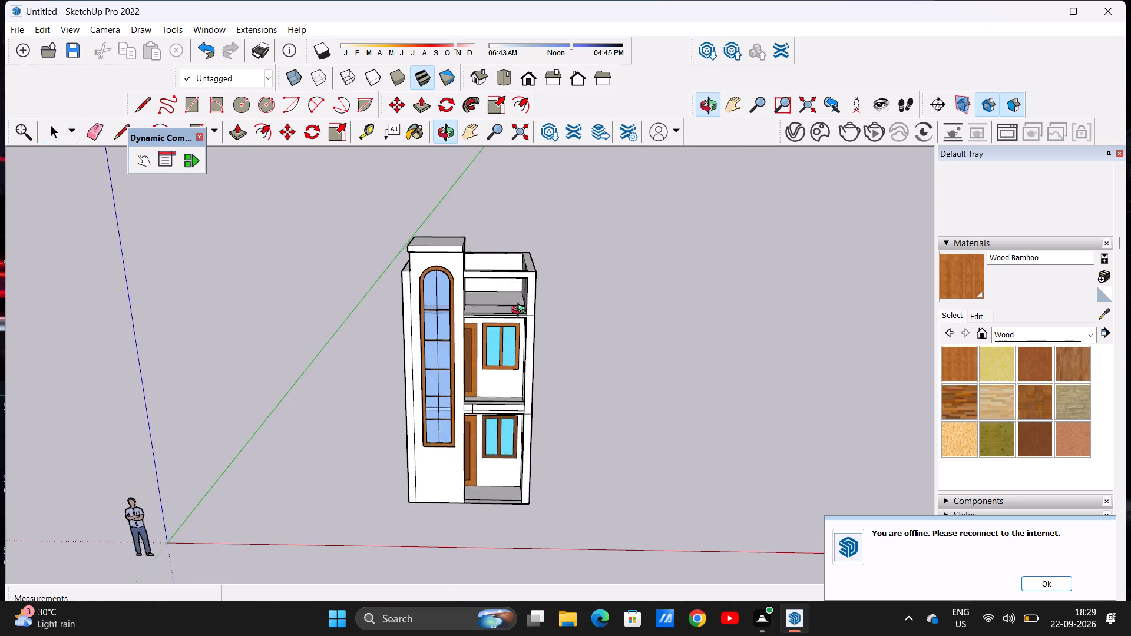
pyautogui.moveTo(521, 312); pyautogui.dragTo(521, 290, button='middle')
pyautogui.scroll(2, 499, 336)
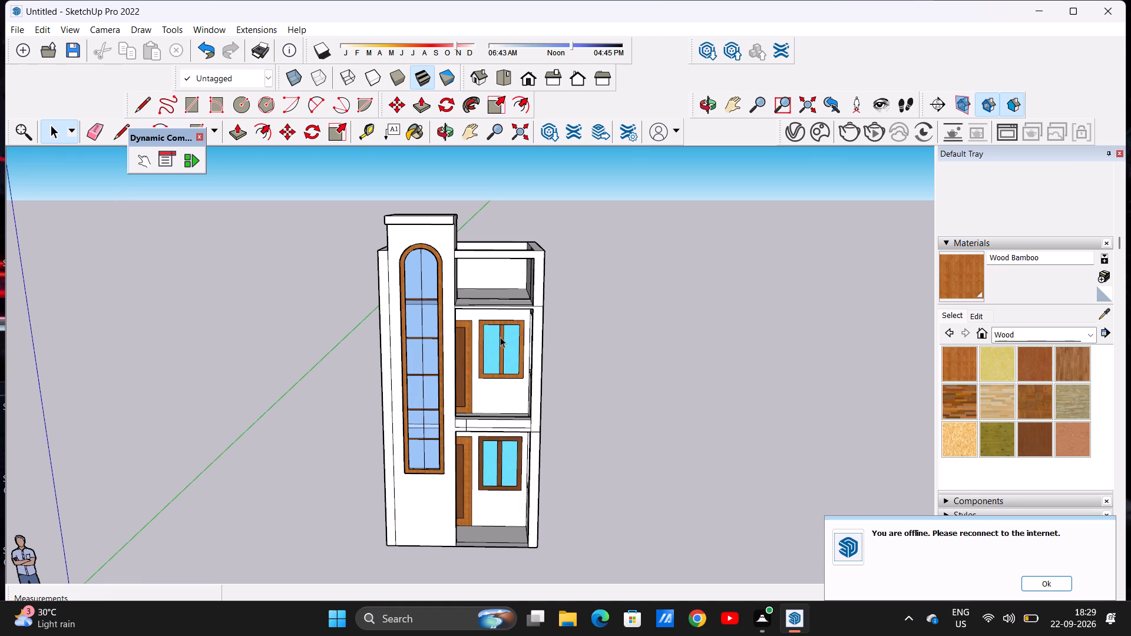
# Push/Pull the front underside strip above the first-floor balcony opening down 1' 3 5/16" to form a deeper beam.
pyautogui.moveTo(485, 337); pyautogui.dragTo(482, 234, button='middle')
pyautogui.moveTo(491, 307); pyautogui.dragTo(492, 300, button='middle')
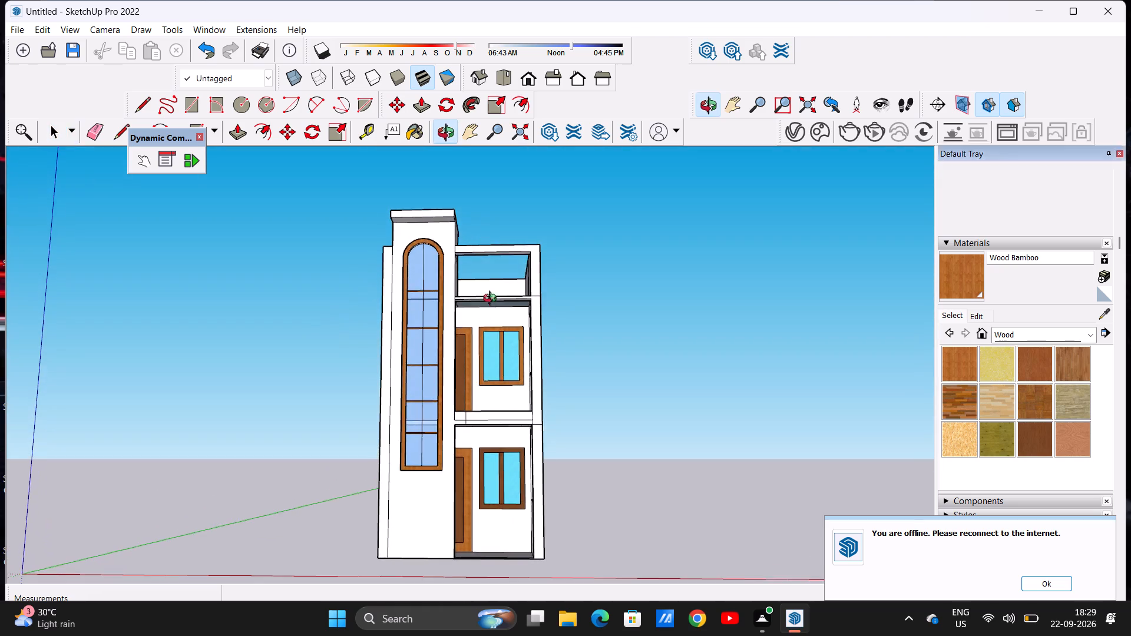
pyautogui.moveTo(492, 300); pyautogui.dragTo(488, 249, button='middle')
pyautogui.scroll(9, 508, 313)
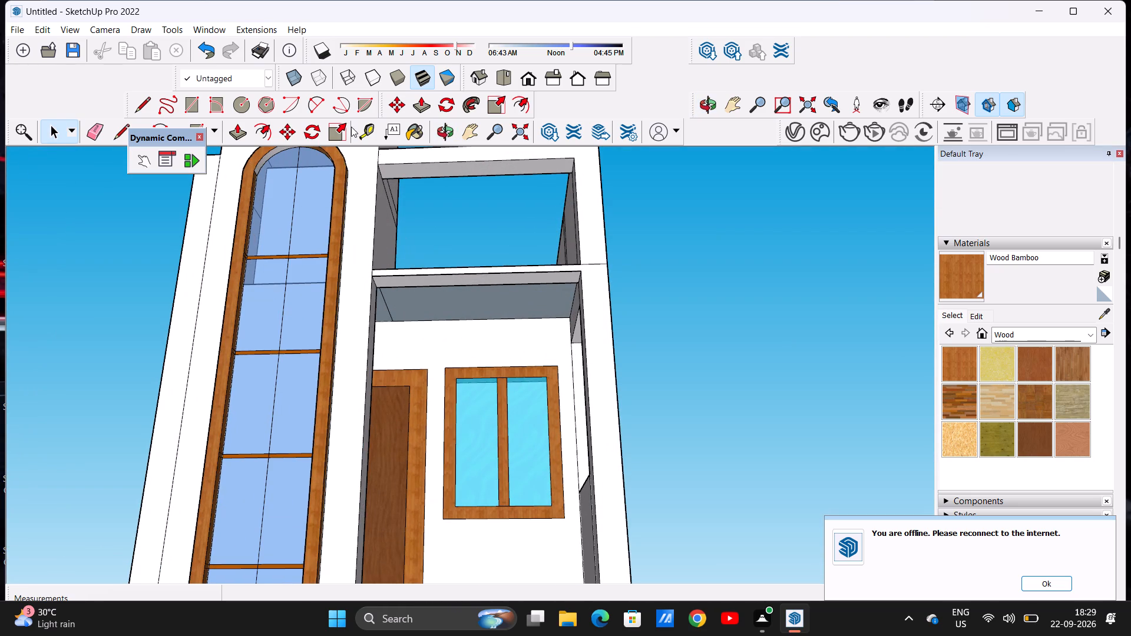
pyautogui.click(236, 130)
pyautogui.scroll(7, 441, 291)
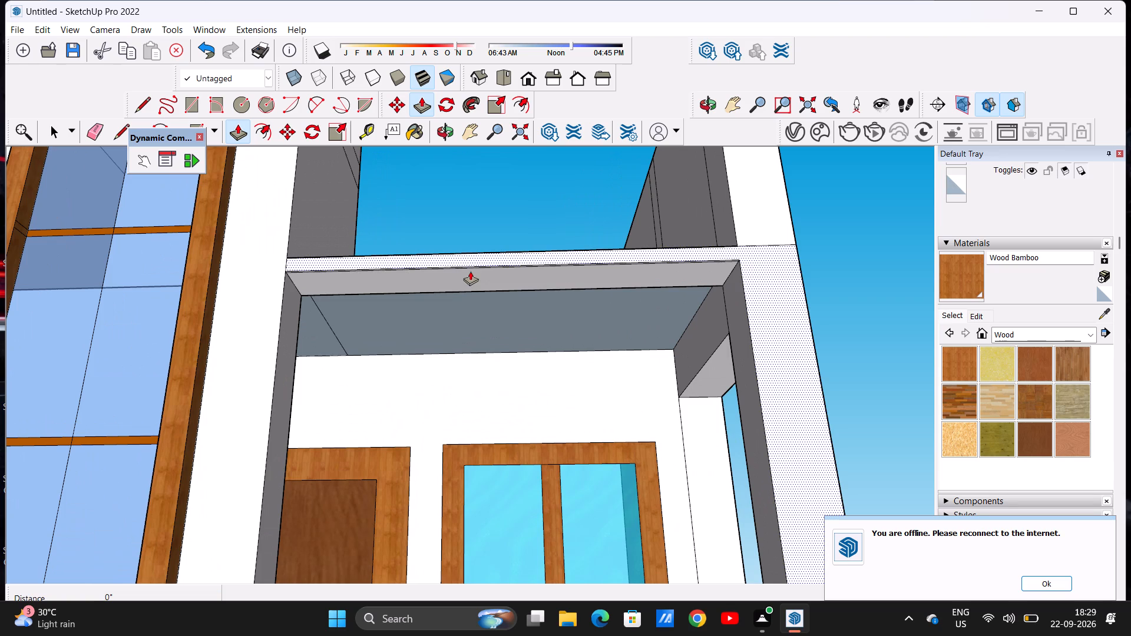
pyautogui.click(470, 271)
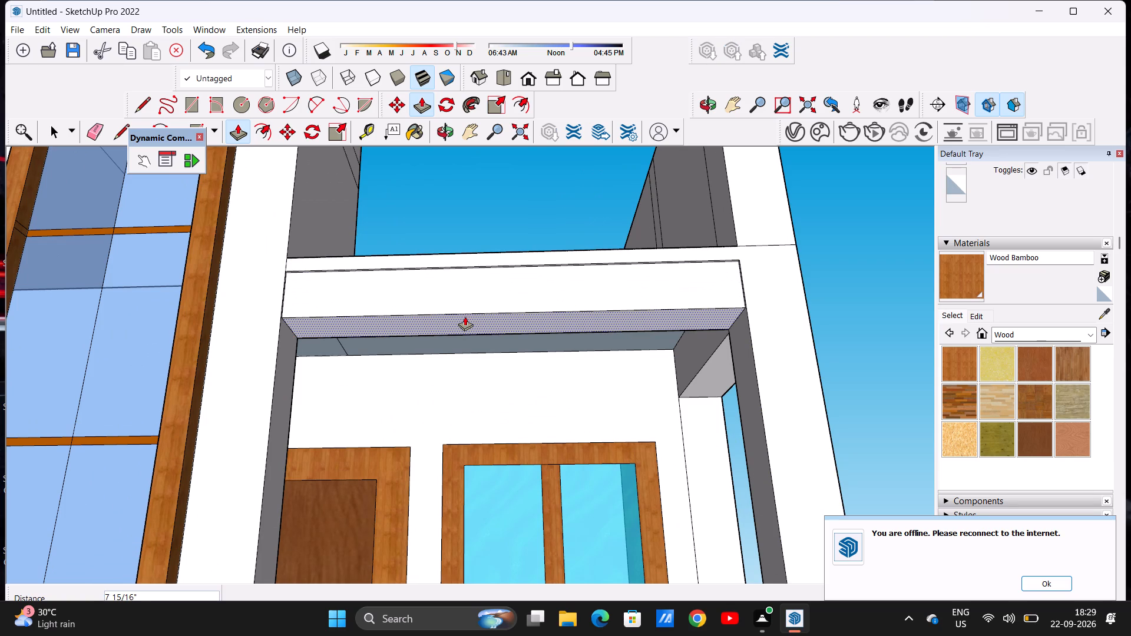
pyautogui.click(450, 360)
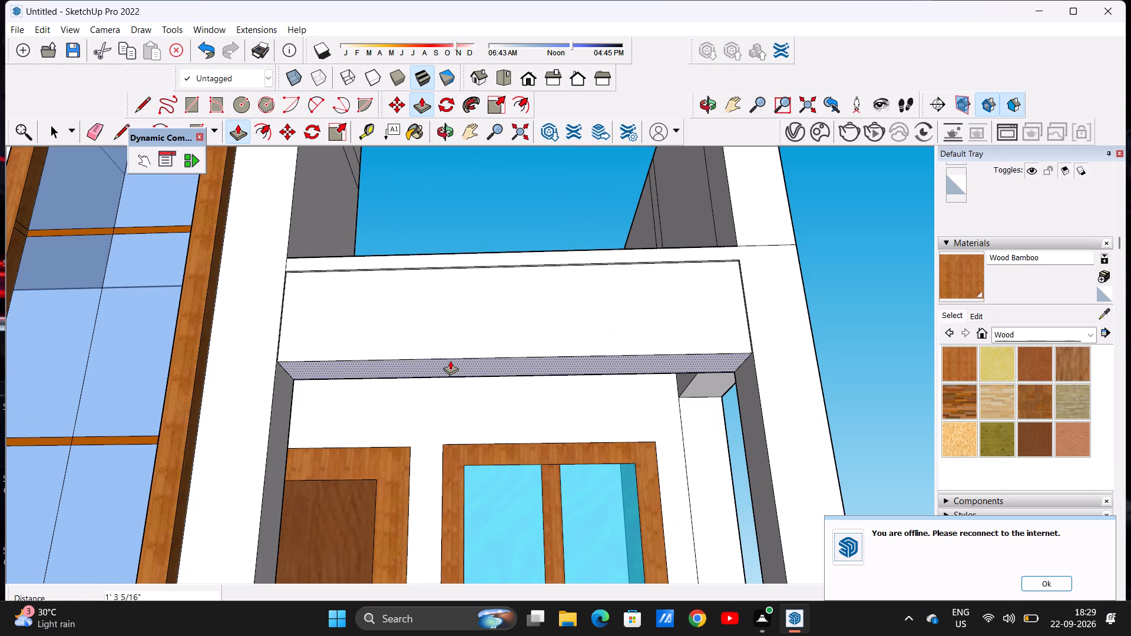
pyautogui.moveTo(454, 340); pyautogui.dragTo(464, 438, button='middle')
pyautogui.scroll(-14, 462, 411)
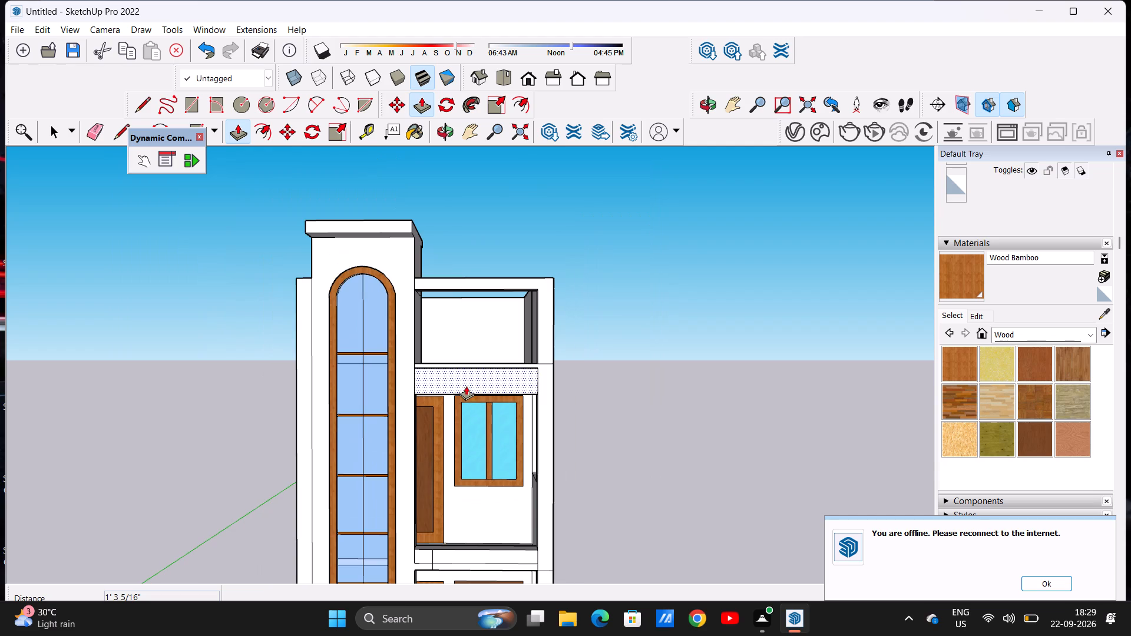
pyautogui.press('space')
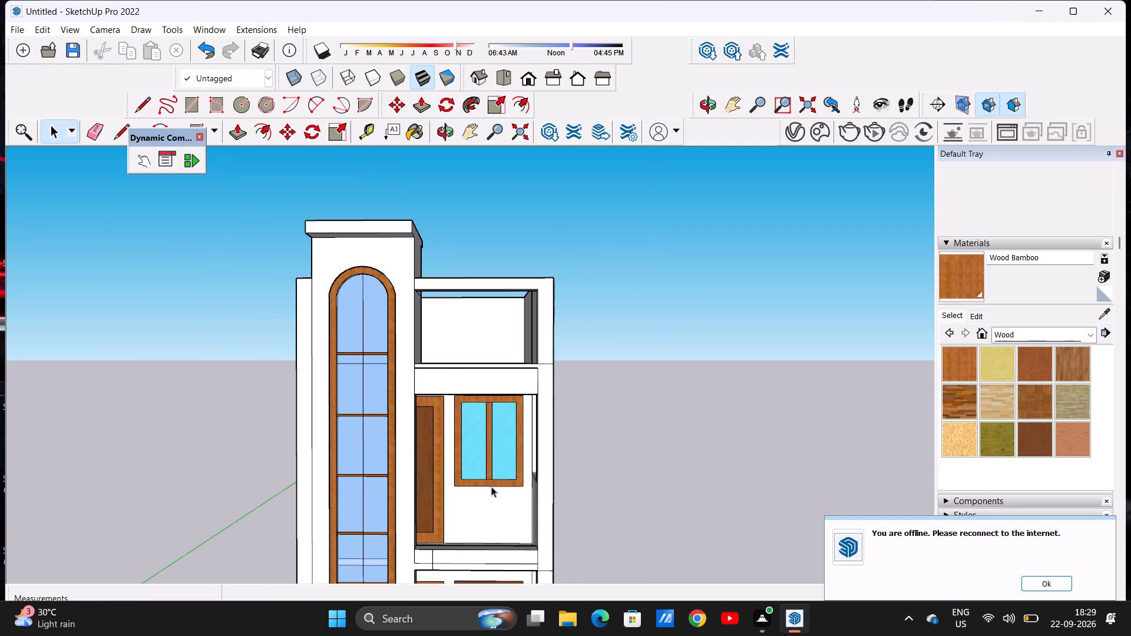
# Draw a vertical rectangle about 6 7/16" wide and 7' 6 1/4" tall along the right side of the first-floor balcony opening, beneath the deepened beam.
pyautogui.moveTo(472, 555); pyautogui.dragTo(477, 554, button='middle')
pyautogui.scroll(3, 509, 489)
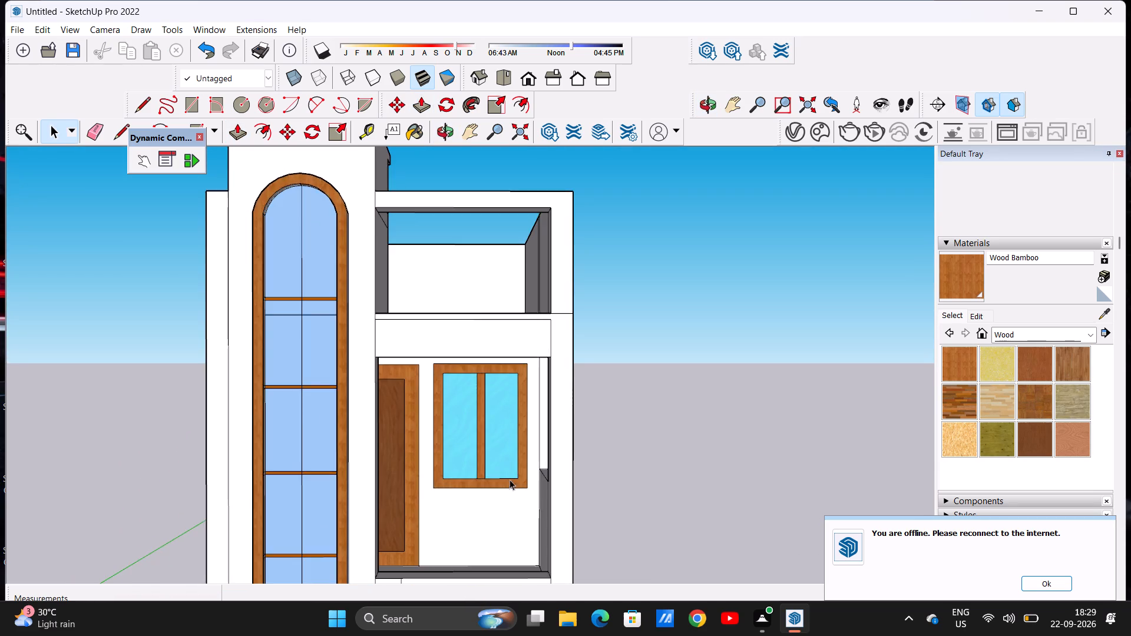
pyautogui.scroll(-6, 517, 494)
pyautogui.moveTo(504, 517); pyautogui.dragTo(524, 603, button='middle')
pyautogui.scroll(2, 510, 458)
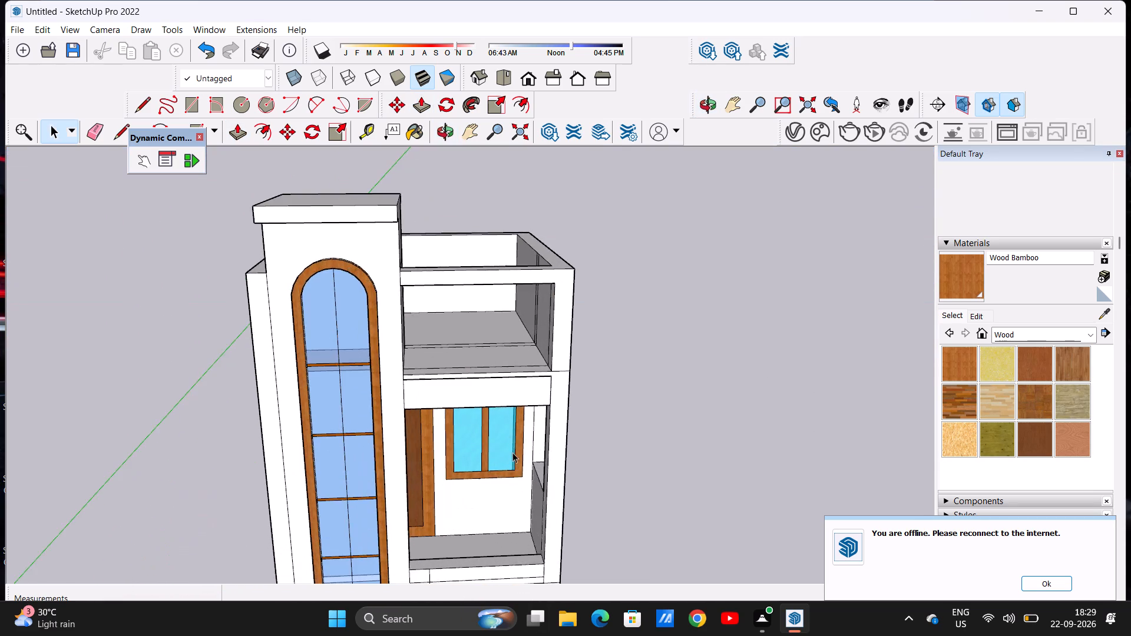
pyautogui.scroll(3, 512, 452)
pyautogui.moveTo(545, 517); pyautogui.dragTo(529, 562, button='middle')
pyautogui.scroll(-4, 514, 479)
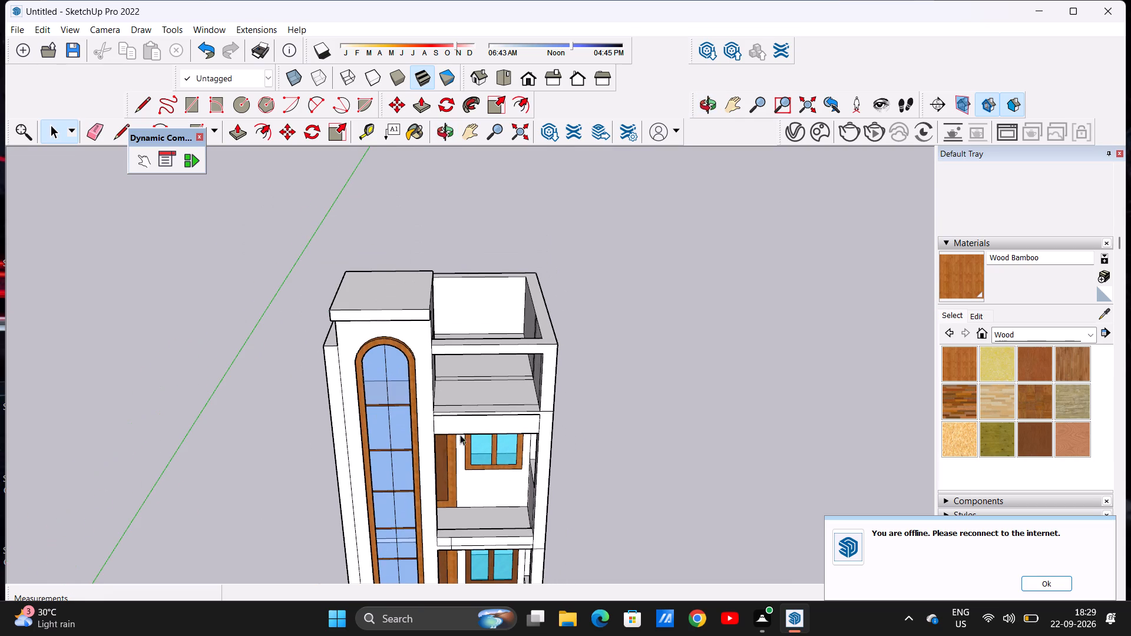
pyautogui.click(192, 103)
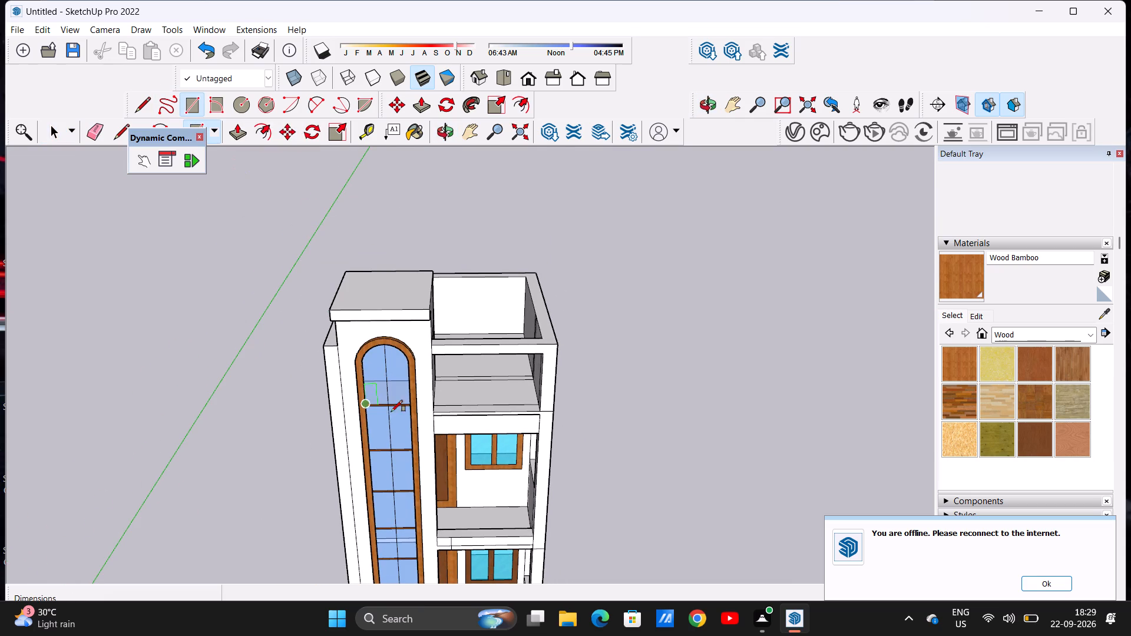
pyautogui.scroll(7, 535, 526)
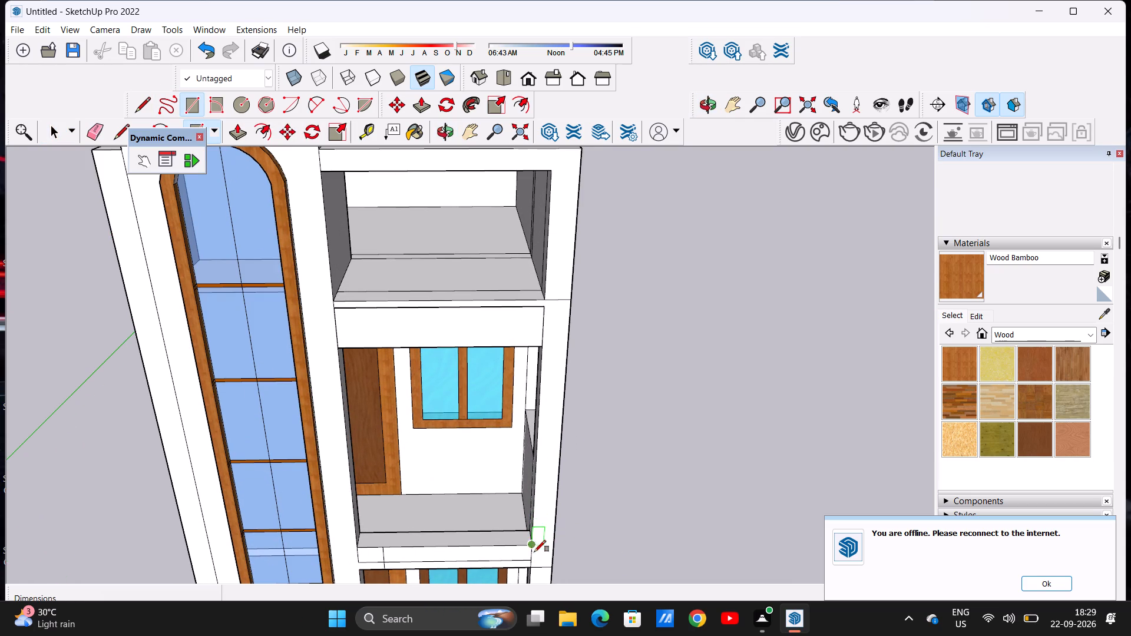
pyautogui.click(530, 544)
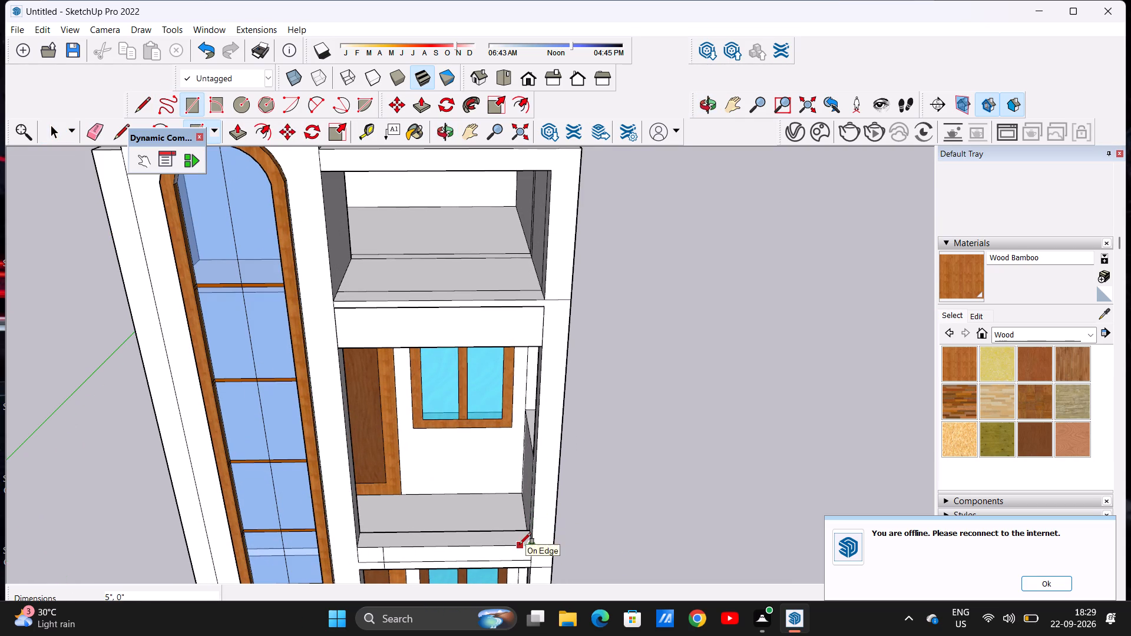
pyautogui.click(520, 544)
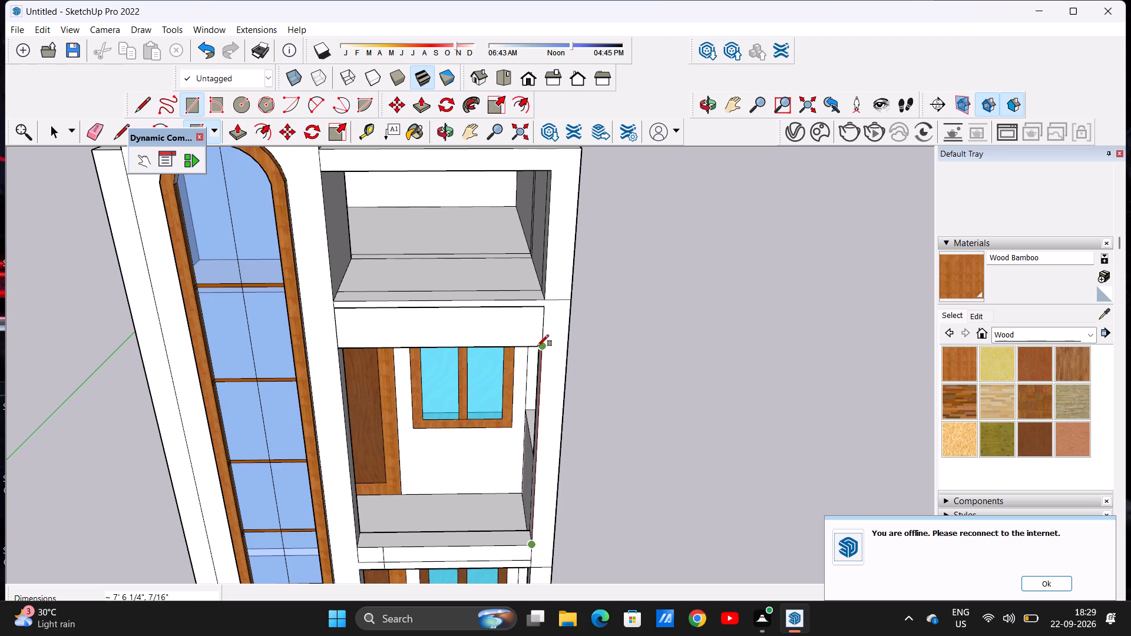
pyautogui.click(537, 346)
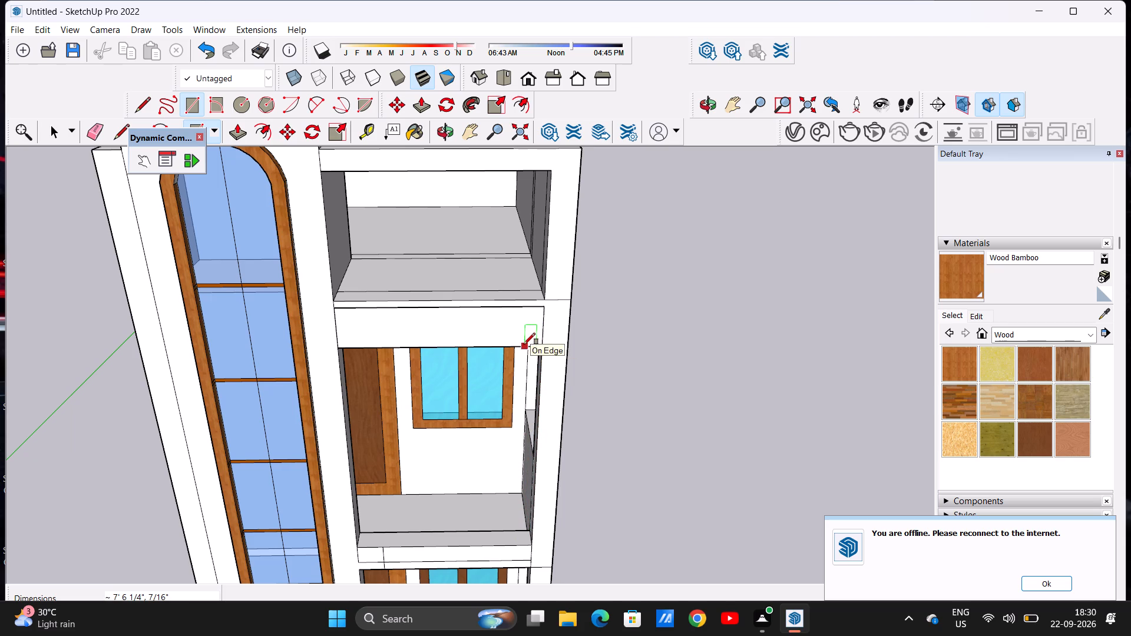
pyautogui.click(524, 344)
pyautogui.click(524, 344)
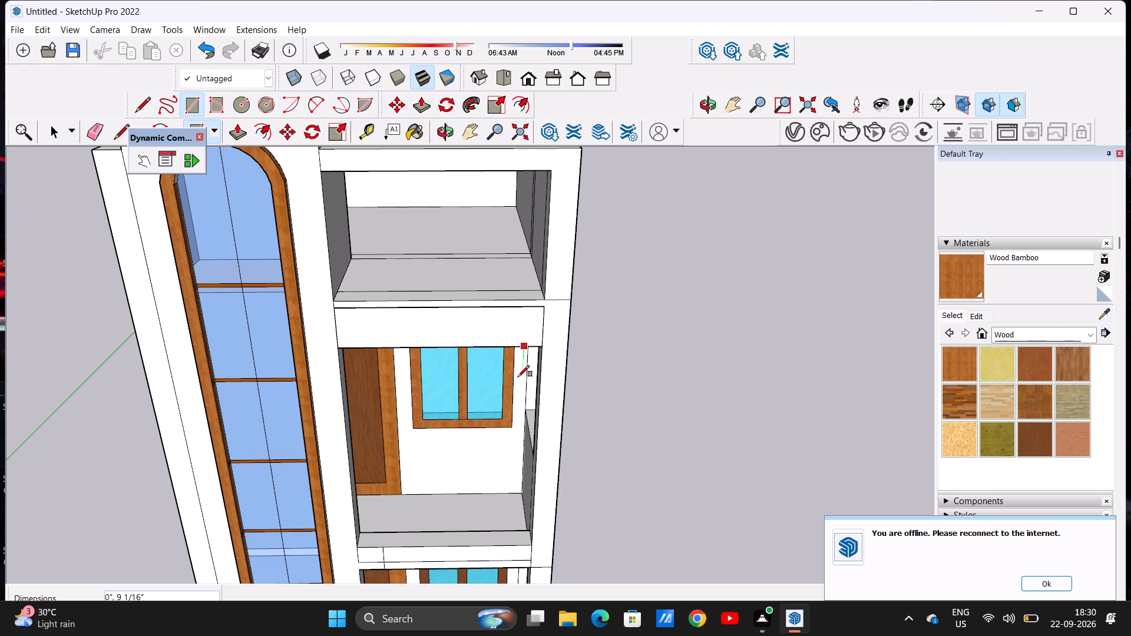
pyautogui.click(531, 547)
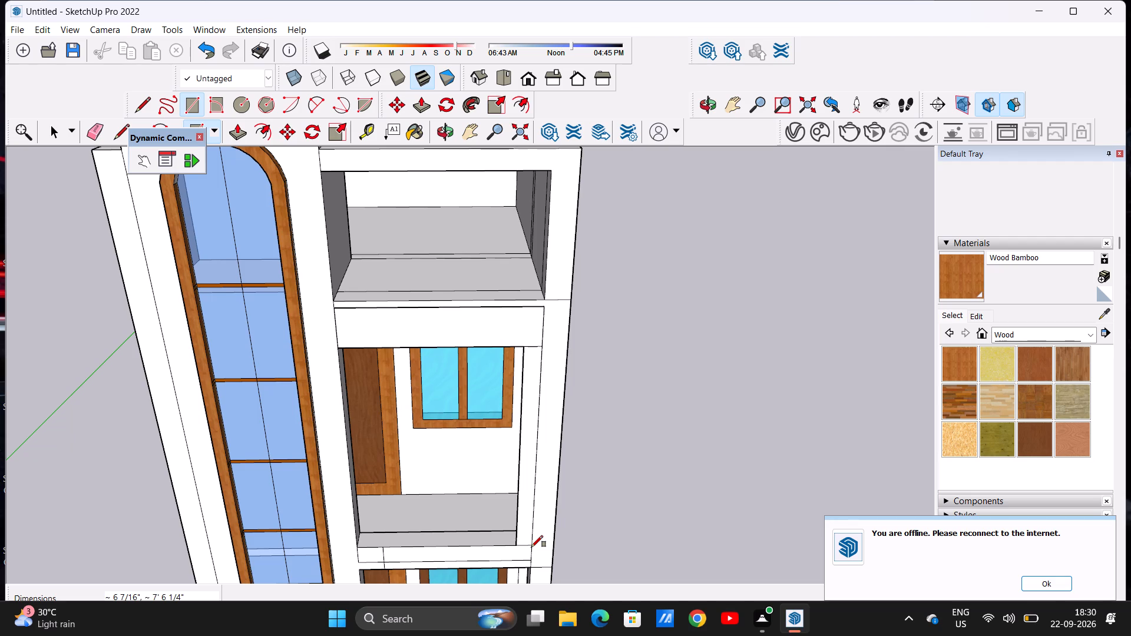
pyautogui.press('space')
# Select the face of the narrow vertical strip in the first-floor balcony opening together with its long side edges and bottom edge.
pyautogui.scroll(4, 534, 409)
pyautogui.scroll(-10, 535, 407)
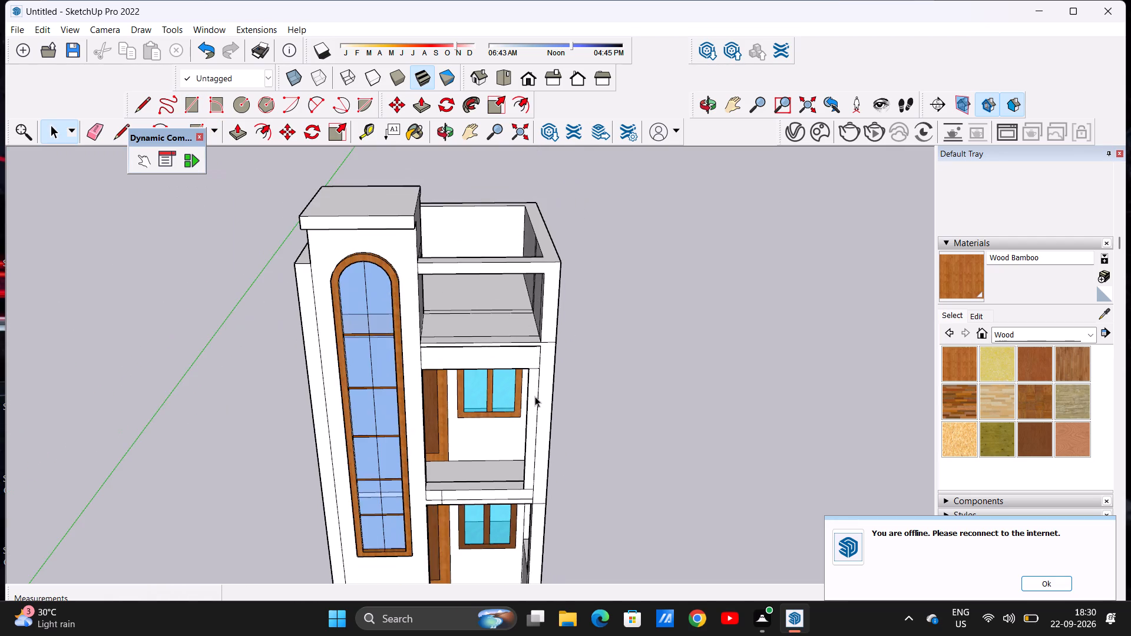
pyautogui.scroll(4, 527, 456)
pyautogui.scroll(-3, 527, 456)
pyautogui.moveTo(520, 461); pyautogui.dragTo(614, 470, button='middle')
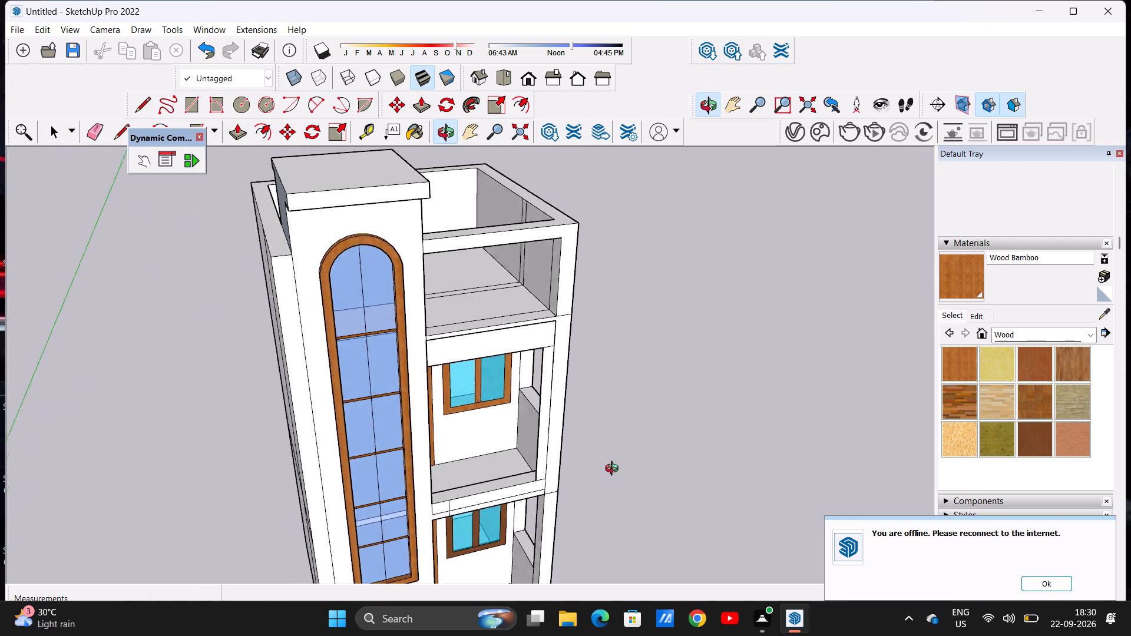
pyautogui.moveTo(614, 470); pyautogui.dragTo(524, 499, button='middle')
pyautogui.scroll(4, 539, 442)
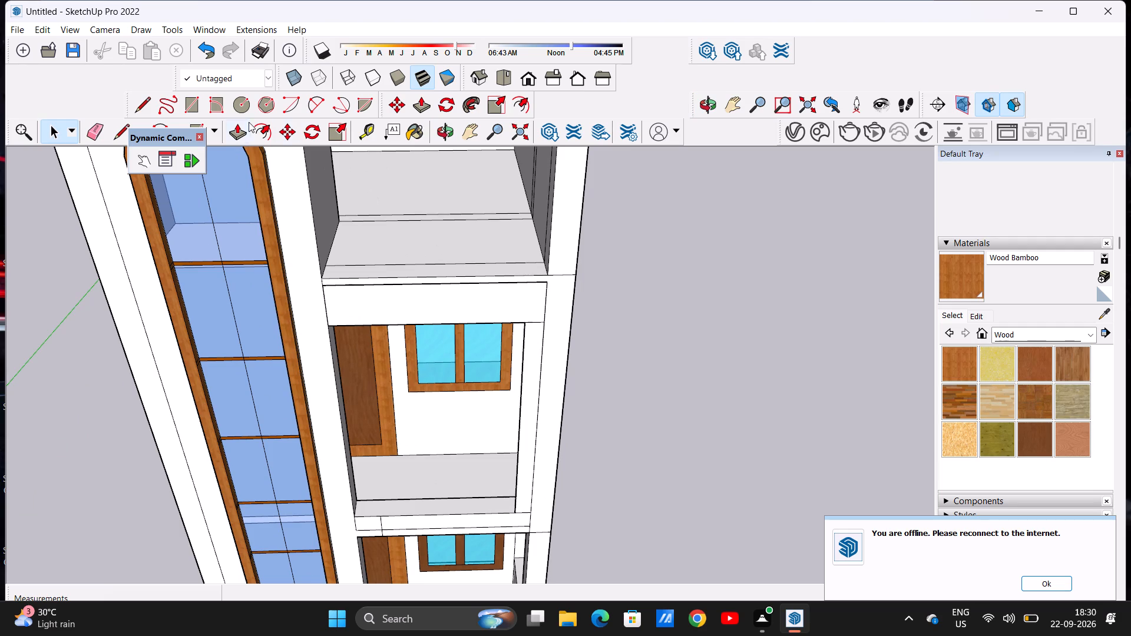
pyautogui.scroll(5, 535, 487)
pyautogui.scroll(-2, 507, 455)
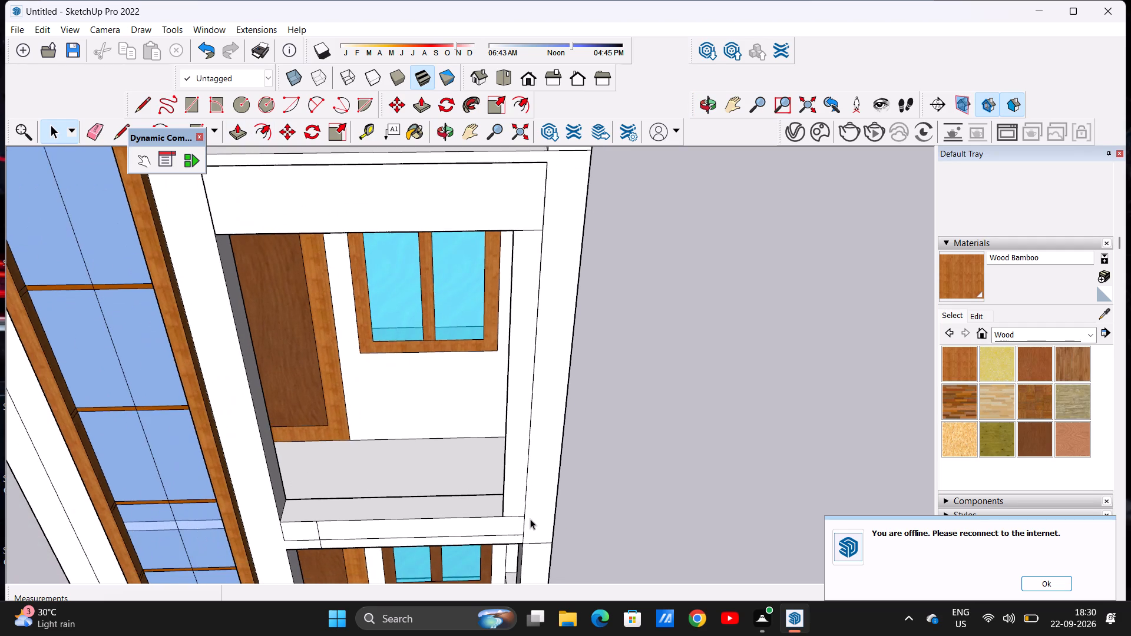
pyautogui.scroll(3, 530, 519)
pyautogui.scroll(3, 500, 480)
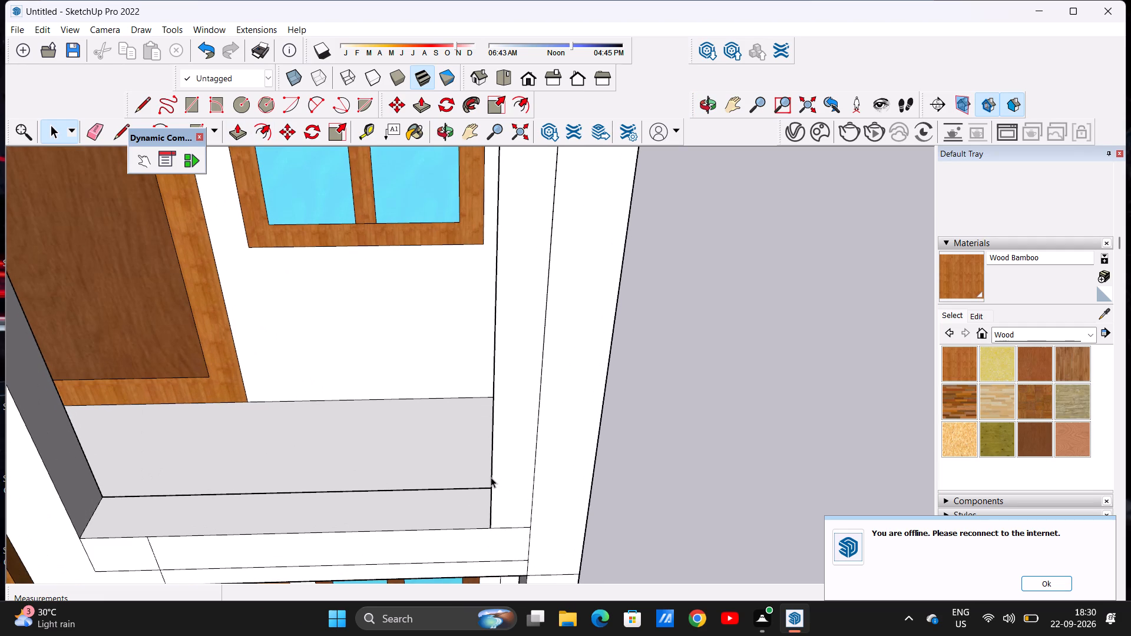
pyautogui.click(491, 477)
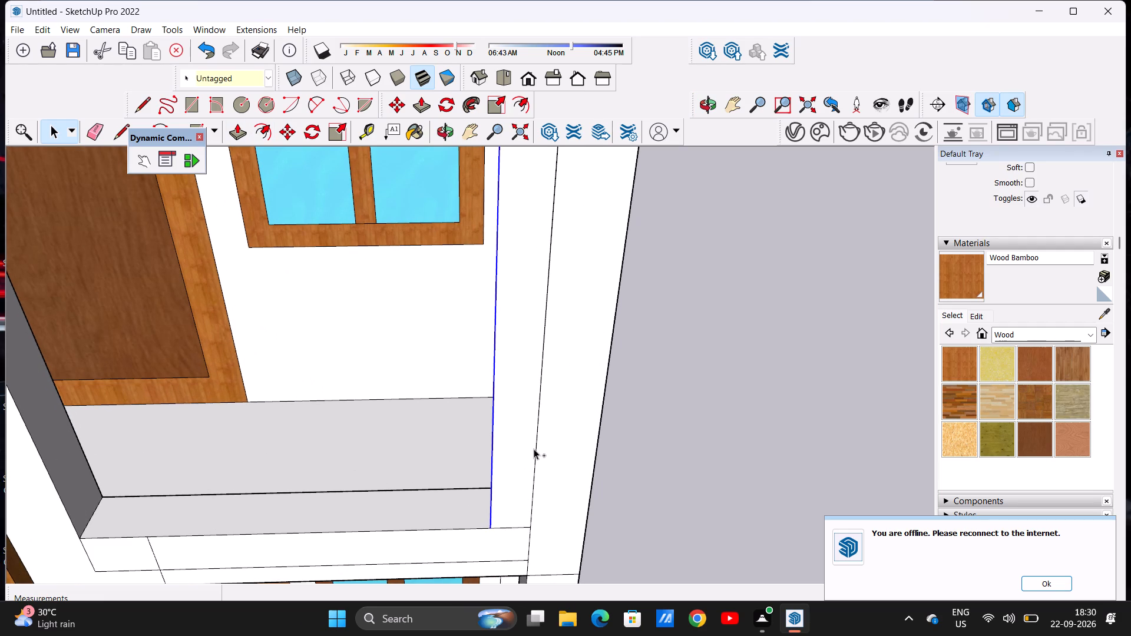
pyautogui.keyDown('ctrl'); pyautogui.click(537, 446); pyautogui.keyUp('ctrl')
pyautogui.keyDown('ctrl'); pyautogui.scroll(-2, 510, 520); pyautogui.keyUp('ctrl')
pyautogui.keyDown('ctrl'); pyautogui.scroll(4, 514, 535); pyautogui.keyUp('ctrl')
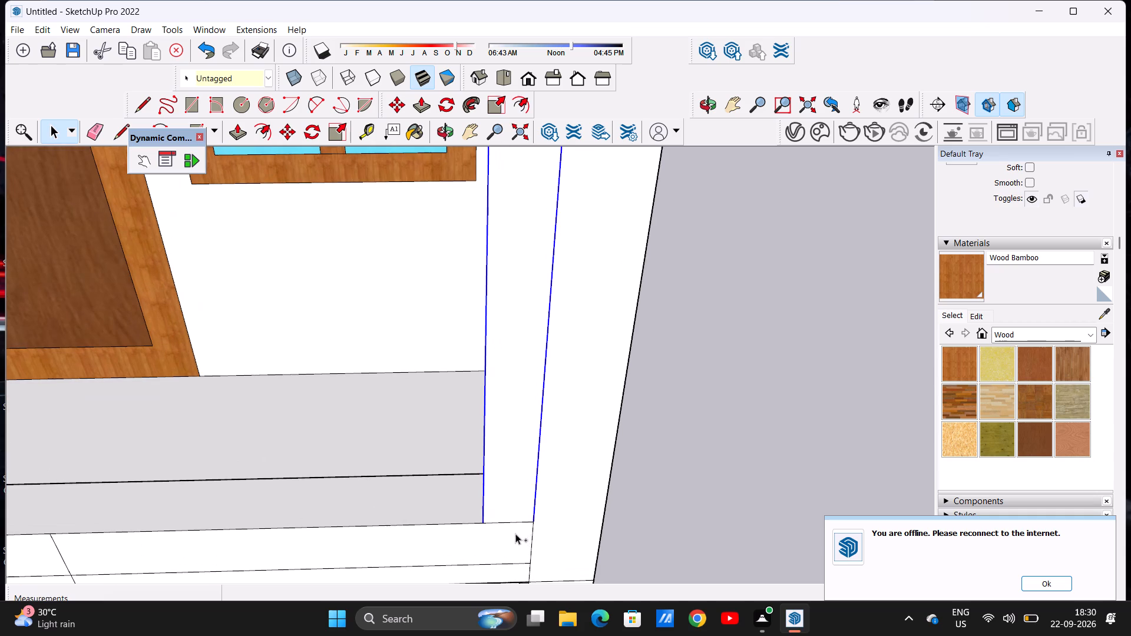
pyautogui.keyDown('ctrl'); pyautogui.click(521, 518); pyautogui.keyUp('ctrl')
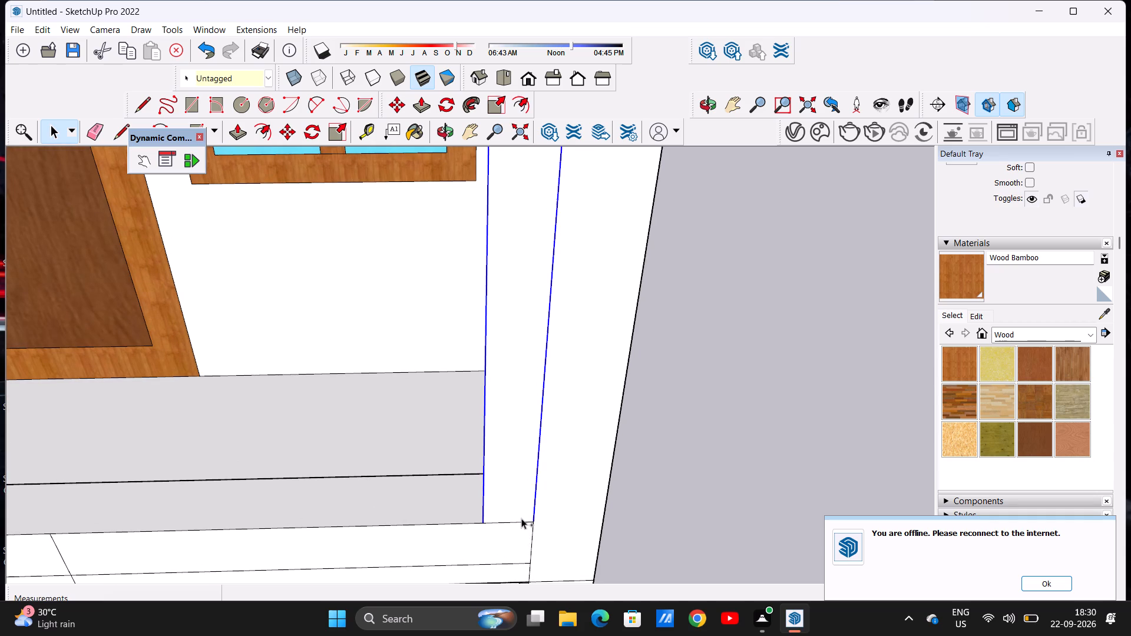
pyautogui.keyDown('ctrl'); pyautogui.click(521, 521); pyautogui.keyUp('ctrl')
pyautogui.keyDown('ctrl'); pyautogui.scroll(-18, 514, 492); pyautogui.keyUp('ctrl')
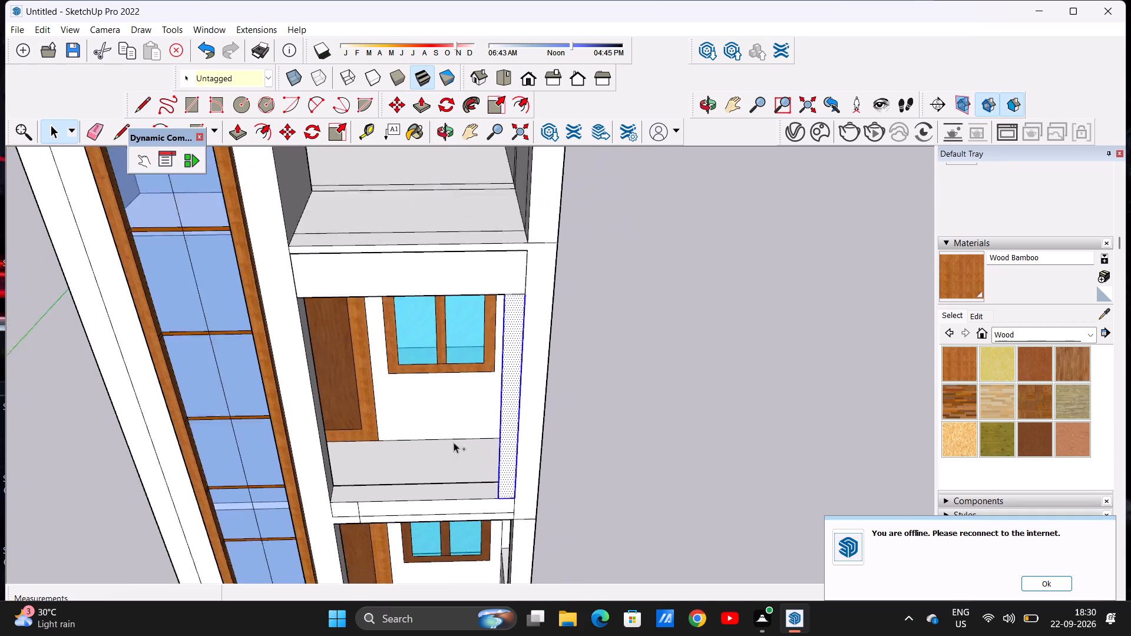
# Copy the narrow vertical strip at the second-level balcony's outer post twice side by side towards the door, about 6 7/16" apart.
pyautogui.keyDown('ctrl'); pyautogui.scroll(16, 477, 325); pyautogui.keyUp('ctrl')
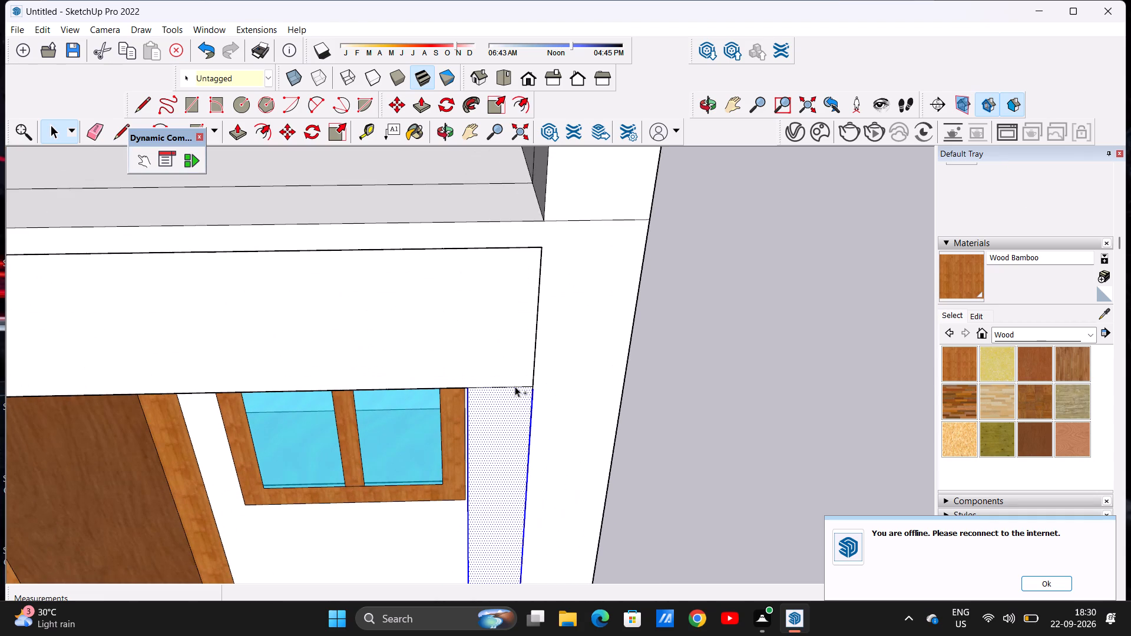
pyautogui.keyDown('ctrl'); pyautogui.click(515, 386); pyautogui.keyUp('ctrl')
pyautogui.scroll(-18, 514, 386)
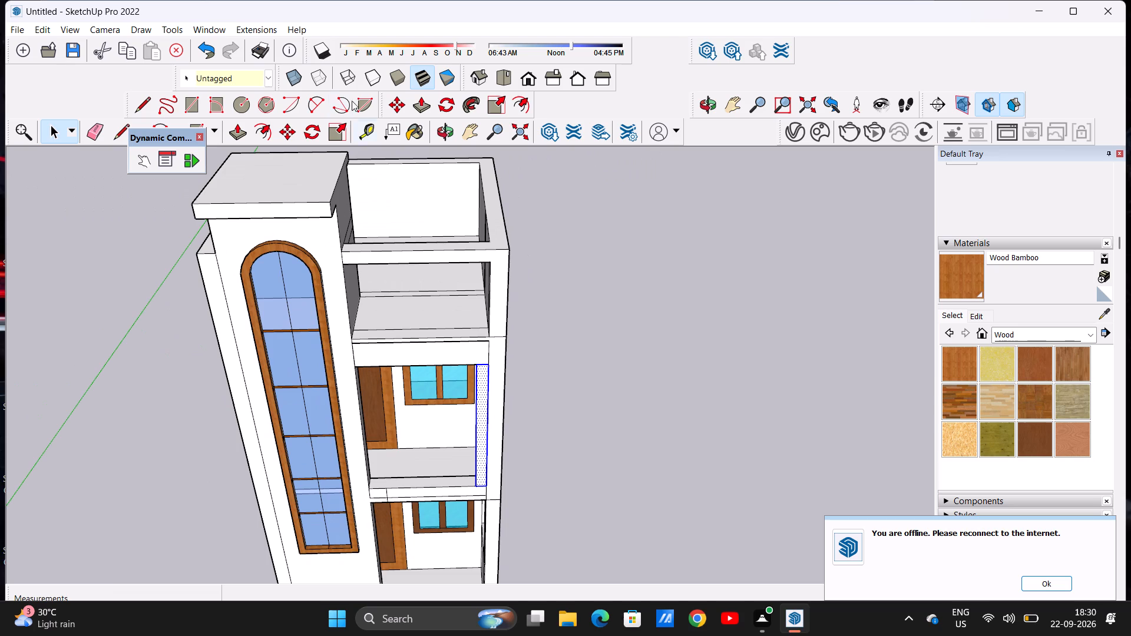
pyautogui.click(290, 137)
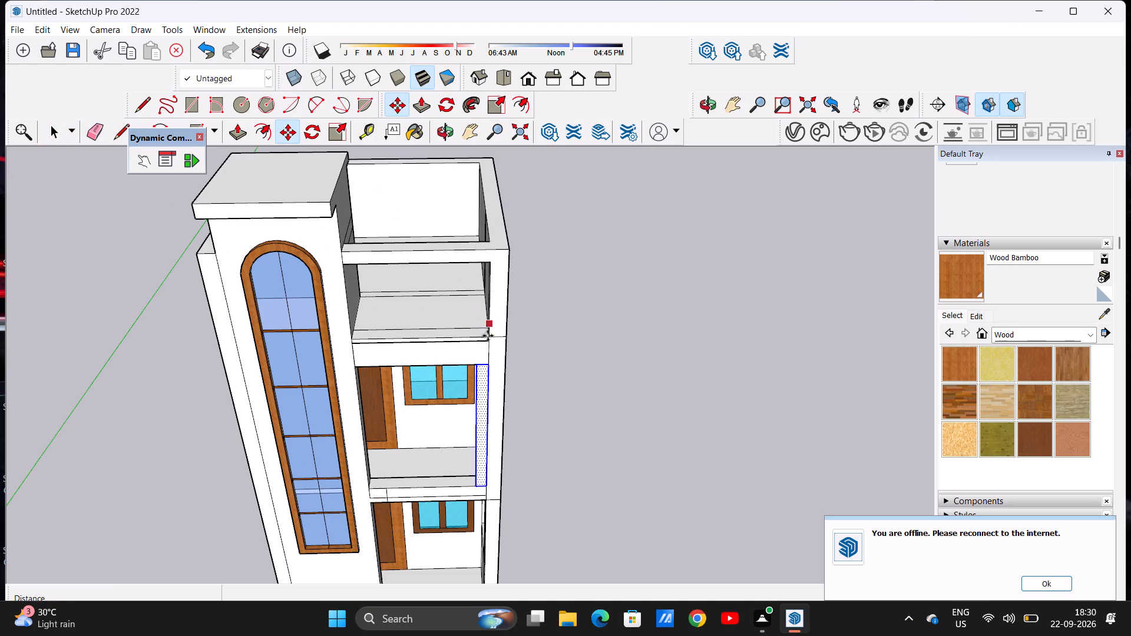
pyautogui.scroll(5, 497, 379)
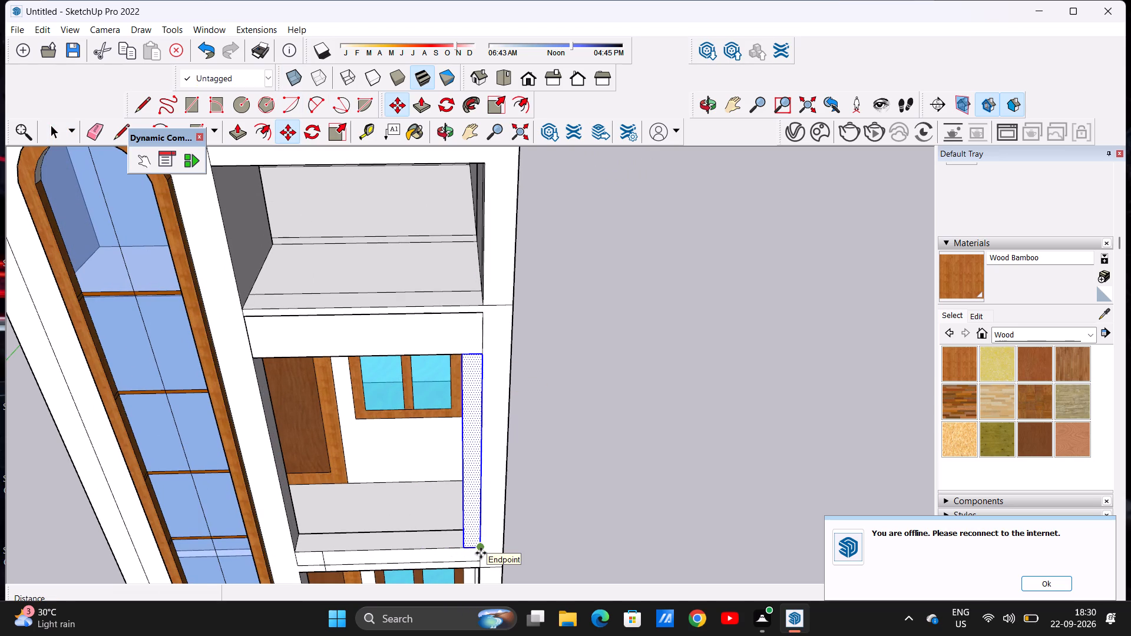
pyautogui.click(481, 553)
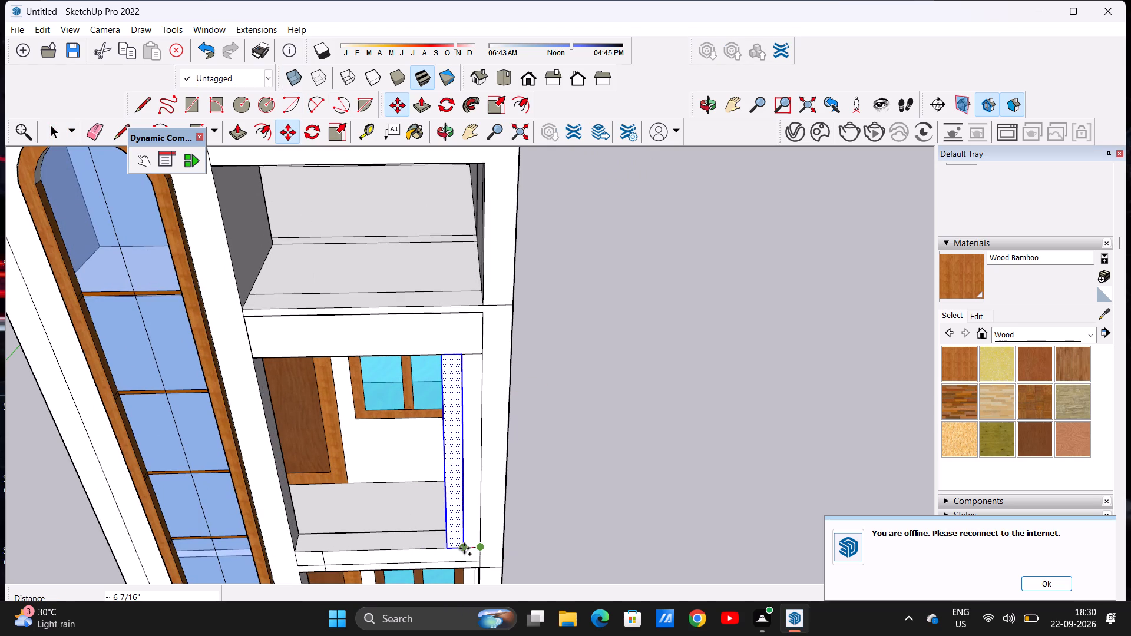
pyautogui.click(464, 548)
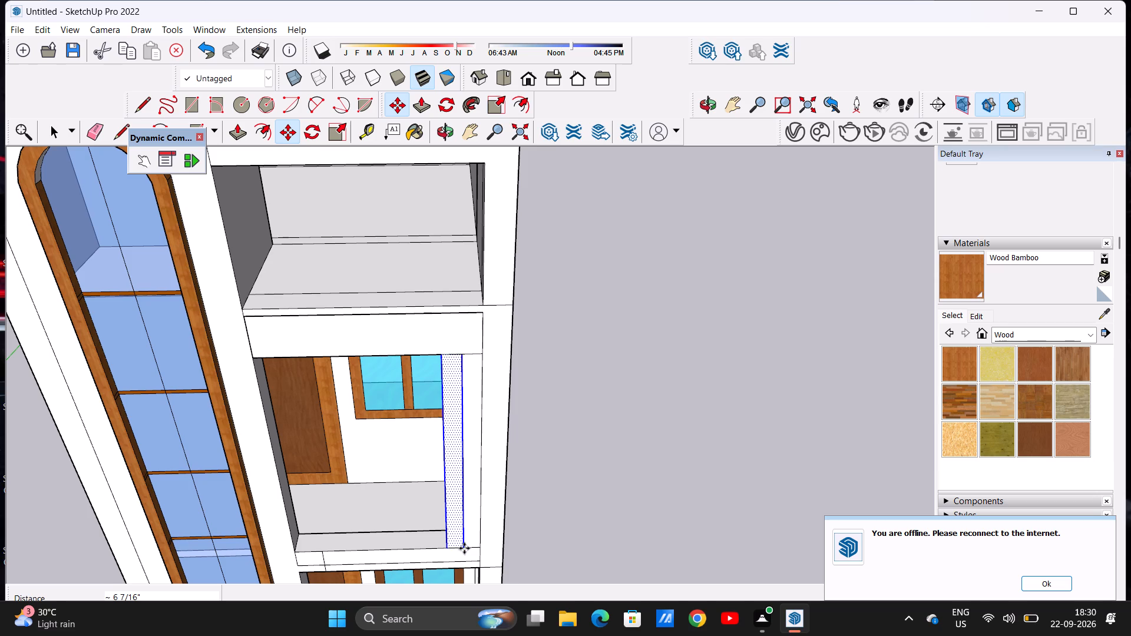
pyautogui.click(464, 548)
pyautogui.click(445, 545)
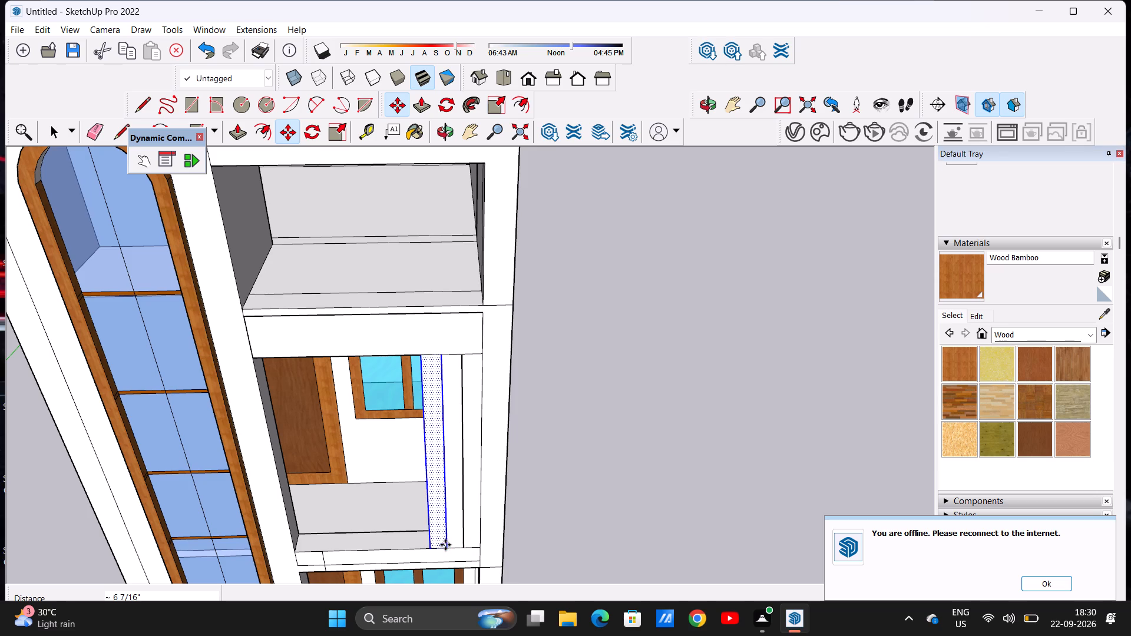
pyautogui.press('space')
pyautogui.click(594, 435)
# Push/Pull the three adjoining vertical strips on the second-level balcony outward by about 5 3/8" each.
pyautogui.scroll(-12, 562, 261)
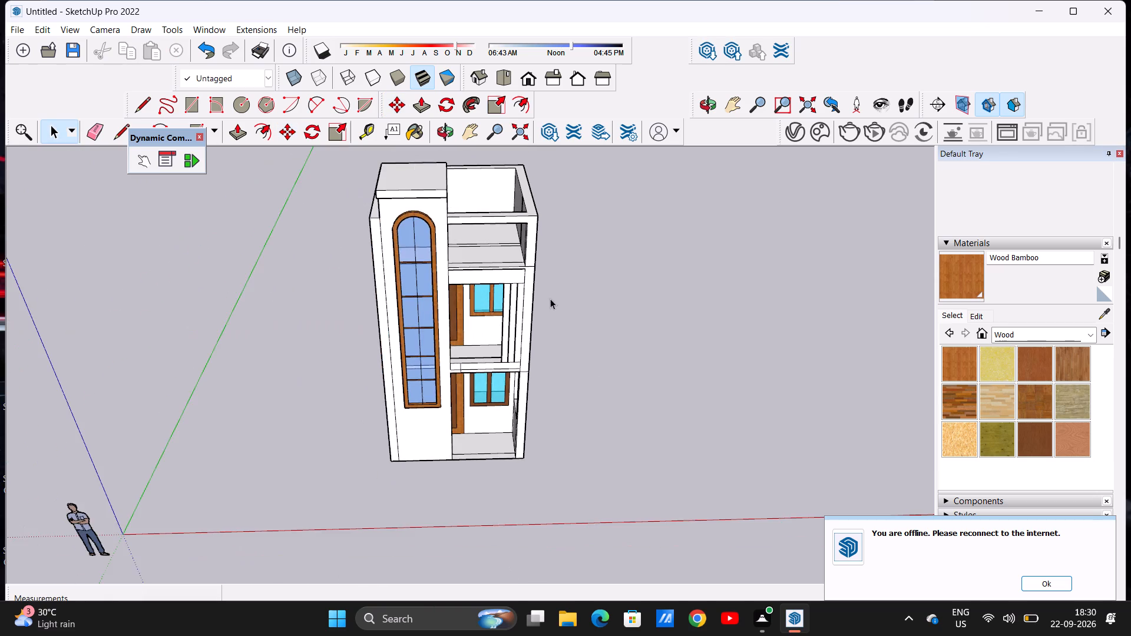
pyautogui.moveTo(557, 303); pyautogui.dragTo(465, 330, button='middle')
pyautogui.scroll(6, 504, 316)
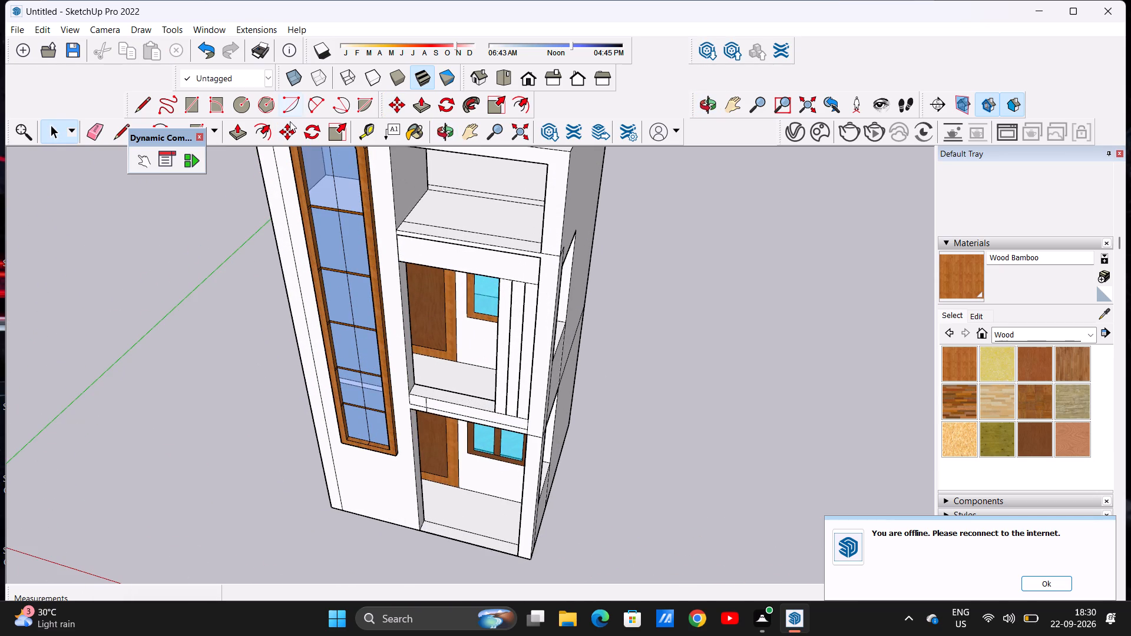
pyautogui.click(233, 134)
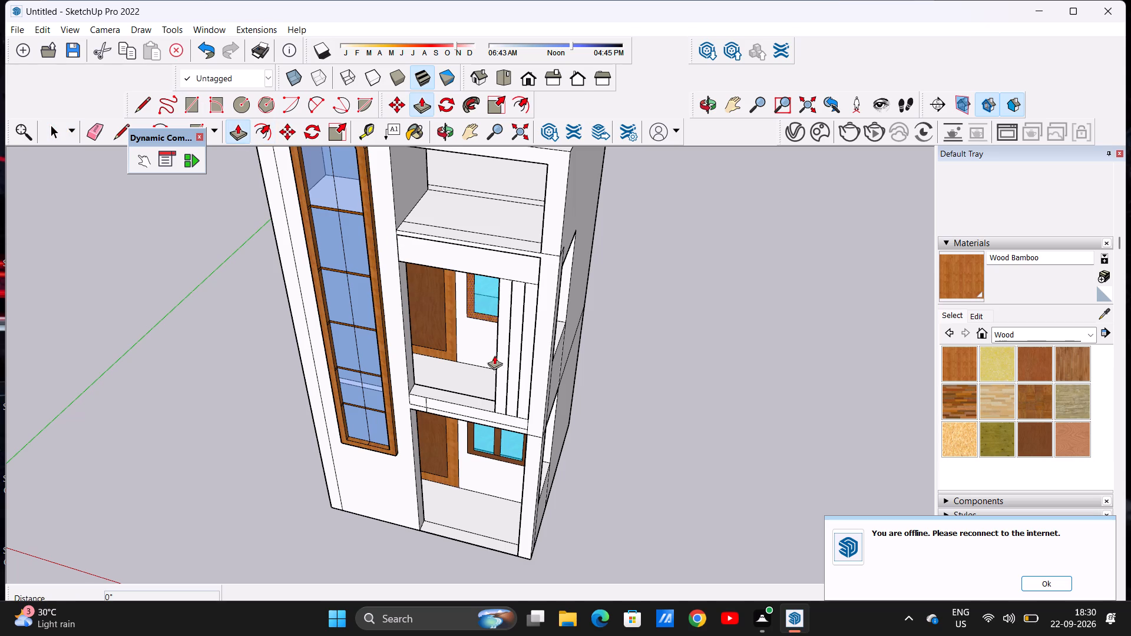
pyautogui.scroll(8, 588, 414)
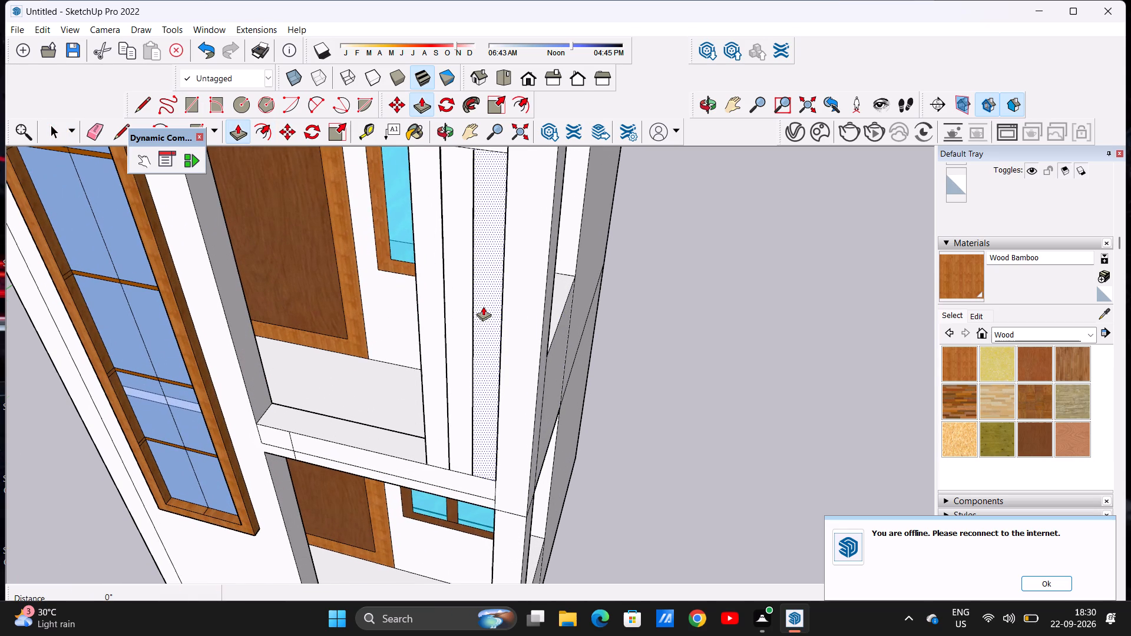
pyautogui.click(483, 306)
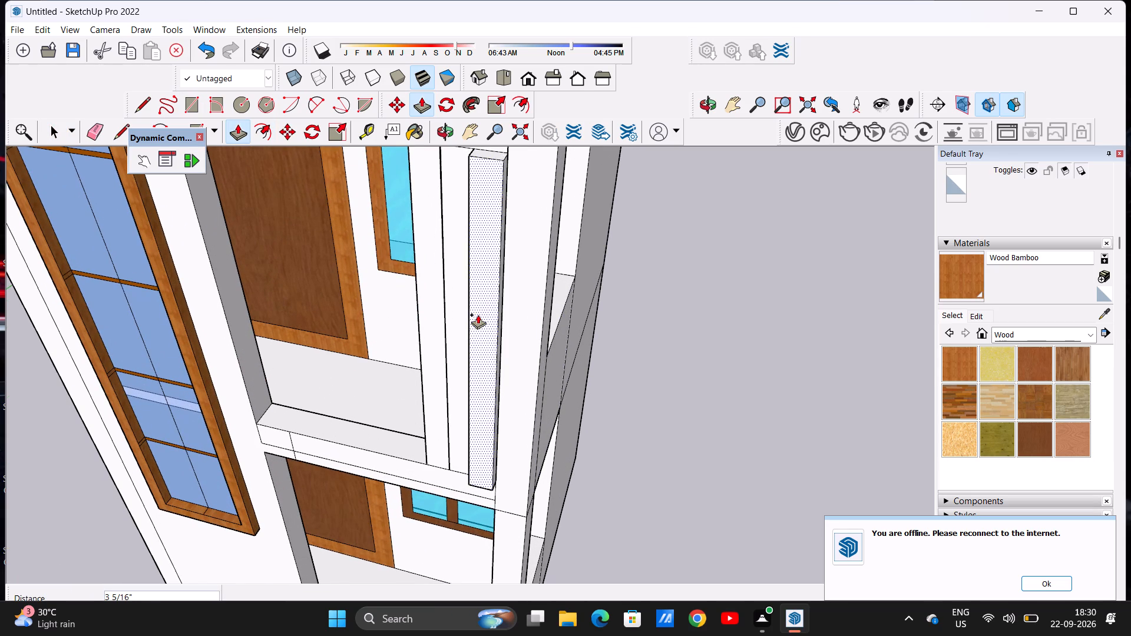
pyautogui.click(475, 320)
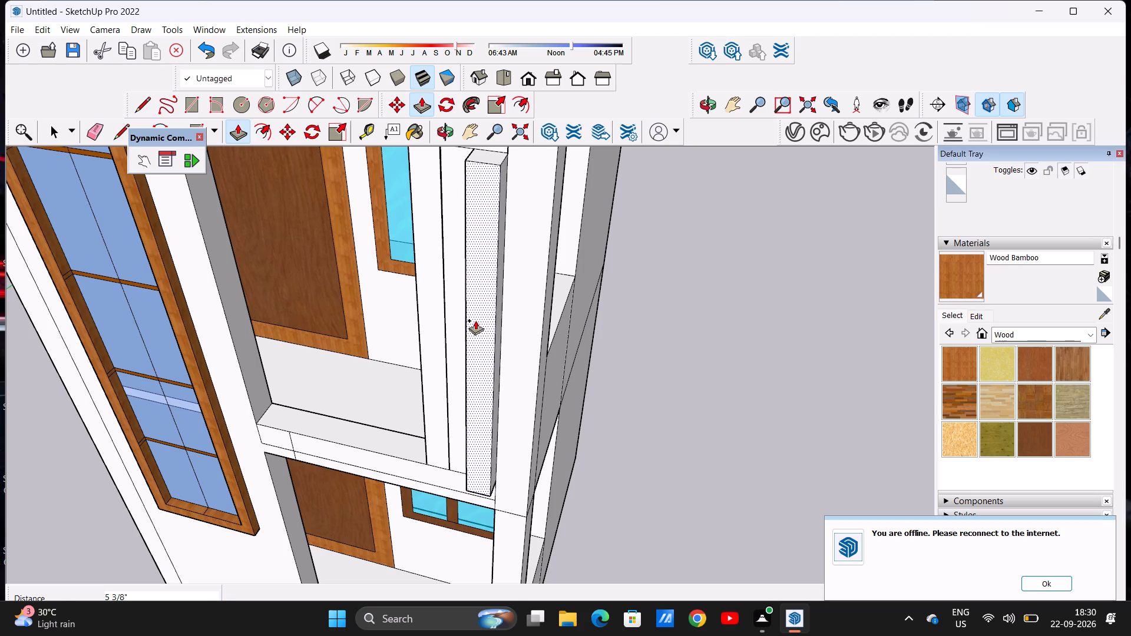
pyautogui.moveTo(456, 325); pyautogui.dragTo(677, 313, button='middle')
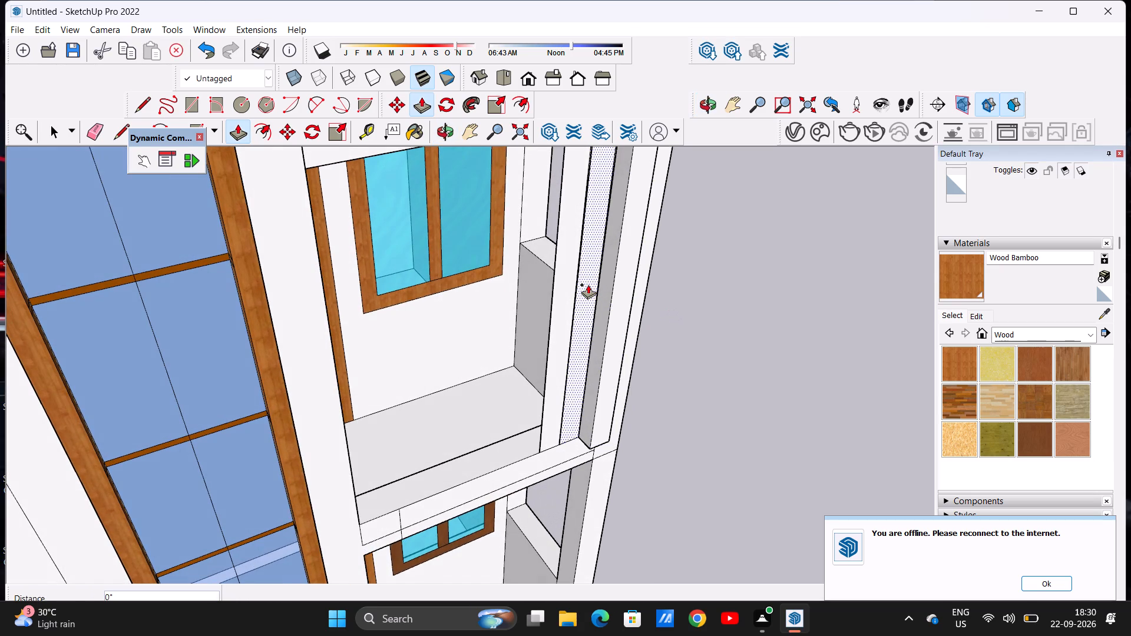
pyautogui.click(588, 284)
pyautogui.click(613, 289)
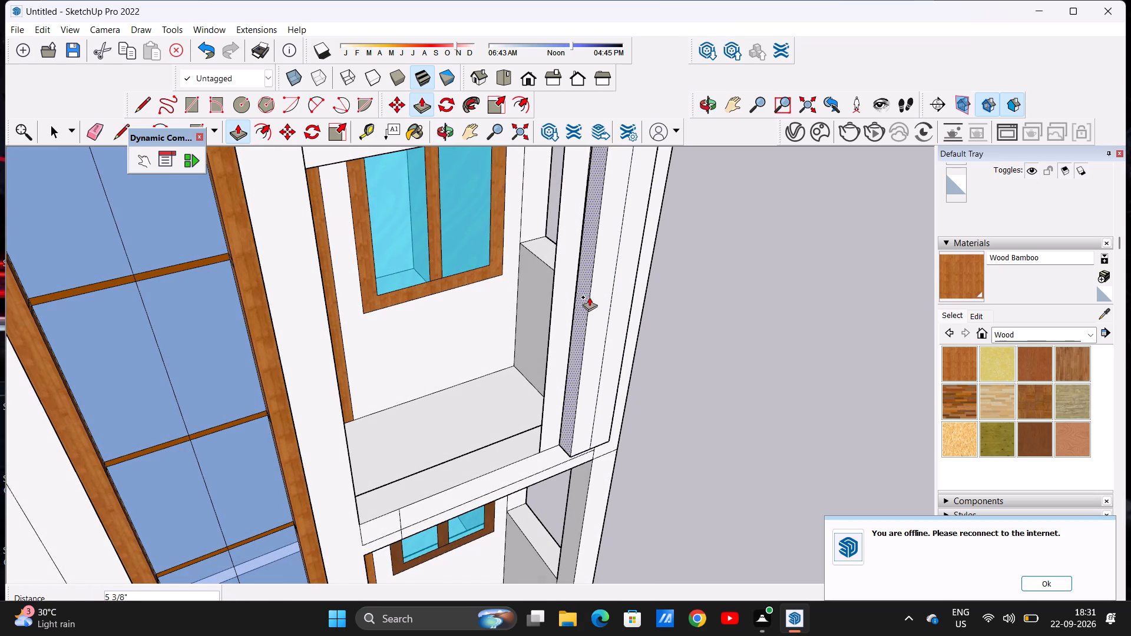
pyautogui.click(558, 299)
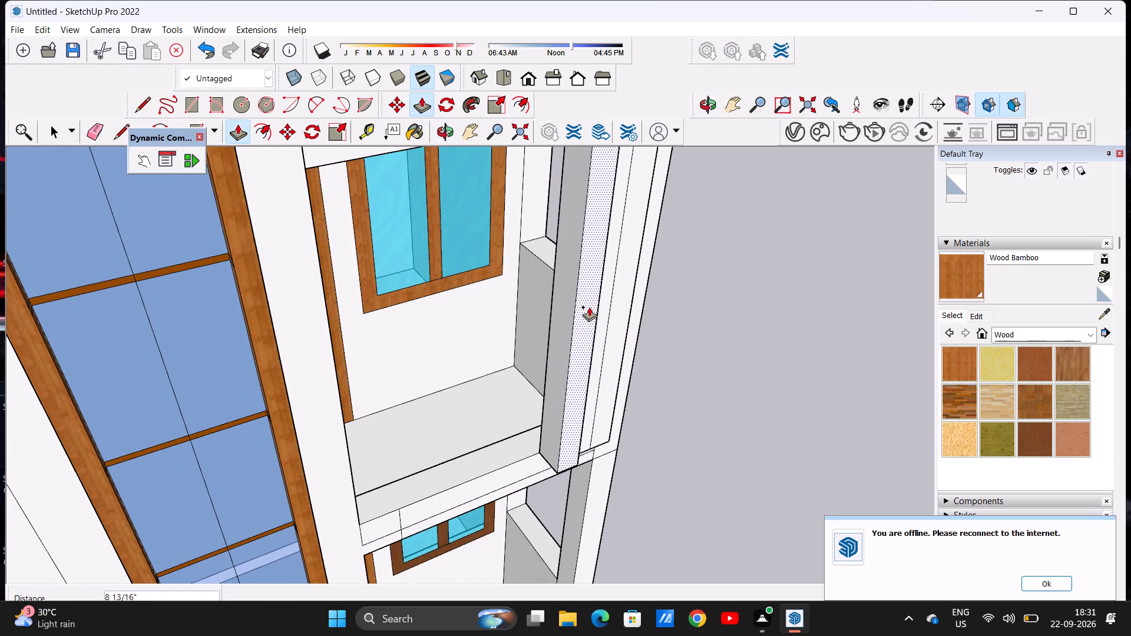
pyautogui.scroll(2, 588, 302)
pyautogui.moveTo(588, 294); pyautogui.dragTo(508, 299, button='middle')
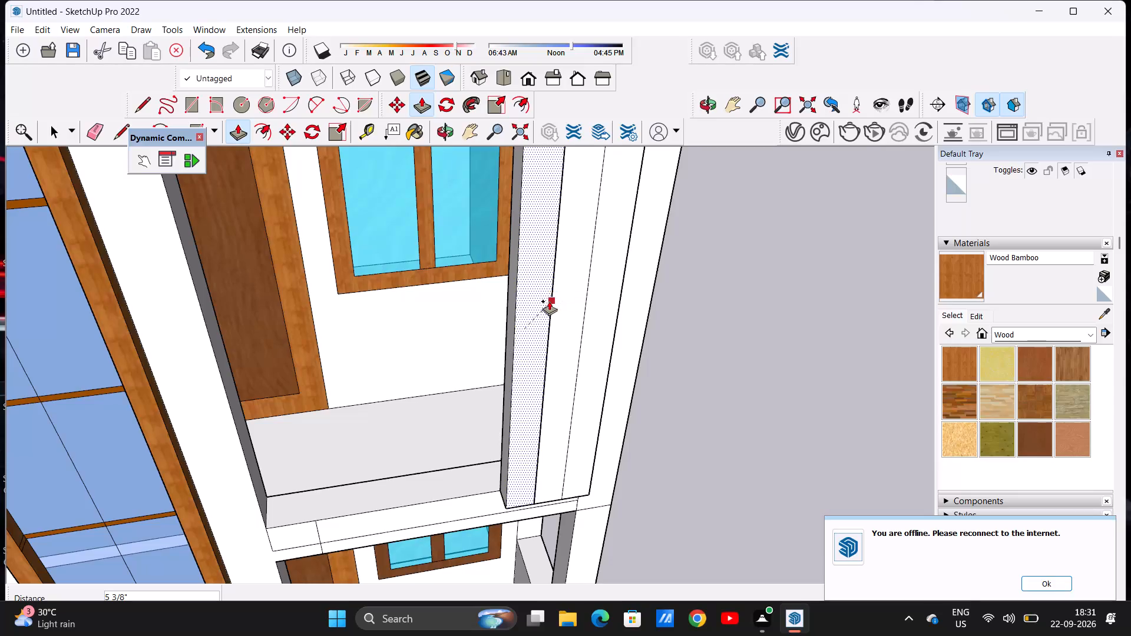
pyautogui.click(548, 302)
pyautogui.press('space')
# Examine the extruded strips and the second-level balcony opening from the front, both sides and above.
pyautogui.scroll(-15, 513, 298)
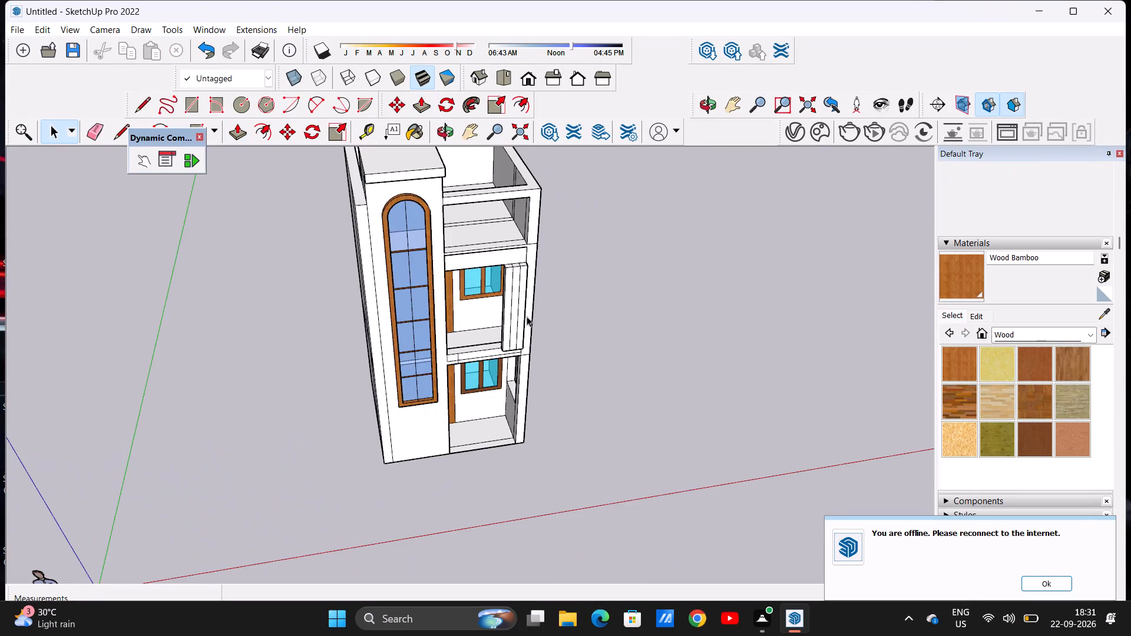
pyautogui.moveTo(529, 325); pyautogui.dragTo(476, 223, button='middle')
pyautogui.scroll(6, 504, 291)
pyautogui.scroll(-5, 508, 289)
pyautogui.moveTo(559, 326); pyautogui.dragTo(519, 305, button='middle')
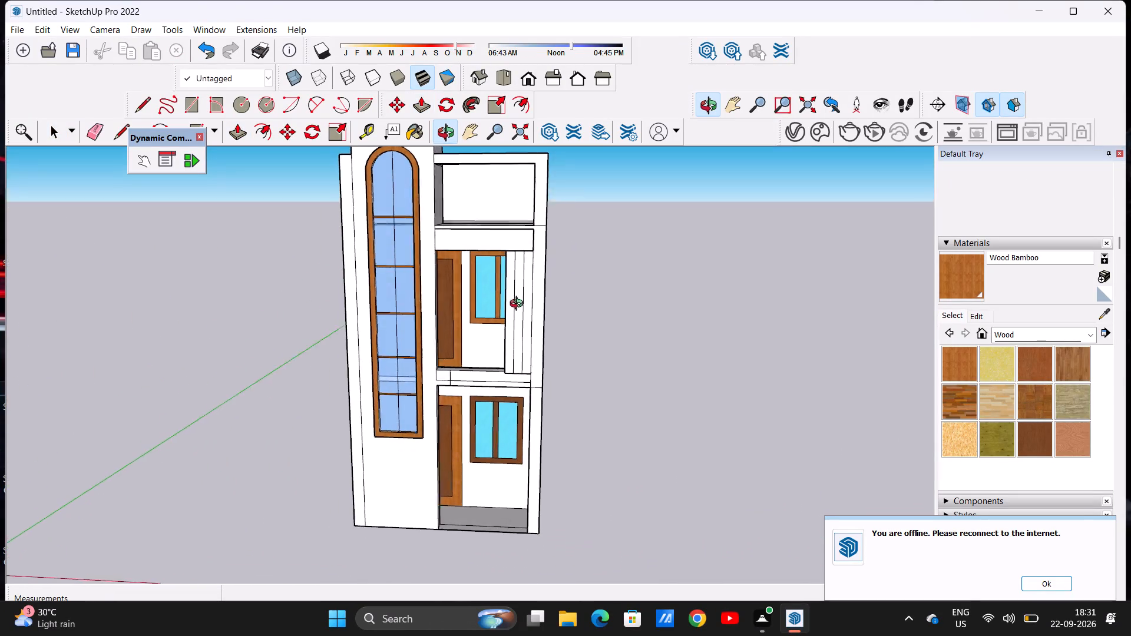
pyautogui.moveTo(519, 305); pyautogui.dragTo(609, 311, button='middle')
pyautogui.moveTo(494, 370); pyautogui.dragTo(471, 410, button='middle')
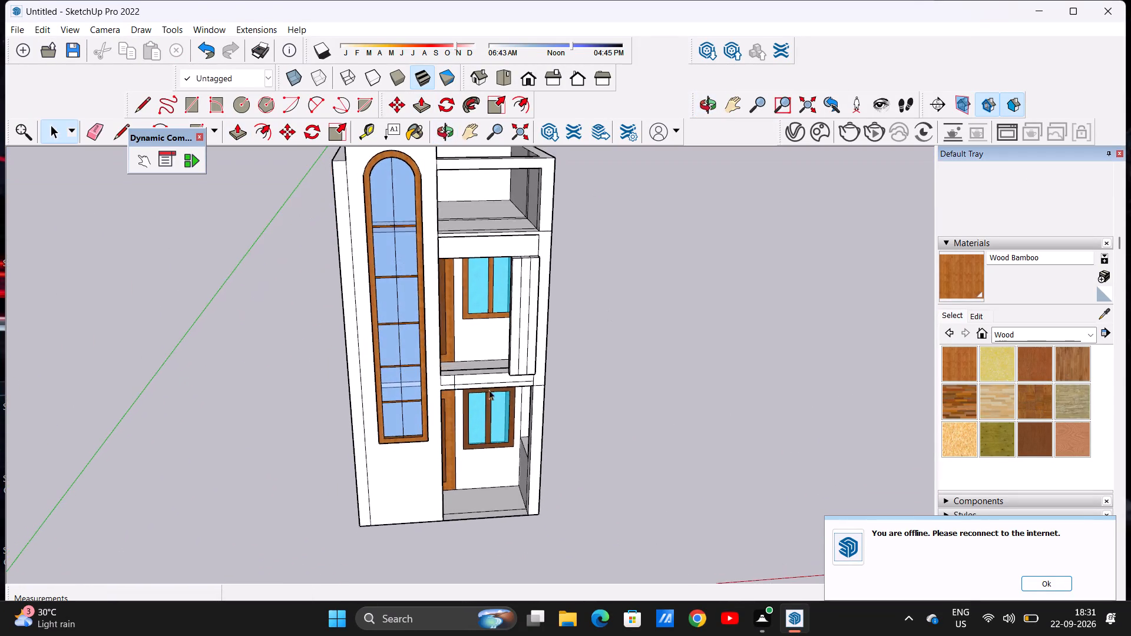
pyautogui.scroll(4, 473, 376)
pyautogui.moveTo(477, 393); pyautogui.dragTo(471, 442, button='middle')
pyautogui.scroll(4, 461, 400)
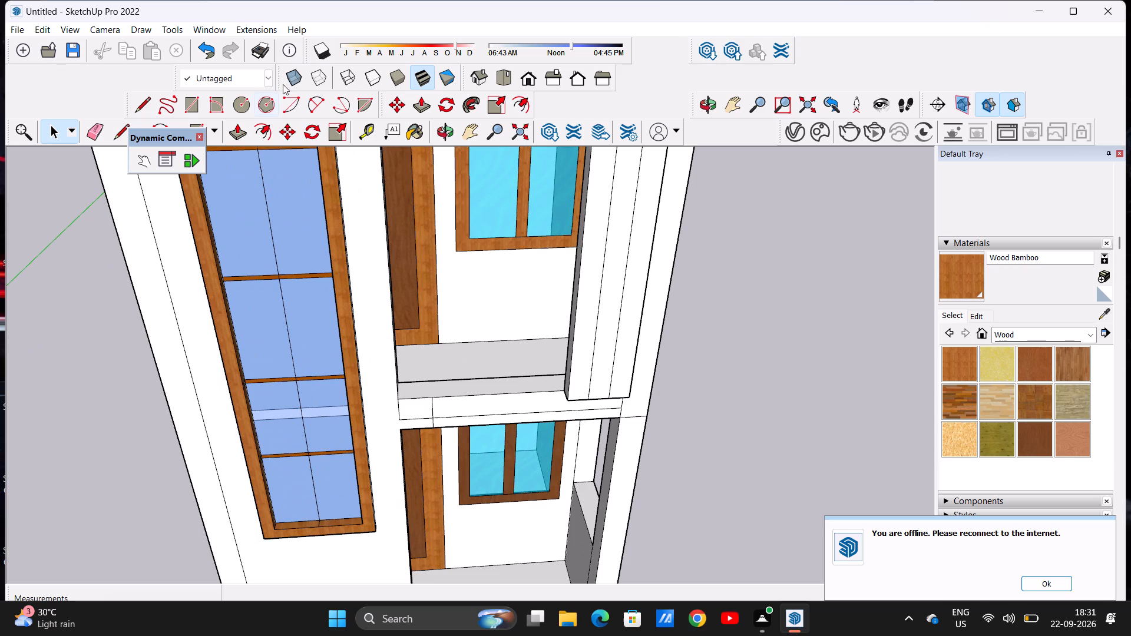
pyautogui.moveTo(503, 314); pyautogui.dragTo(574, 323, button='middle')
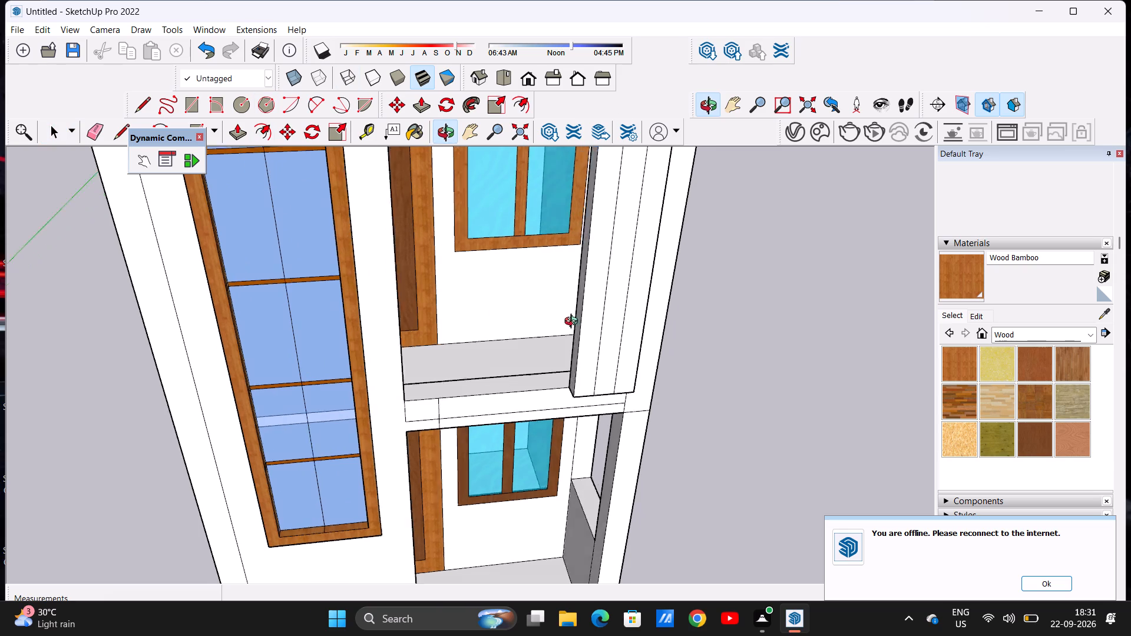
pyautogui.moveTo(574, 323); pyautogui.dragTo(618, 330, button='middle')
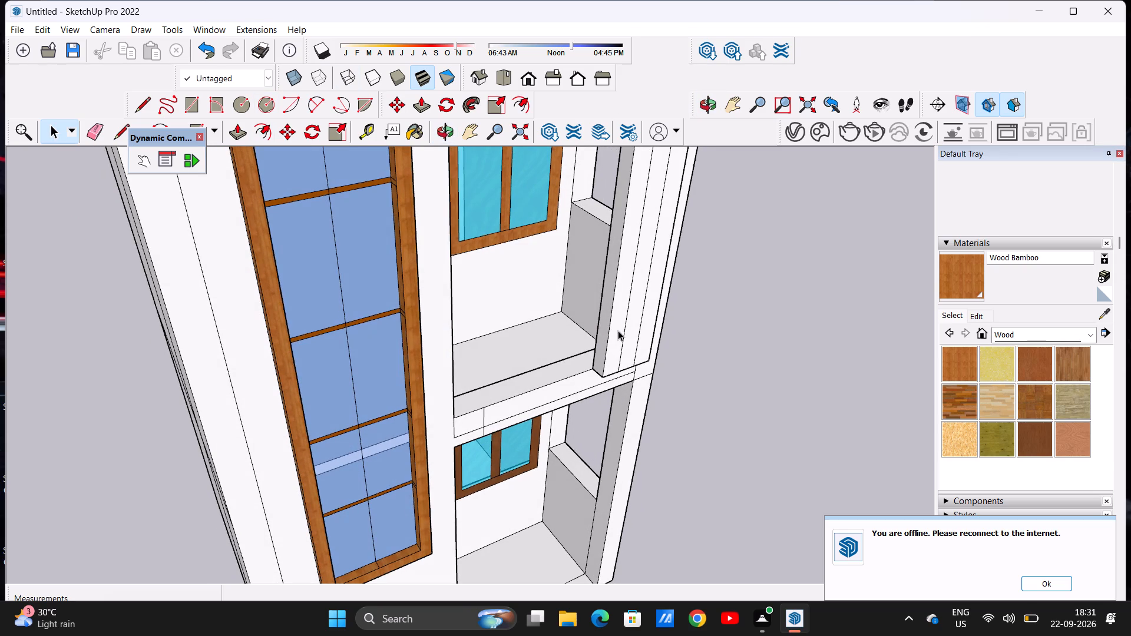
pyautogui.scroll(-5, 544, 379)
pyautogui.moveTo(529, 403); pyautogui.dragTo(512, 377, button='middle')
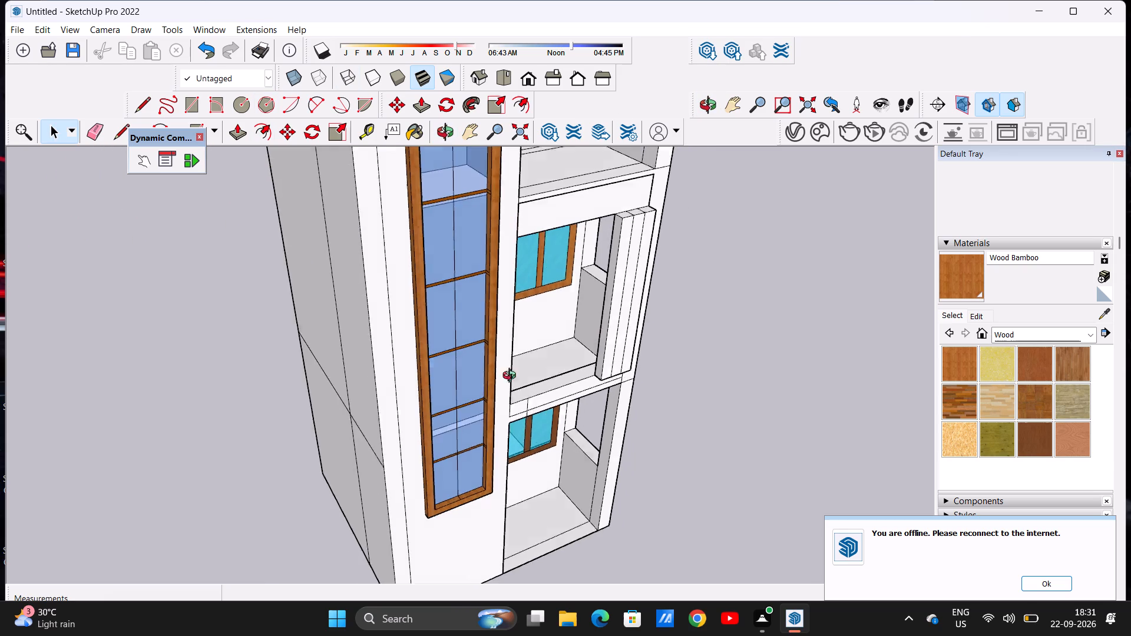
pyautogui.moveTo(512, 377); pyautogui.dragTo(346, 396, button='middle')
pyautogui.scroll(4, 591, 416)
pyautogui.scroll(1, 503, 422)
pyautogui.moveTo(520, 414); pyautogui.dragTo(574, 509, button='middle')
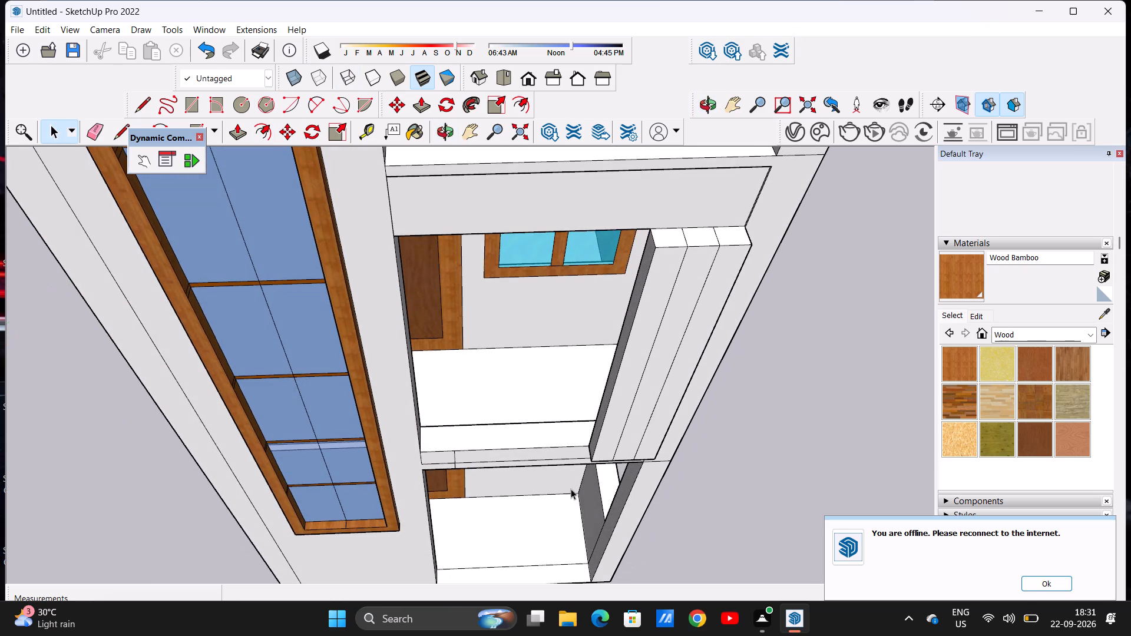
pyautogui.scroll(3, 576, 458)
pyautogui.scroll(-7, 595, 412)
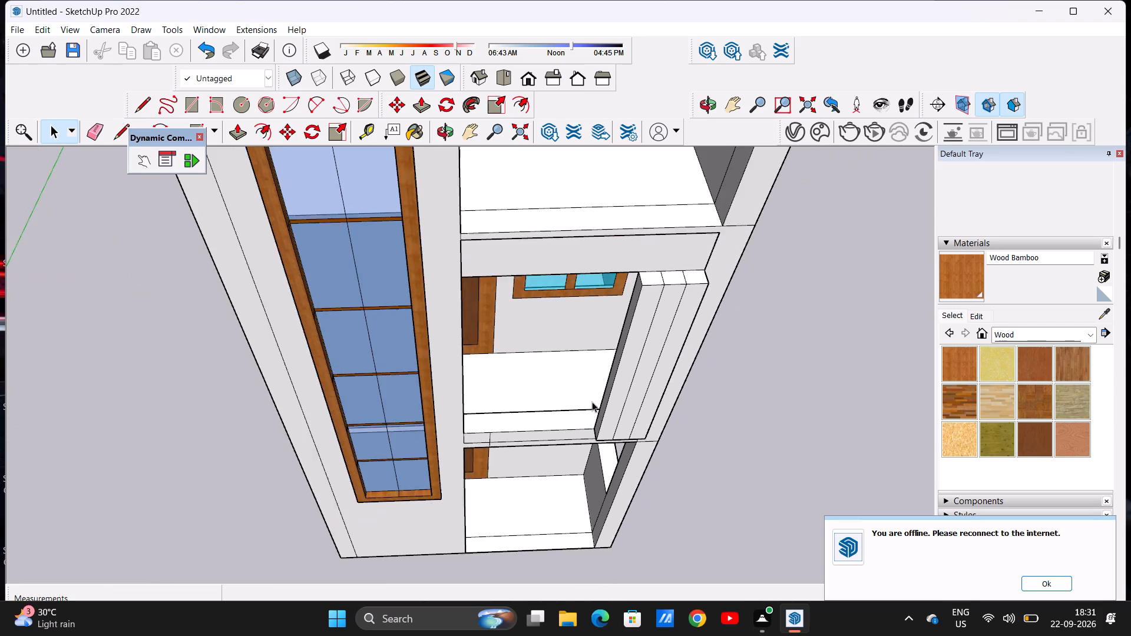
pyautogui.scroll(-2, 592, 402)
pyautogui.moveTo(580, 408); pyautogui.dragTo(570, 450, button='middle')
pyautogui.scroll(3, 593, 396)
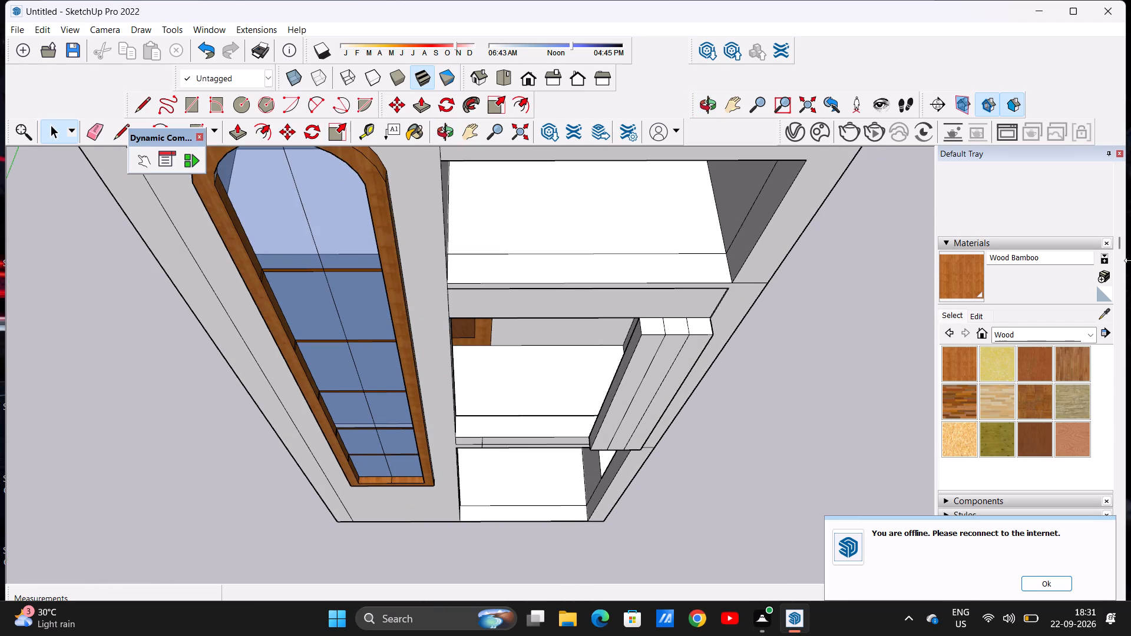
# Draw a 9" line across the inner side face of the balcony's wall next to the wooden door on the second level.
pyautogui.click(137, 103)
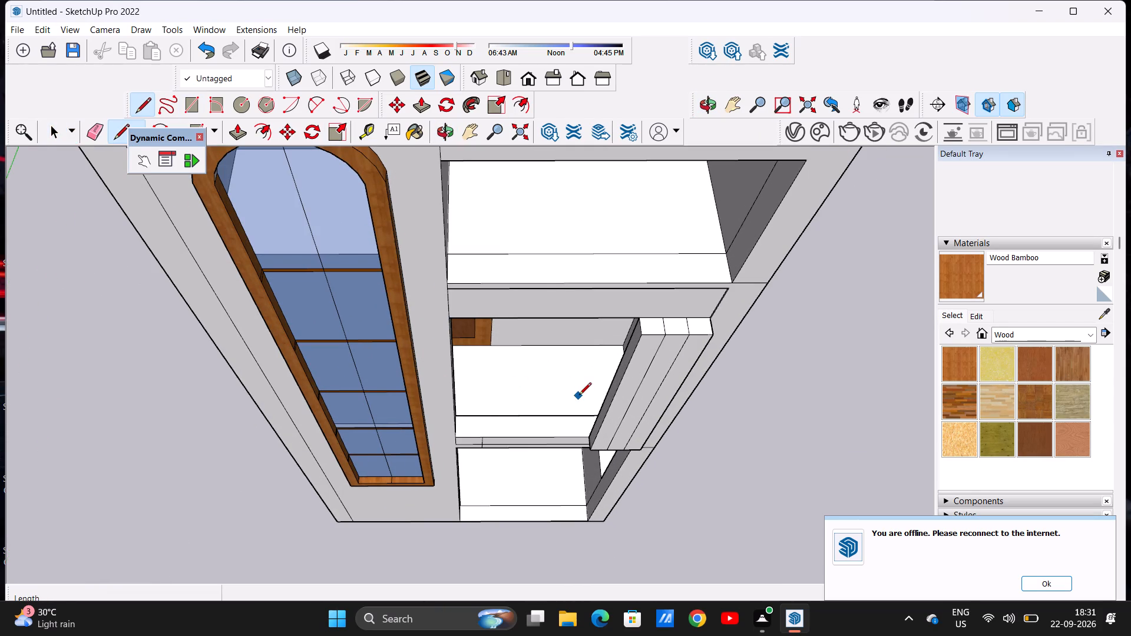
pyautogui.moveTo(579, 396); pyautogui.dragTo(379, 329, button='middle')
pyautogui.moveTo(466, 377); pyautogui.dragTo(528, 324, button='middle')
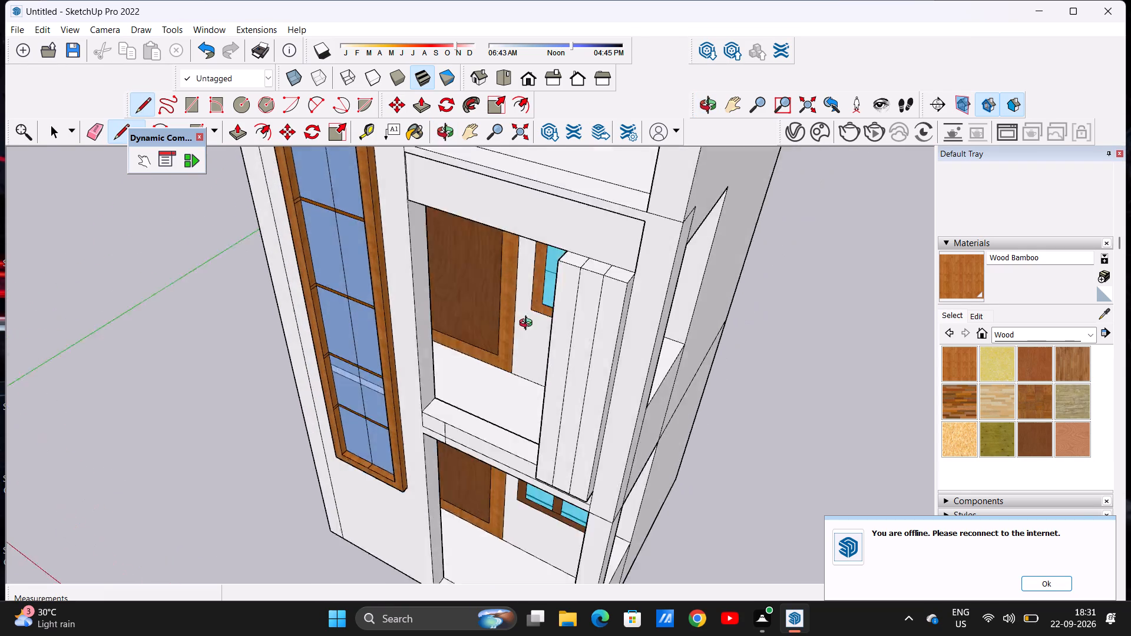
pyautogui.moveTo(528, 324); pyautogui.dragTo(492, 282, button='middle')
pyautogui.scroll(3, 434, 301)
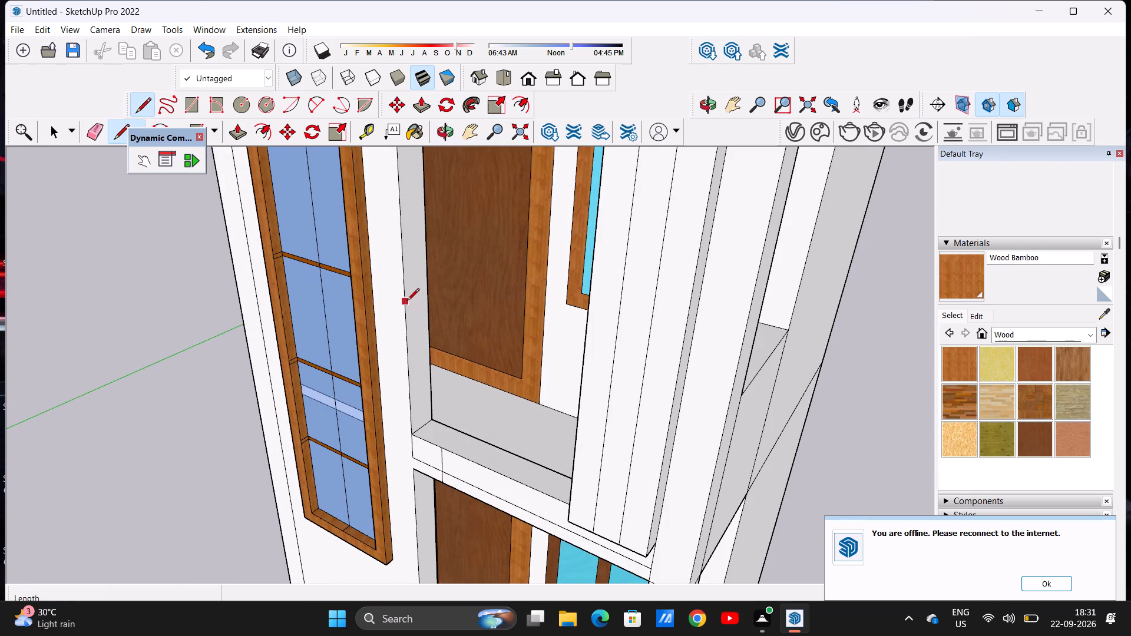
pyautogui.click(402, 293)
pyautogui.scroll(9, 428, 289)
pyautogui.click(426, 271)
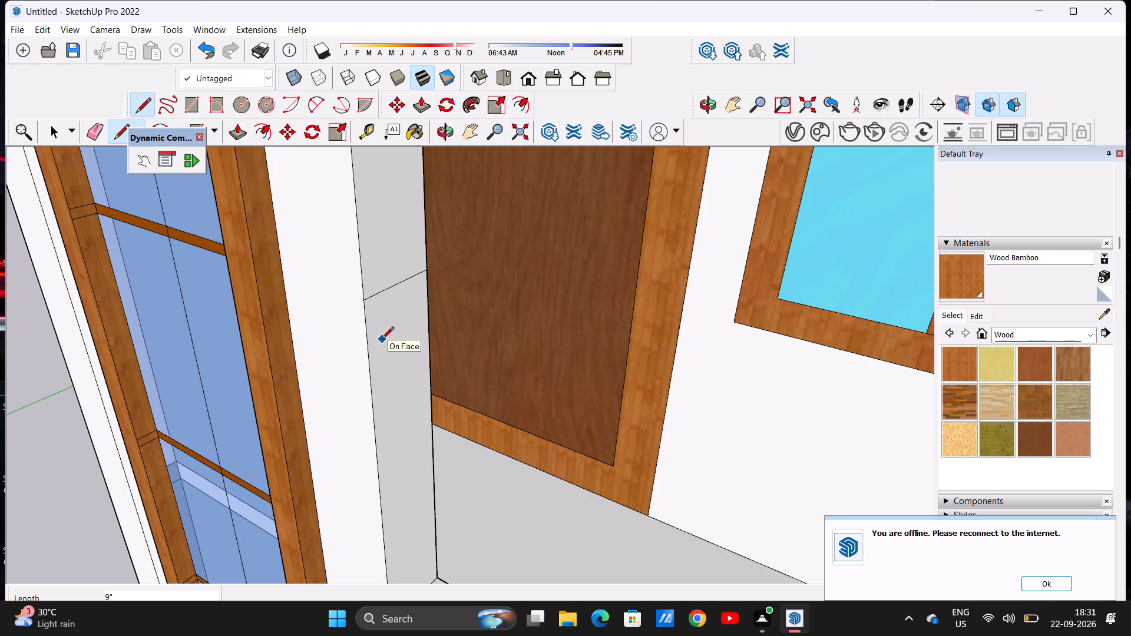
pyautogui.press('space')
# Undo the line drawn across the inner side face of the balcony's wall beside the wooden door.
pyautogui.scroll(-1, 423, 369)
pyautogui.moveTo(424, 367); pyautogui.dragTo(445, 314, button='middle')
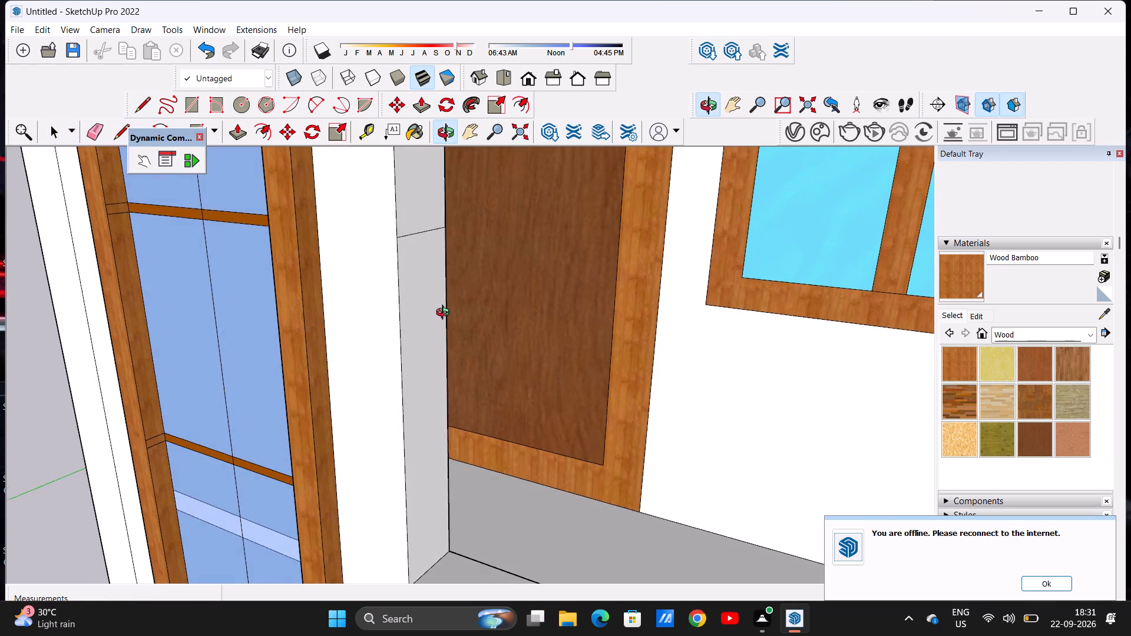
pyautogui.moveTo(445, 314); pyautogui.dragTo(444, 313, button='middle')
pyautogui.scroll(-9, 444, 313)
pyautogui.scroll(6, 457, 287)
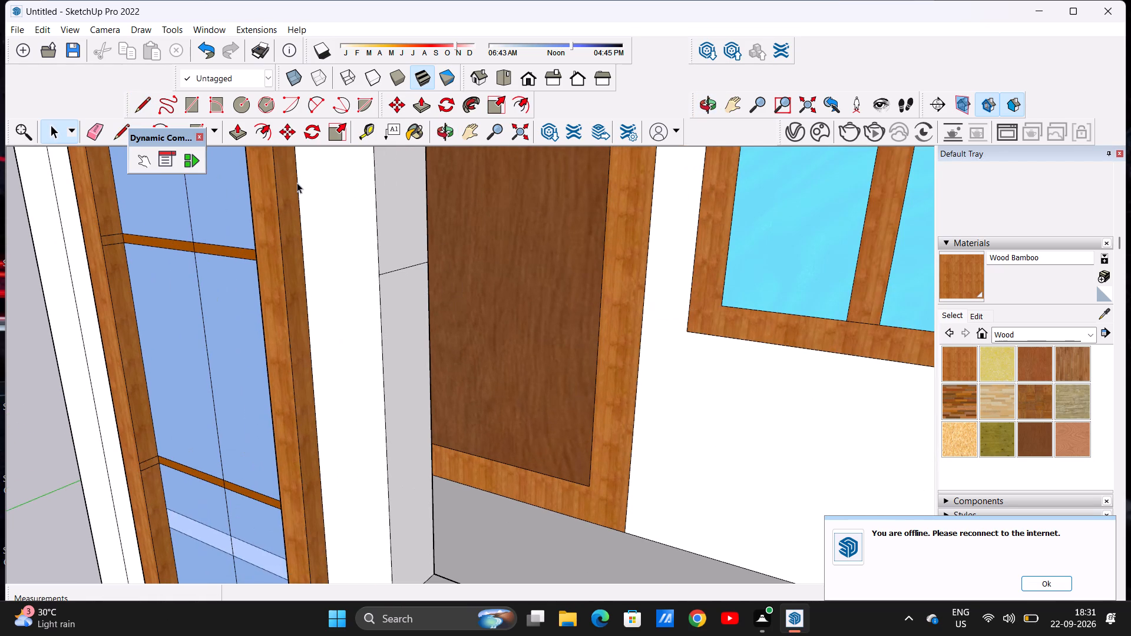
pyautogui.click(140, 98)
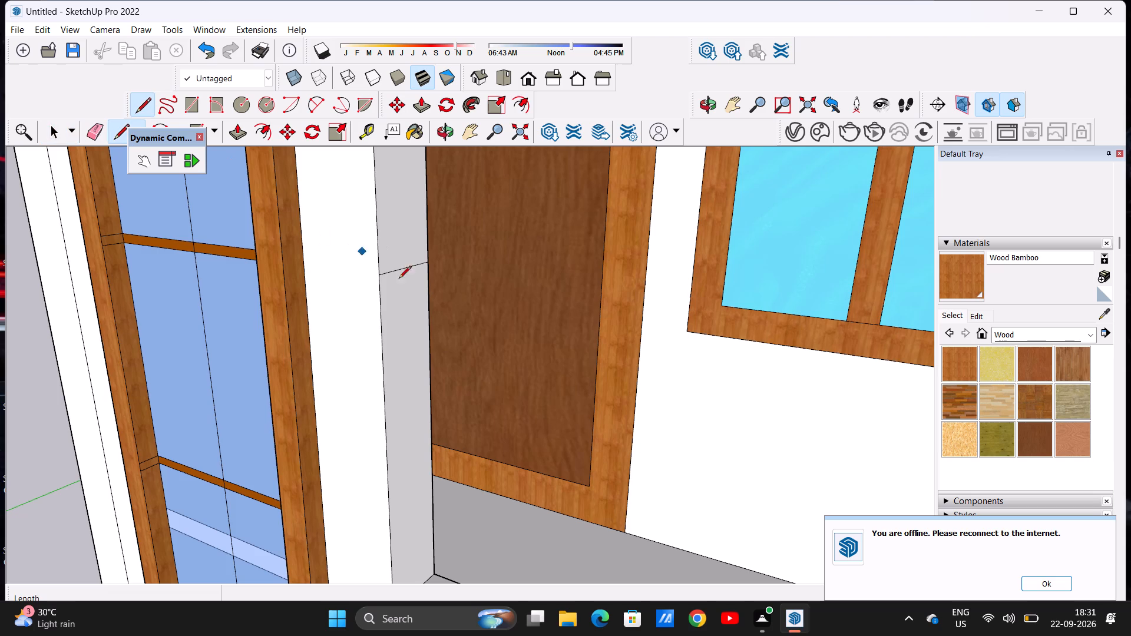
pyautogui.press('space')
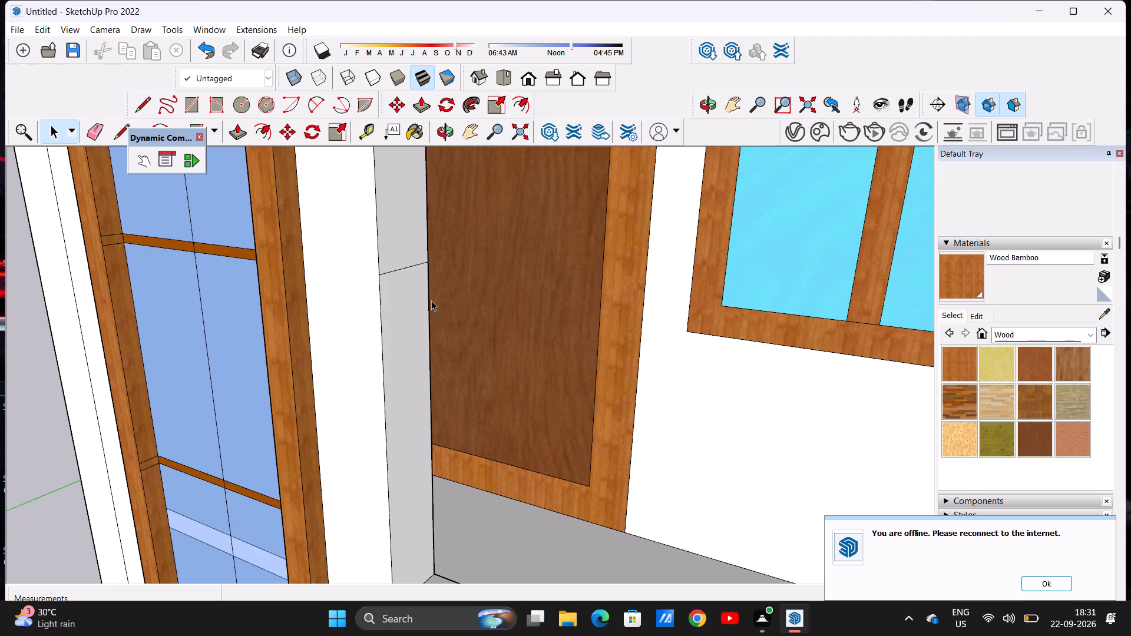
pyautogui.hotkey('ctrl', 'z')
# Draw a circle of about 1 1/16" radius on the inner side face of the second-level balcony's wall beside the wooden door.
pyautogui.scroll(-5, 383, 297)
pyautogui.scroll(1, 374, 270)
pyautogui.scroll(-13, 373, 269)
pyautogui.moveTo(398, 336); pyautogui.dragTo(602, 387, button='middle')
pyautogui.moveTo(456, 373); pyautogui.dragTo(433, 423, button='middle')
pyautogui.scroll(2, 448, 376)
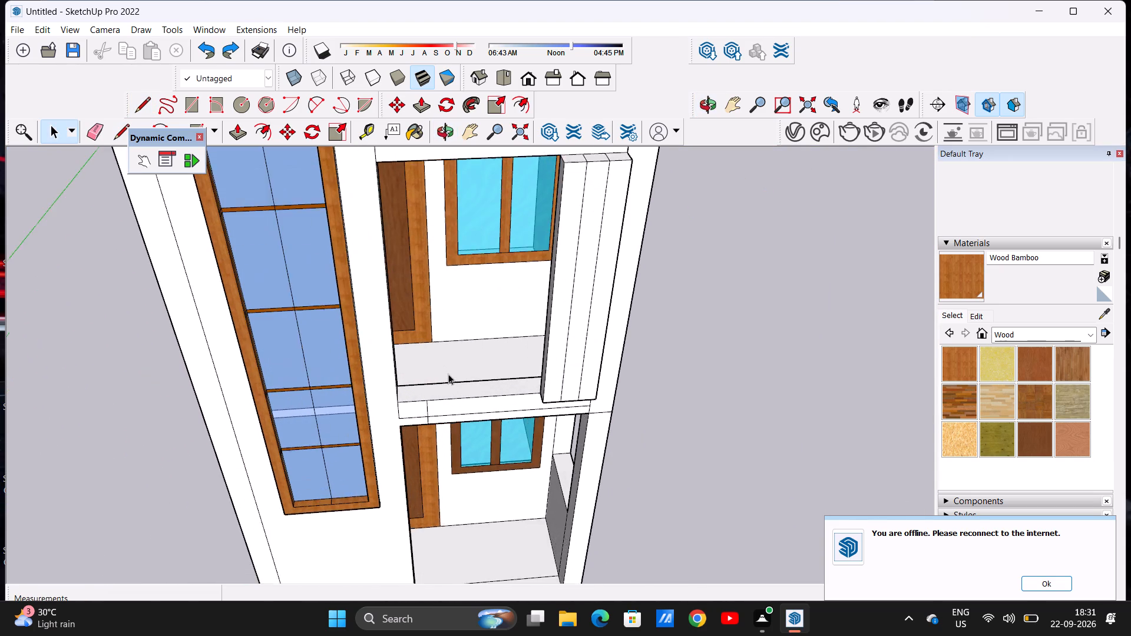
pyautogui.scroll(2, 448, 374)
pyautogui.click(239, 99)
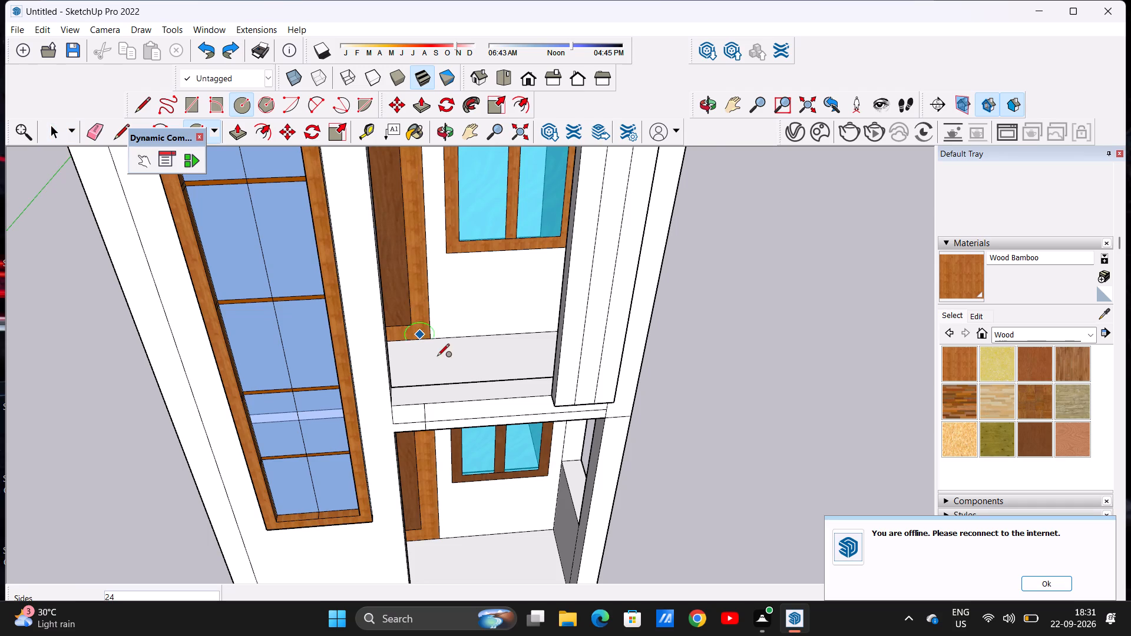
pyautogui.scroll(13, 422, 389)
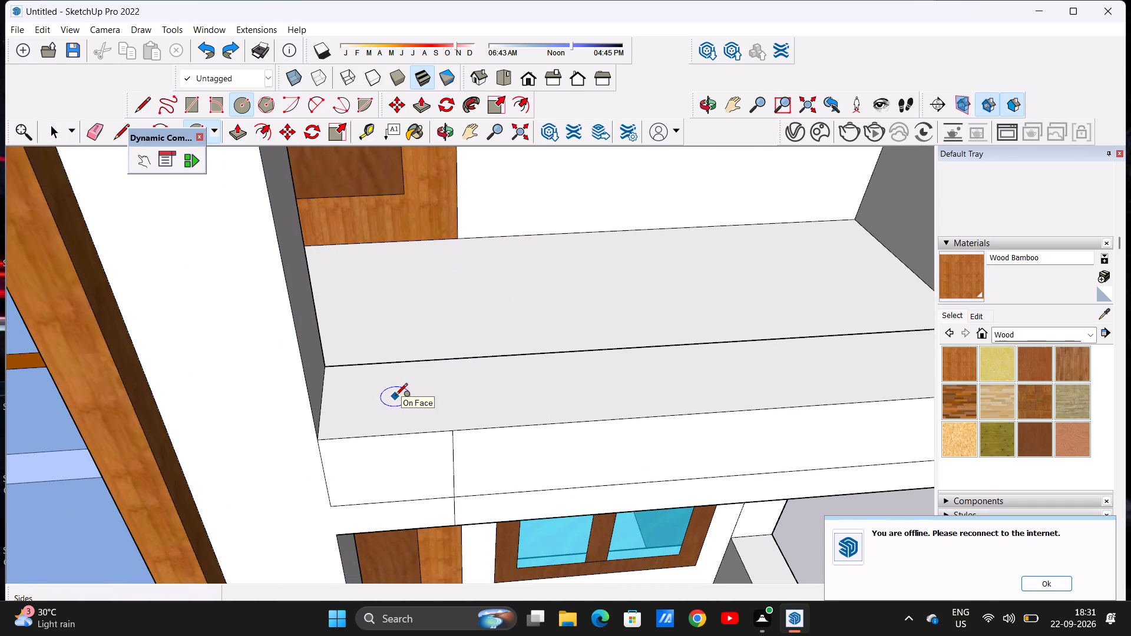
pyautogui.scroll(-3, 395, 396)
pyautogui.scroll(1, 395, 396)
pyautogui.scroll(-12, 395, 396)
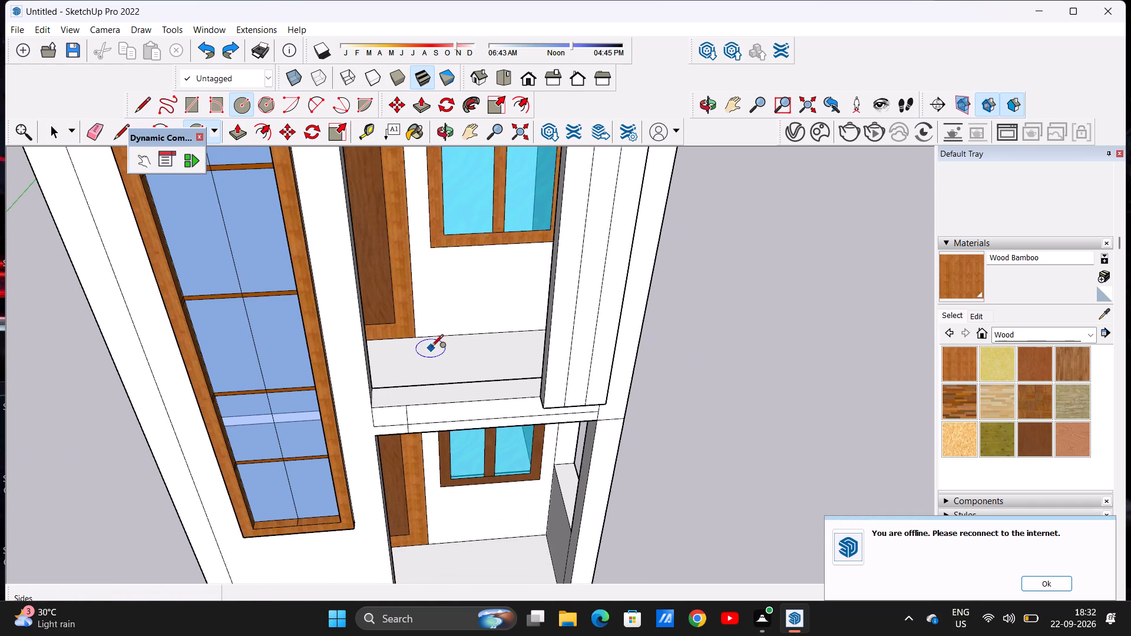
pyautogui.moveTo(433, 348); pyautogui.dragTo(247, 355, button='middle')
pyautogui.scroll(8, 320, 271)
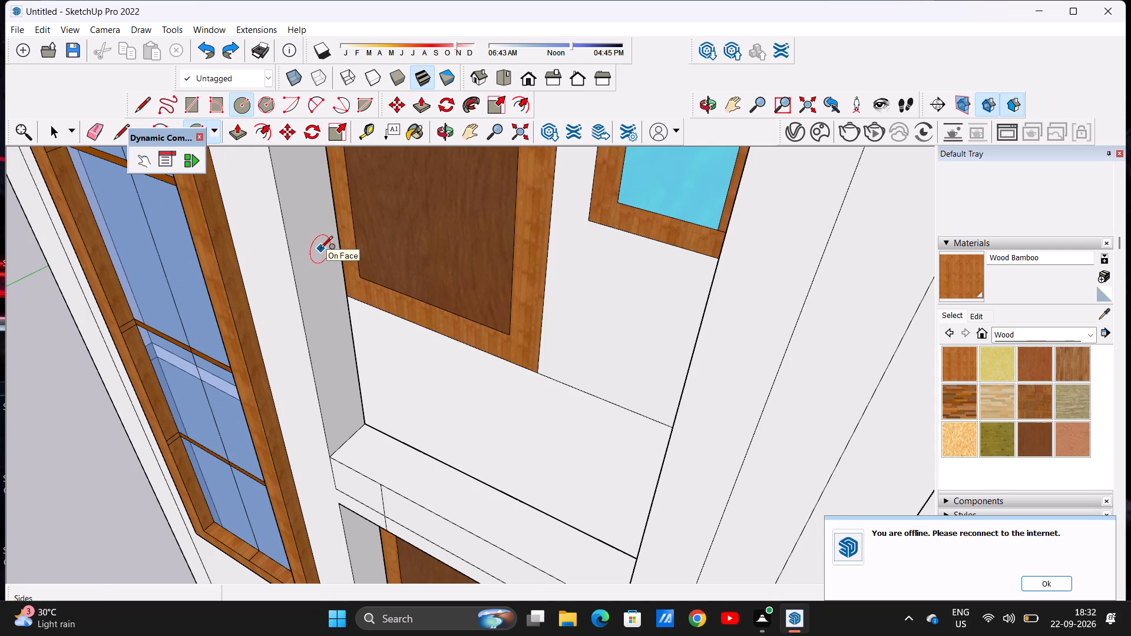
pyautogui.click(323, 254)
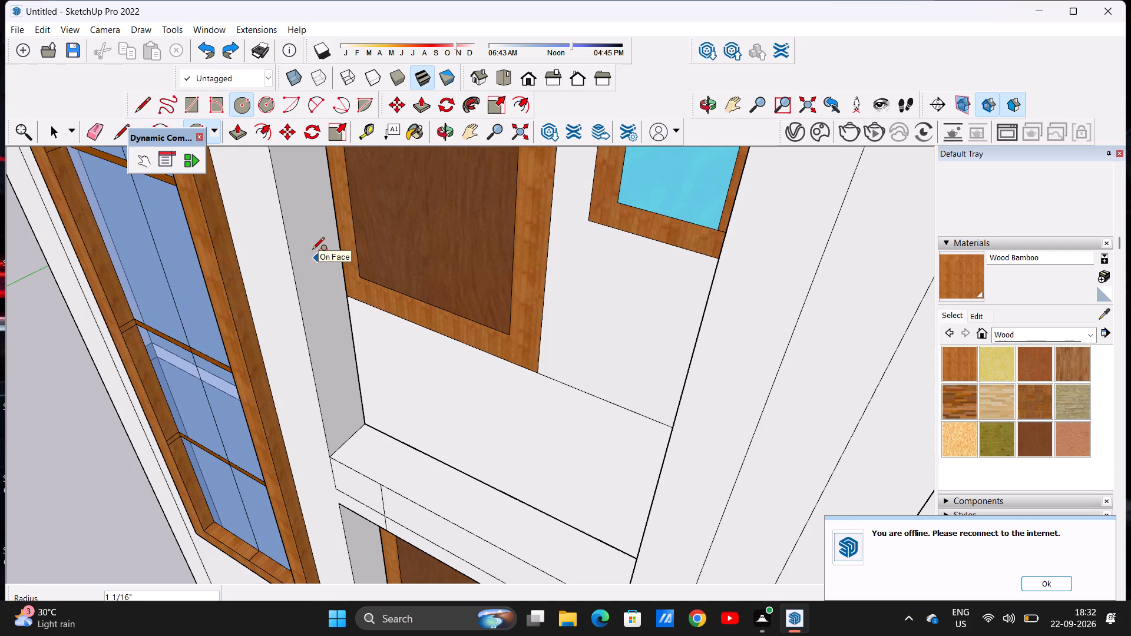
pyautogui.click(312, 250)
pyautogui.scroll(6, 347, 264)
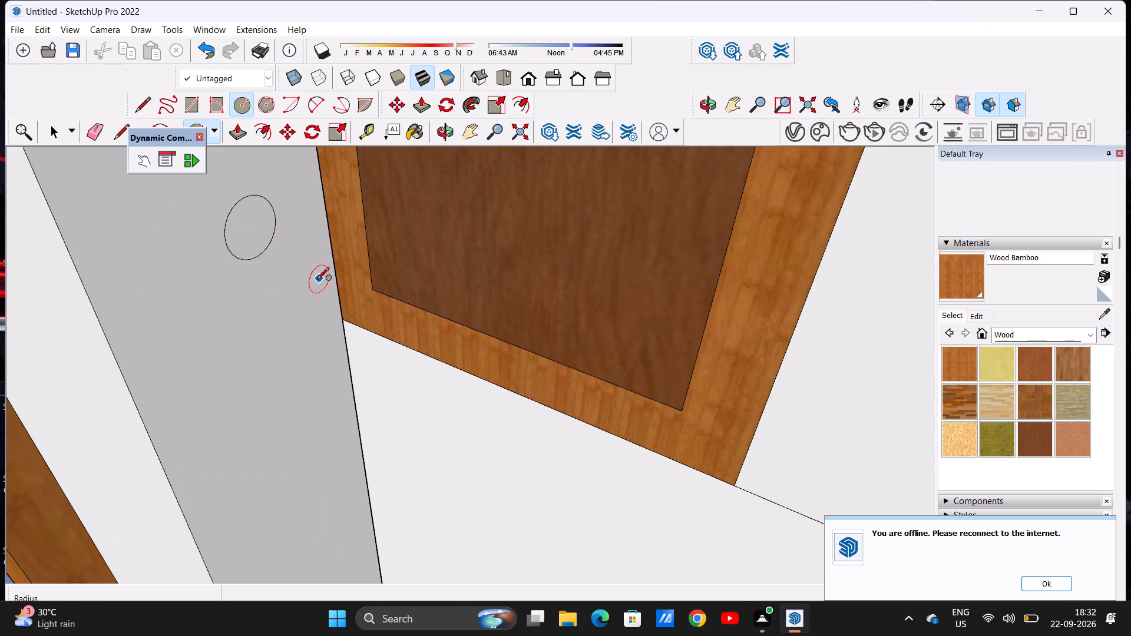
pyautogui.press('space')
# Push/Pull the circle about 5' 11 11/16" across the second-level balcony opening to the projecting strips, forming a round handrail.
pyautogui.scroll(-20, 283, 307)
pyautogui.scroll(-1, 283, 307)
pyautogui.moveTo(273, 310); pyautogui.dragTo(393, 323, button='middle')
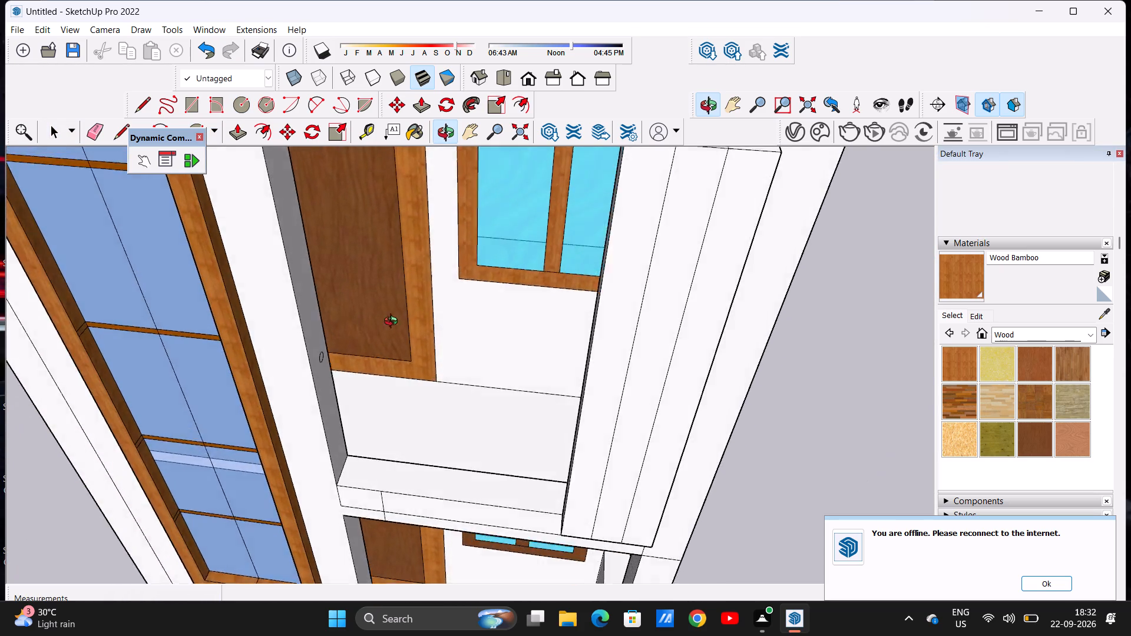
pyautogui.moveTo(393, 323); pyautogui.dragTo(439, 311, button='middle')
pyautogui.moveTo(438, 325); pyautogui.dragTo(329, 347, button='middle')
pyautogui.scroll(5, 312, 334)
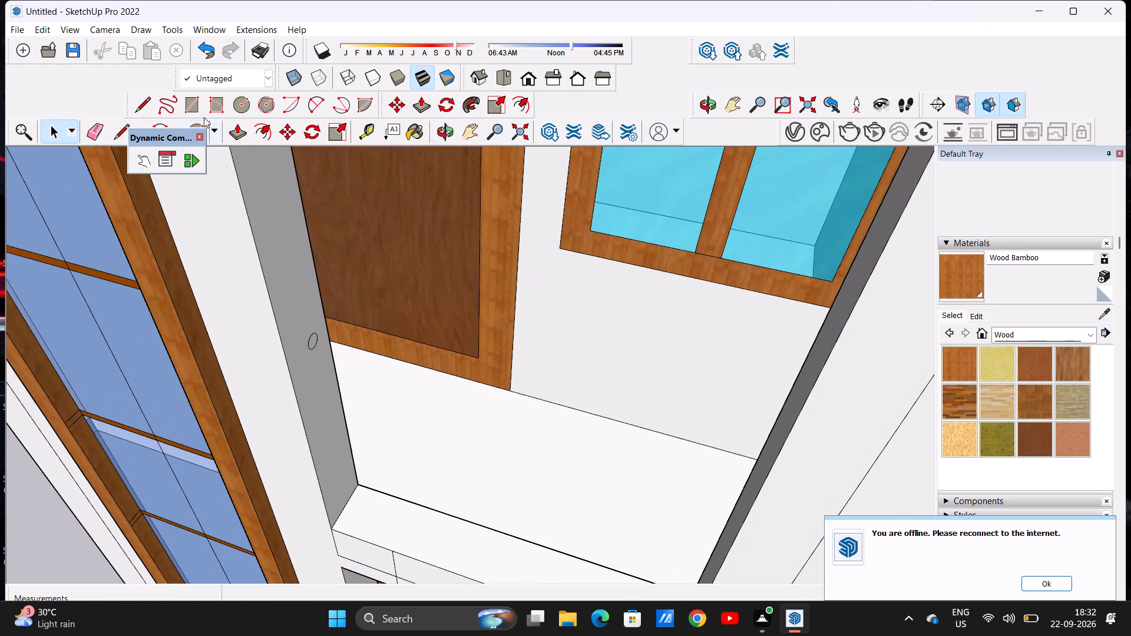
pyautogui.click(238, 130)
pyautogui.scroll(8, 336, 391)
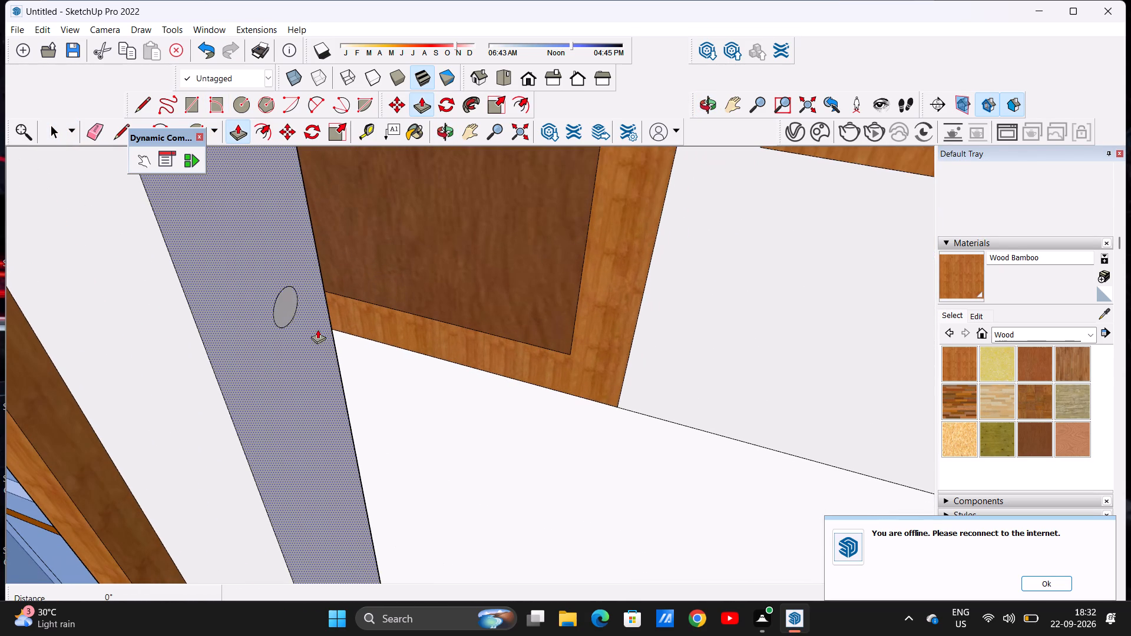
pyautogui.click(287, 304)
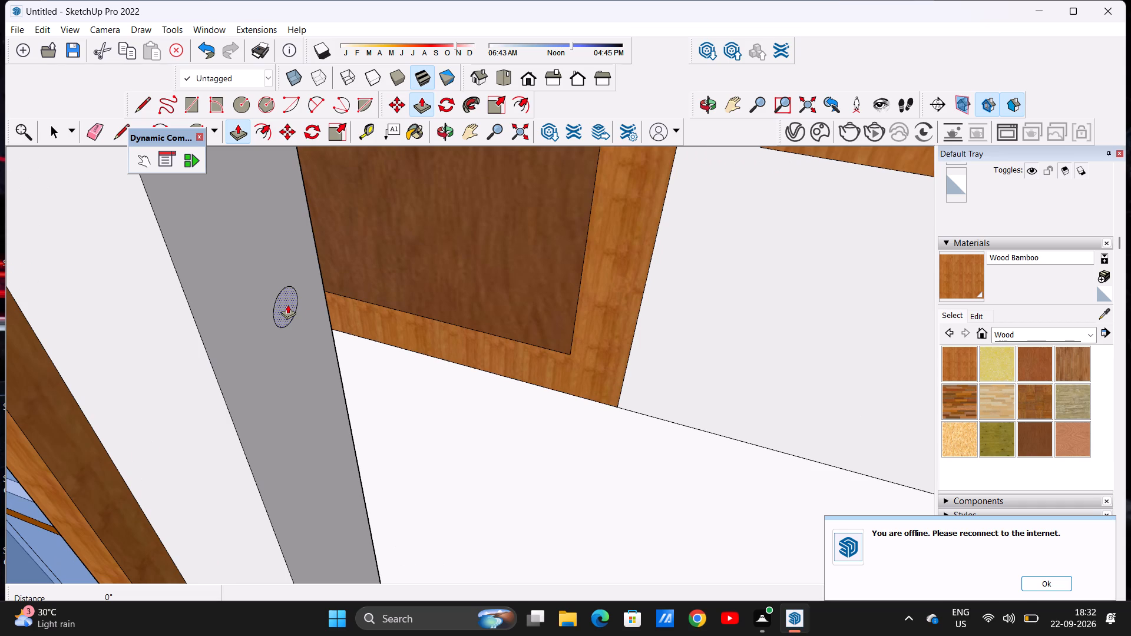
pyautogui.scroll(1, 443, 366)
pyautogui.scroll(-18, 443, 366)
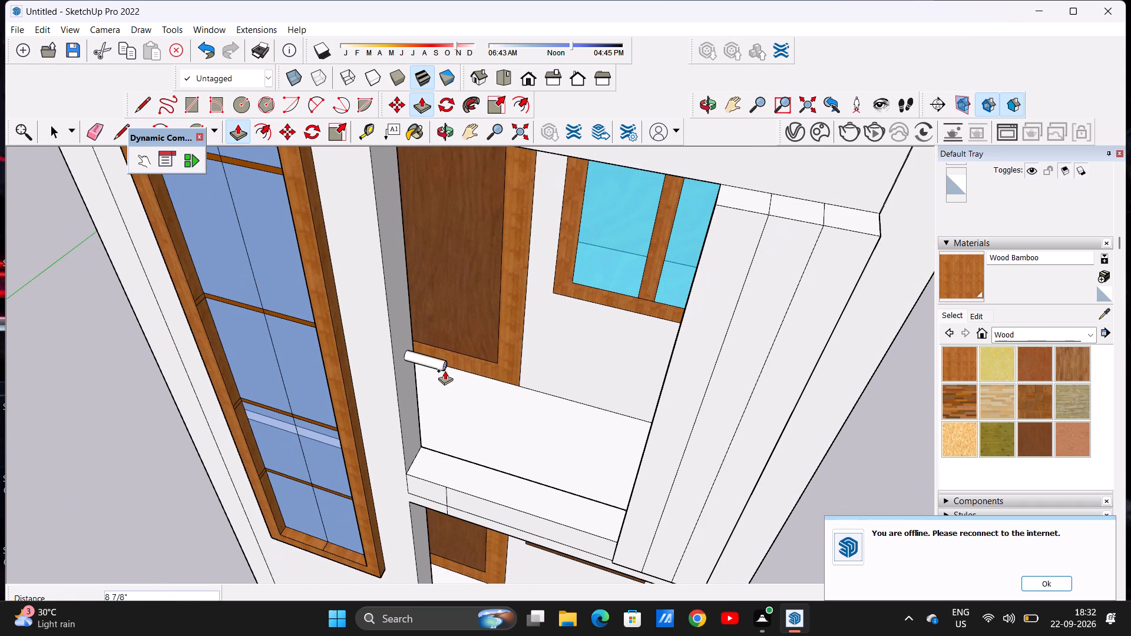
pyautogui.moveTo(640, 416); pyautogui.dragTo(824, 420, button='middle')
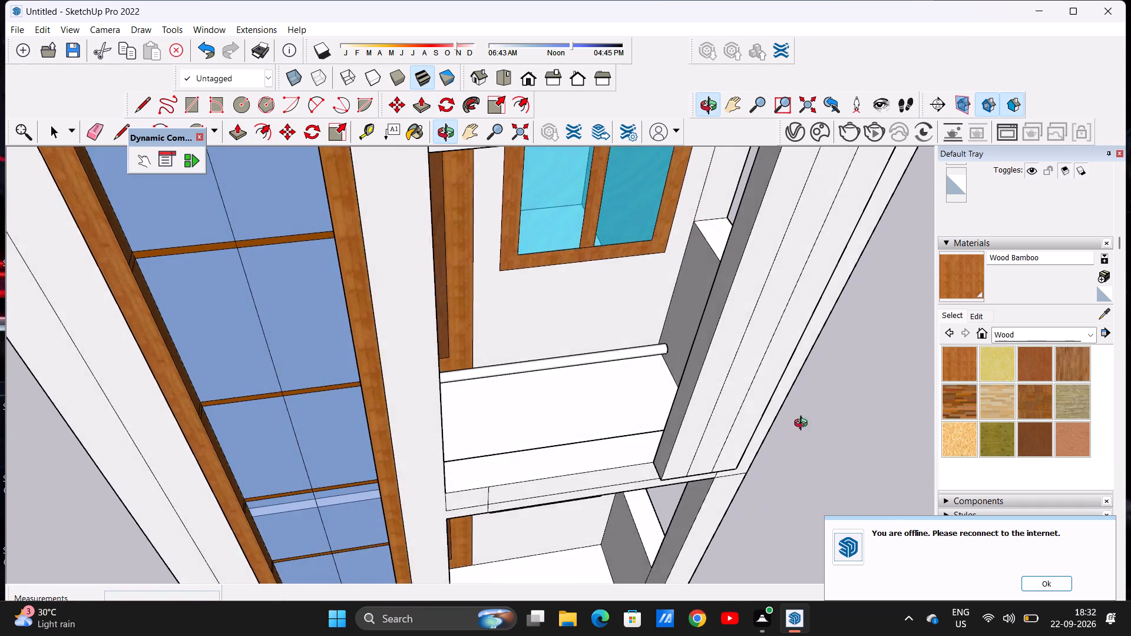
pyautogui.moveTo(824, 420); pyautogui.dragTo(928, 402, button='middle')
pyautogui.moveTo(606, 249); pyautogui.dragTo(689, 274, button='middle')
pyautogui.scroll(3, 663, 203)
pyautogui.moveTo(660, 205); pyautogui.dragTo(679, 246, button='middle')
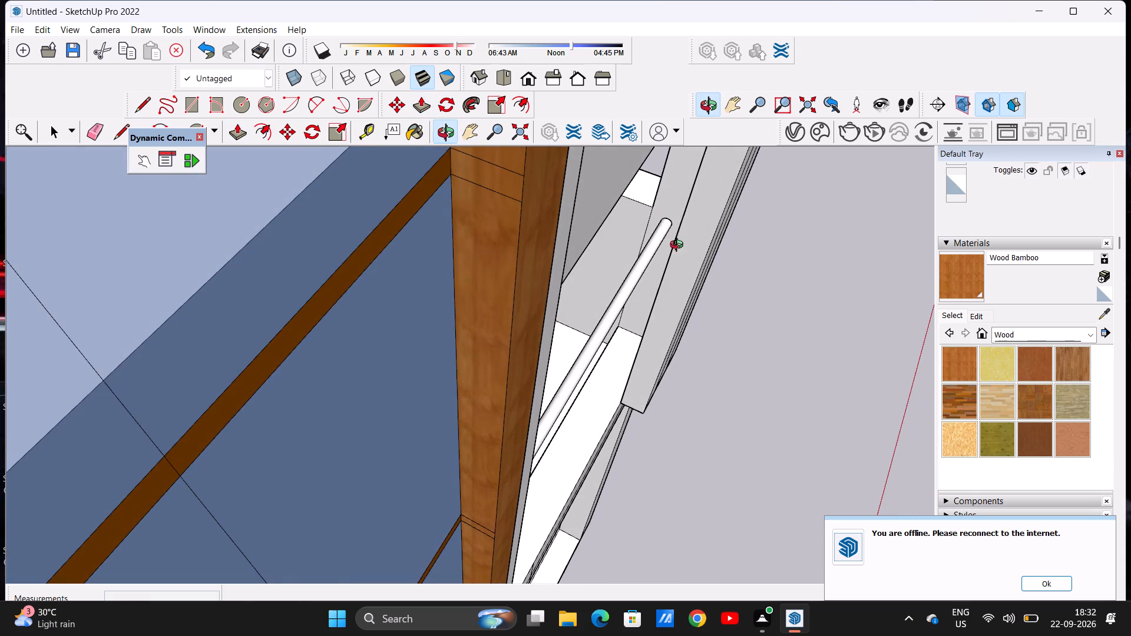
pyautogui.moveTo(679, 246); pyautogui.dragTo(679, 246, button='middle')
pyautogui.scroll(5, 674, 221)
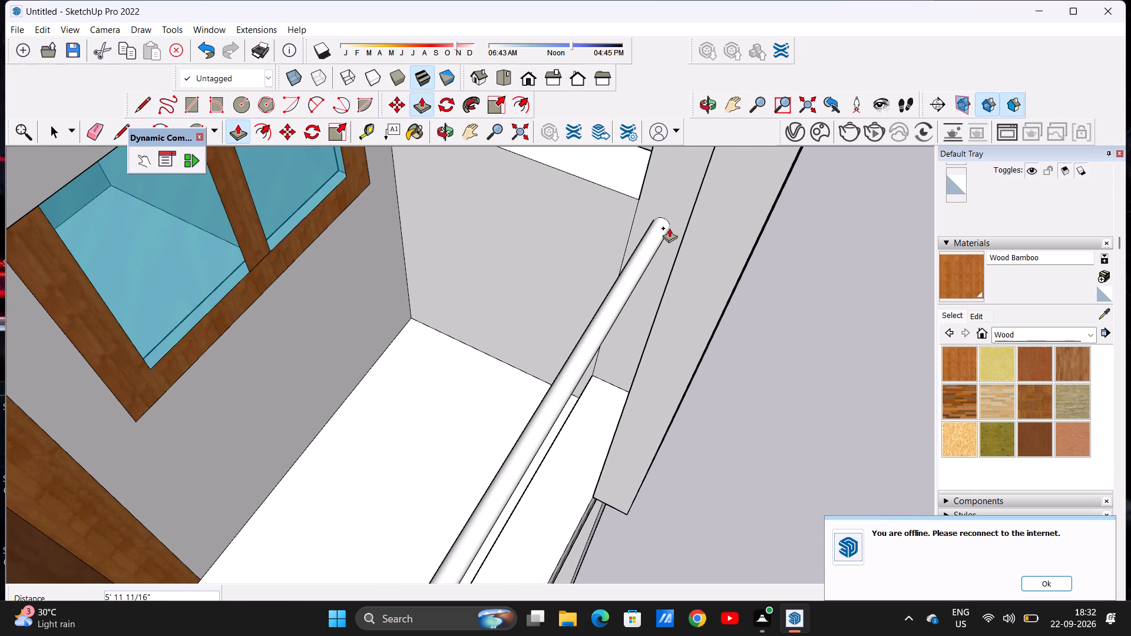
pyautogui.click(669, 228)
pyautogui.scroll(-11, 633, 226)
pyautogui.moveTo(619, 304); pyautogui.dragTo(401, 155, button='middle')
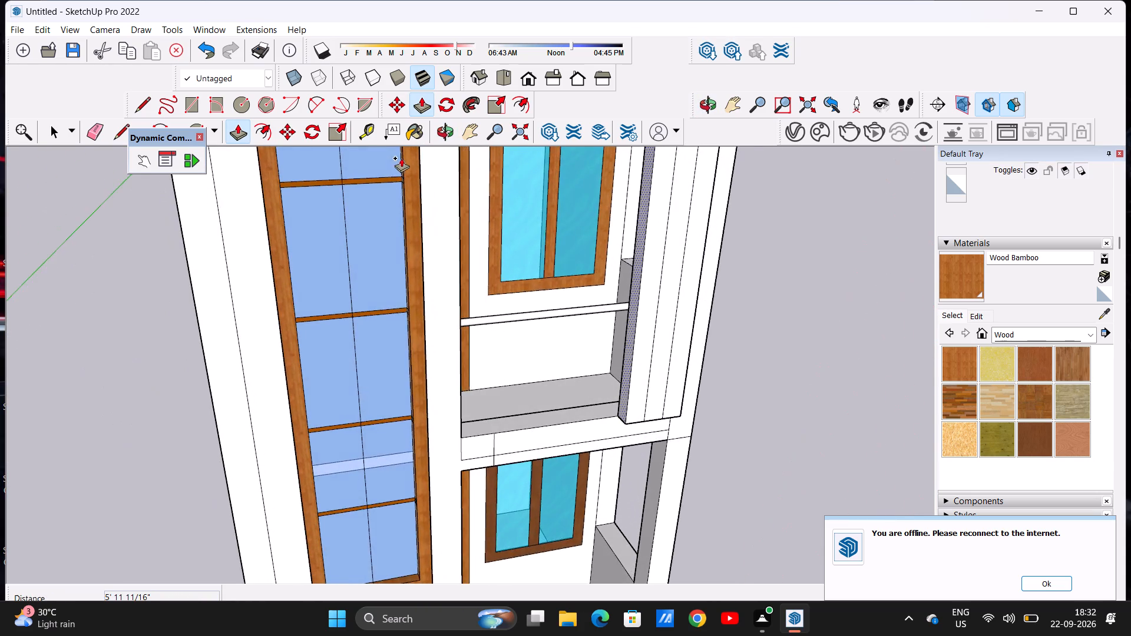
pyautogui.scroll(1, 547, 343)
pyautogui.moveTo(541, 362); pyautogui.dragTo(415, 257, button='middle')
pyautogui.press('space')
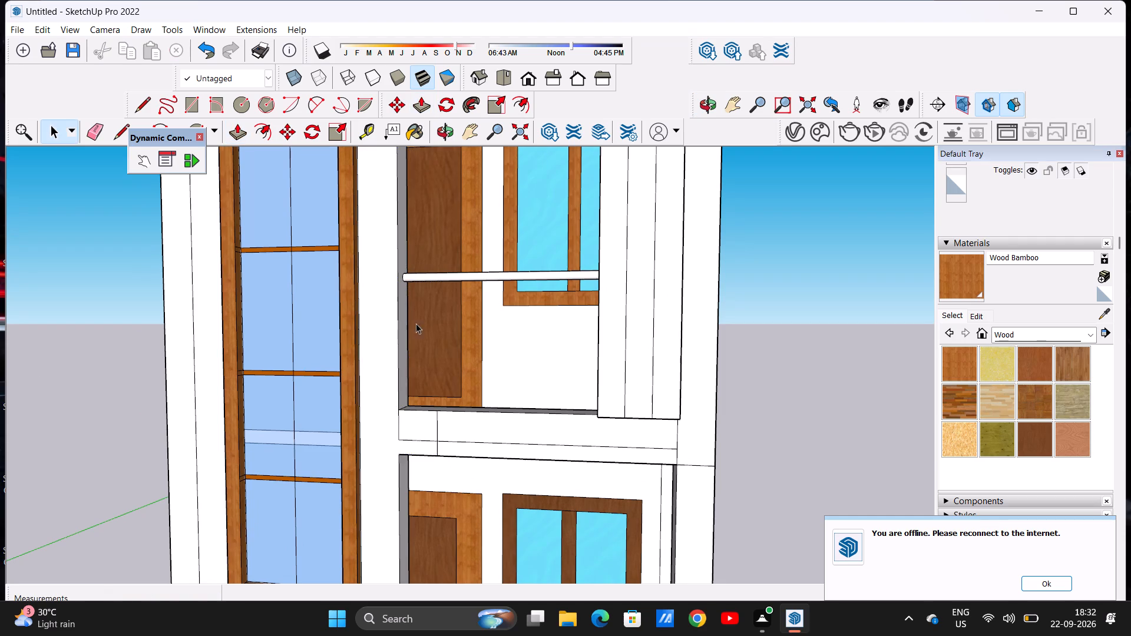
# Draw a circle of about 1 5/16" radius on the second-level balcony's front ledge, near the door-side wall below the handrail.
pyautogui.moveTo(436, 341); pyautogui.dragTo(548, 522, button='middle')
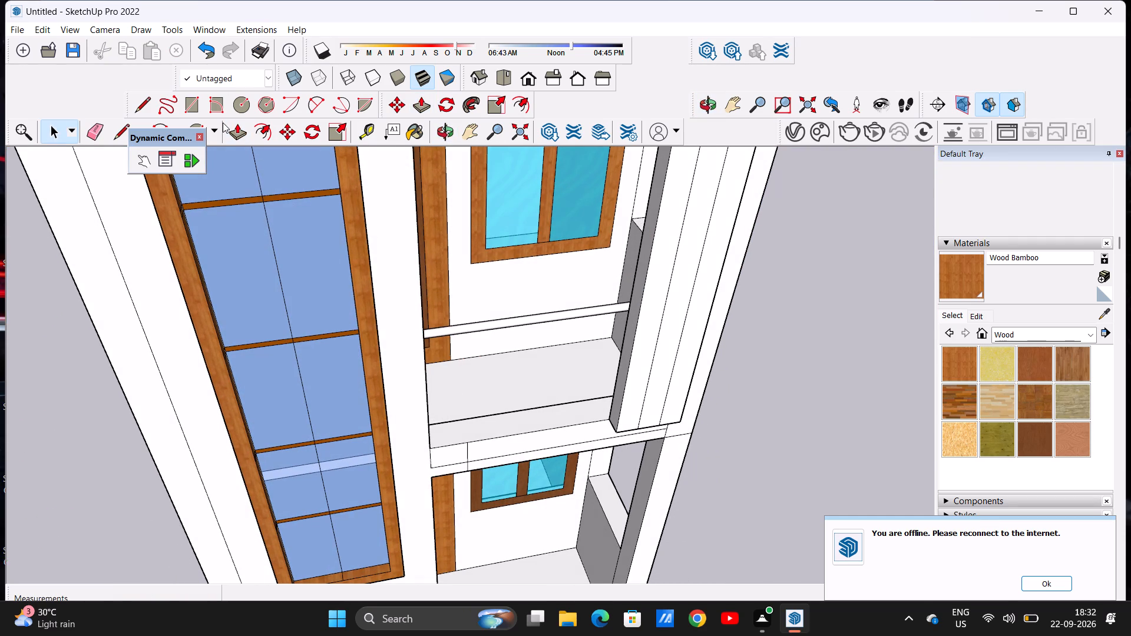
pyautogui.click(242, 105)
pyautogui.scroll(1, 554, 409)
pyautogui.moveTo(535, 420); pyautogui.dragTo(482, 459, button='middle')
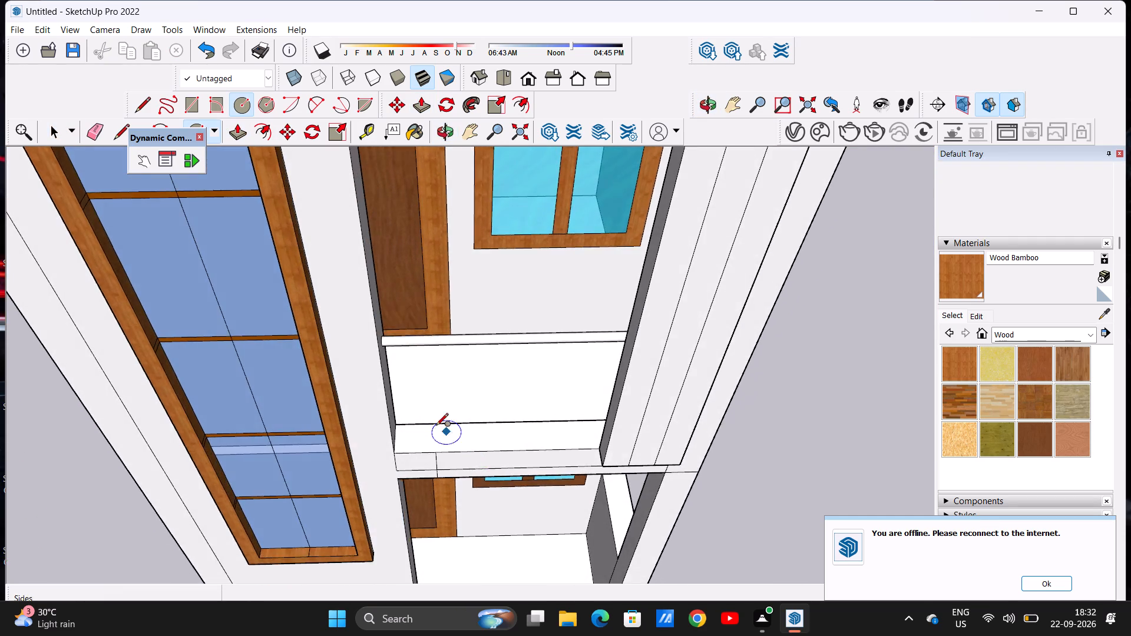
pyautogui.scroll(7, 432, 428)
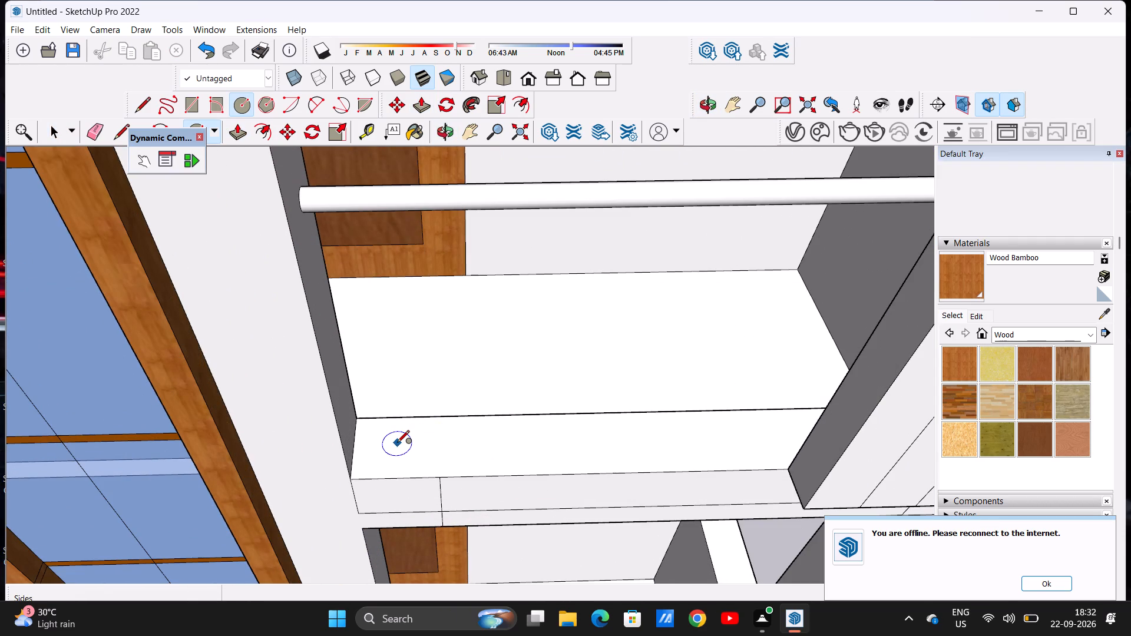
pyautogui.click(397, 443)
pyautogui.click(393, 435)
pyautogui.press('space')
# Copy the ledge circle about 3' 10 1/8" along the ledge to its far end beside the projecting strips.
pyautogui.scroll(10, 402, 468)
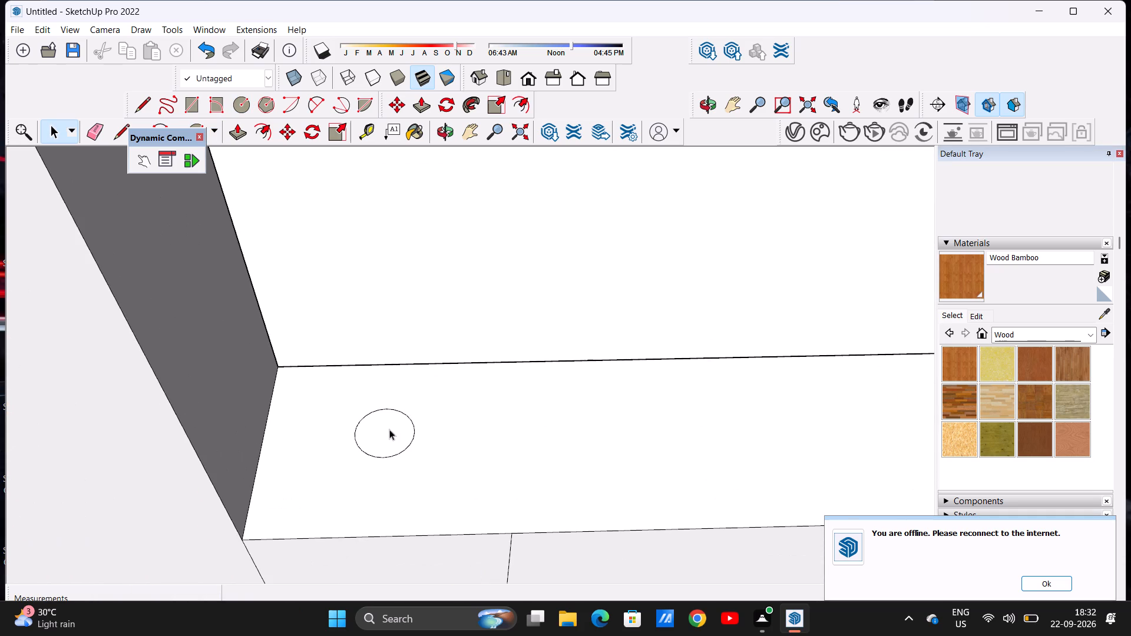
pyautogui.click(399, 451)
pyautogui.scroll(-2, 420, 439)
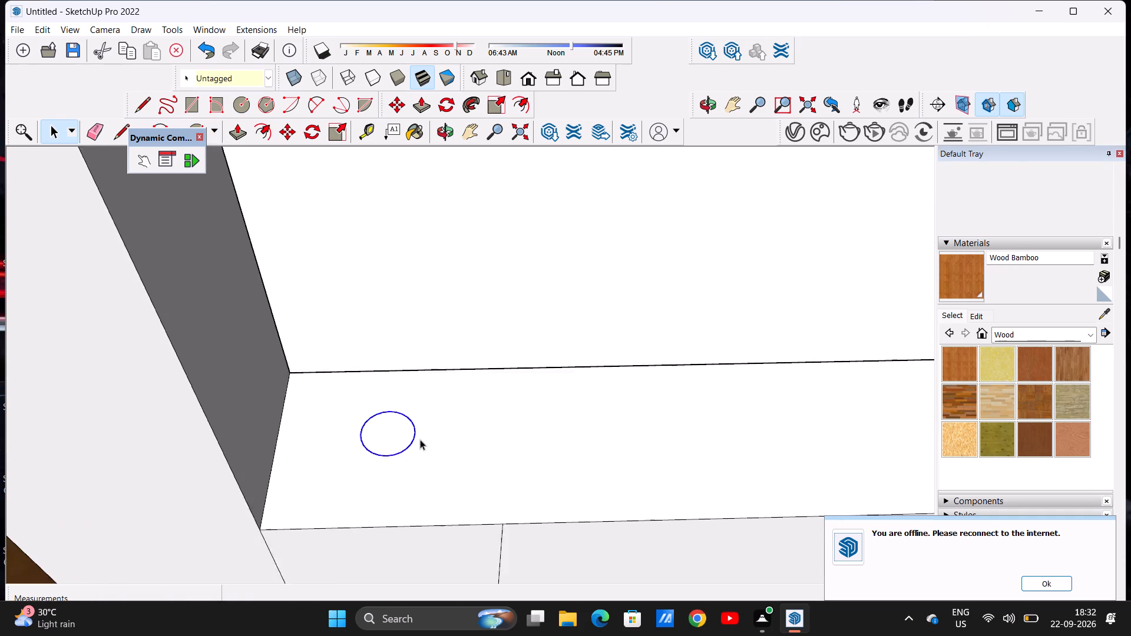
pyautogui.scroll(-14, 420, 439)
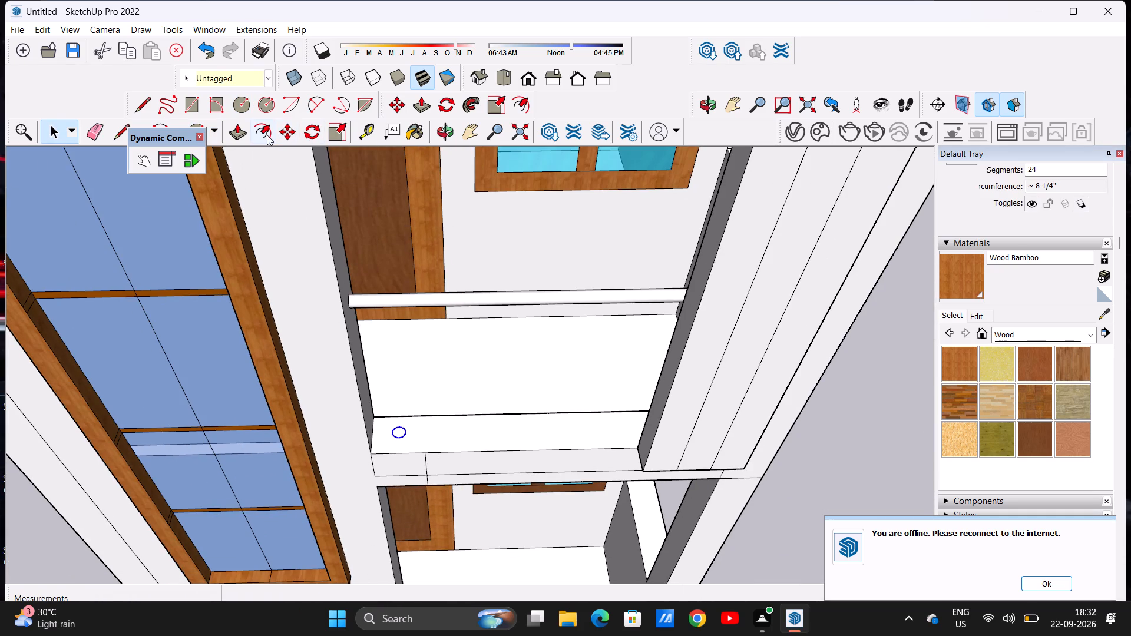
pyautogui.click(277, 136)
pyautogui.scroll(4, 479, 452)
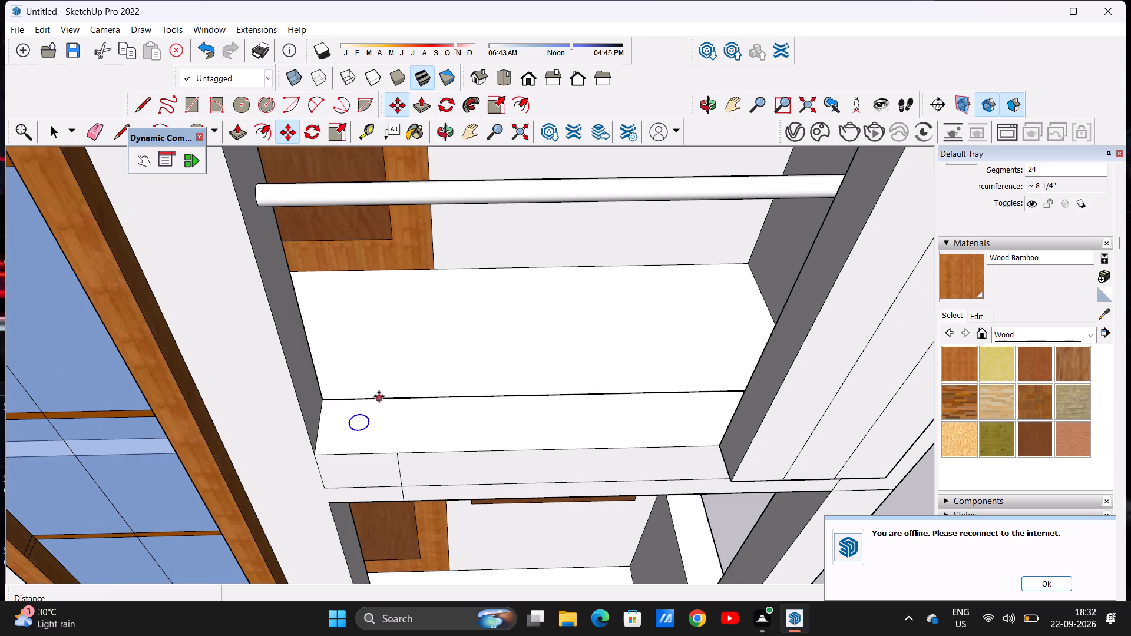
pyautogui.click(368, 429)
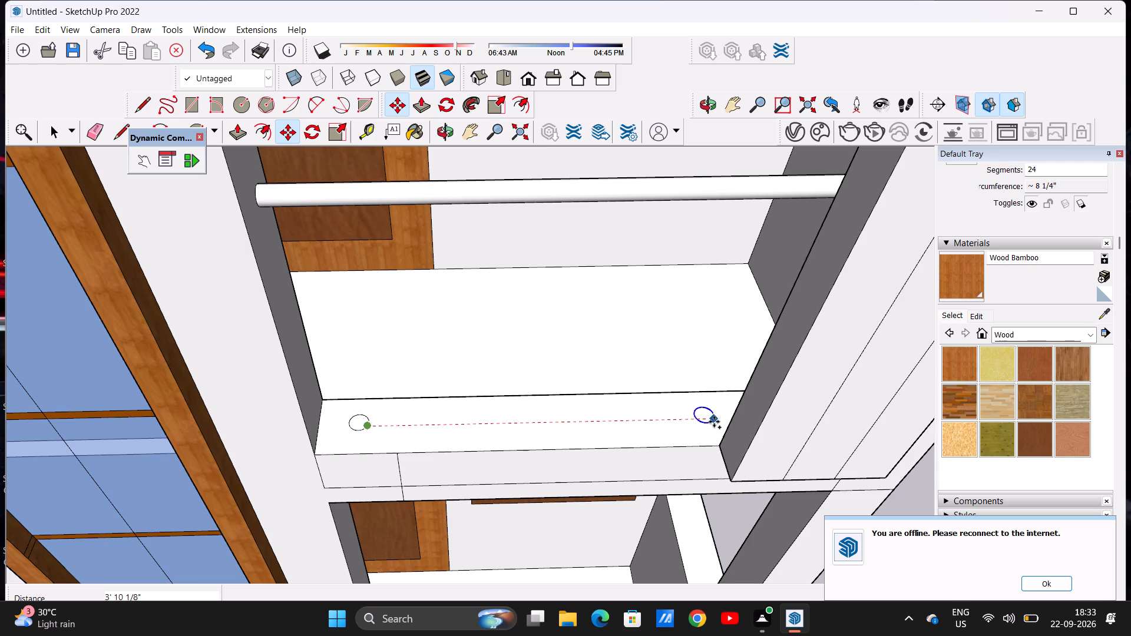
pyautogui.click(714, 422)
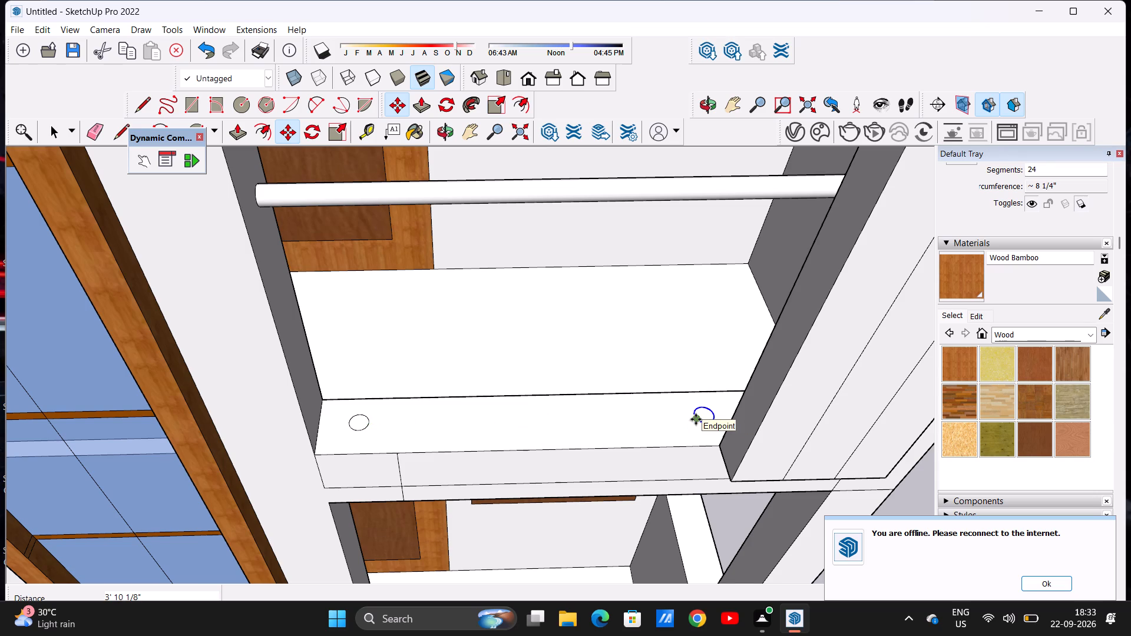
# Copy the far-end ledge circle back toward the door-side wall three times at roughly 1' 1" spacing, filling the gap between the end circles.
pyautogui.click(696, 419)
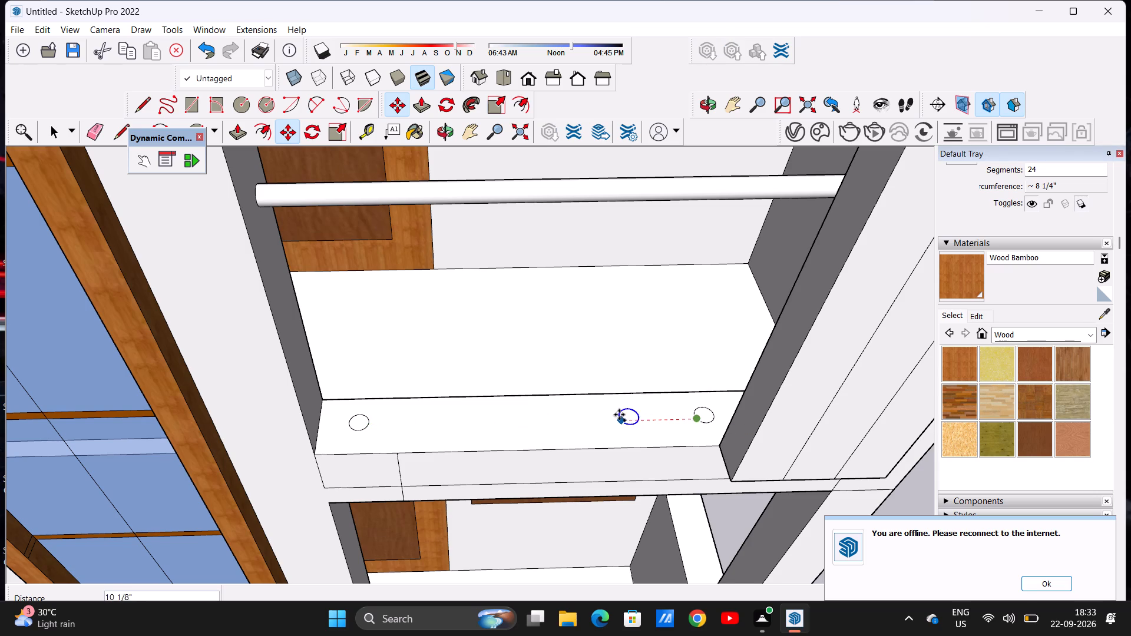
pyautogui.click(597, 418)
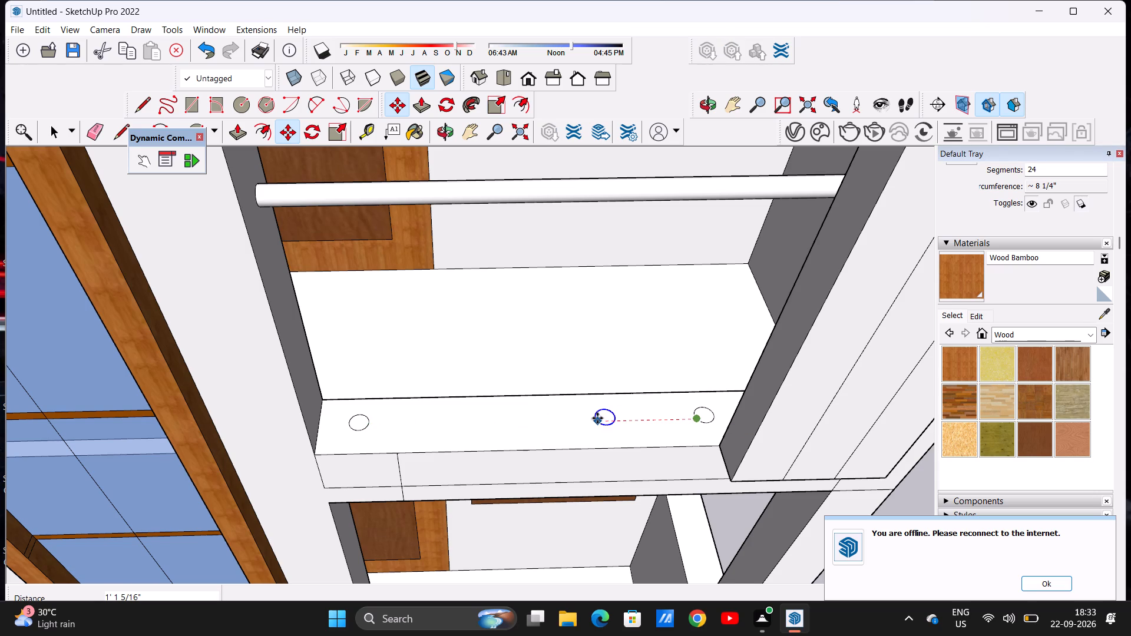
pyautogui.click(597, 418)
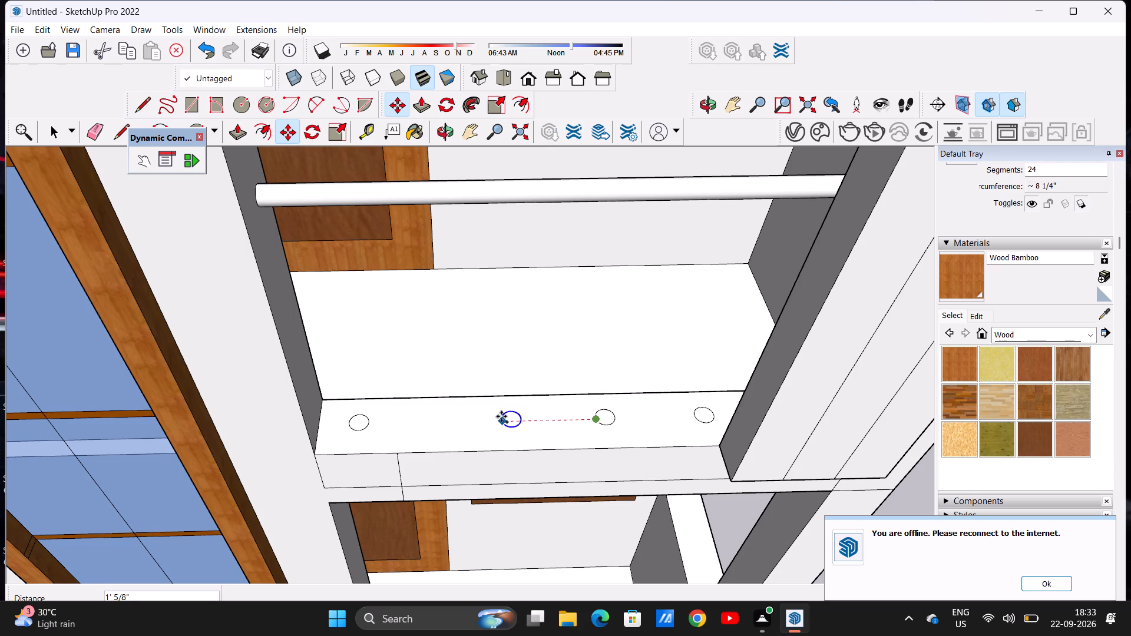
pyautogui.click(501, 418)
pyautogui.click(501, 418)
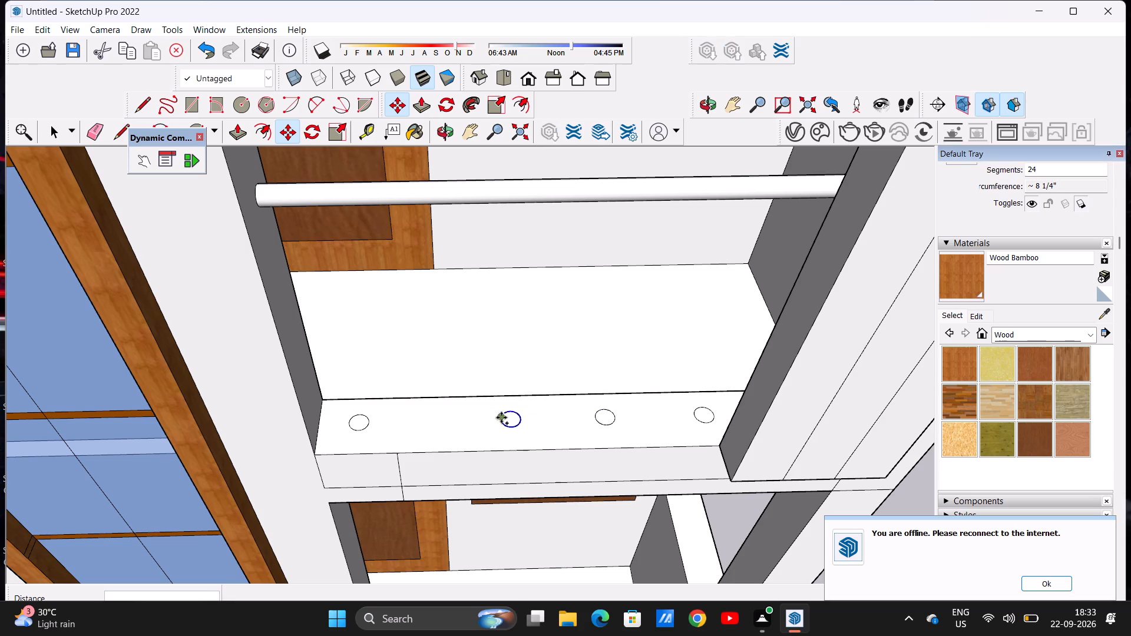
pyautogui.click(412, 425)
pyautogui.press('space')
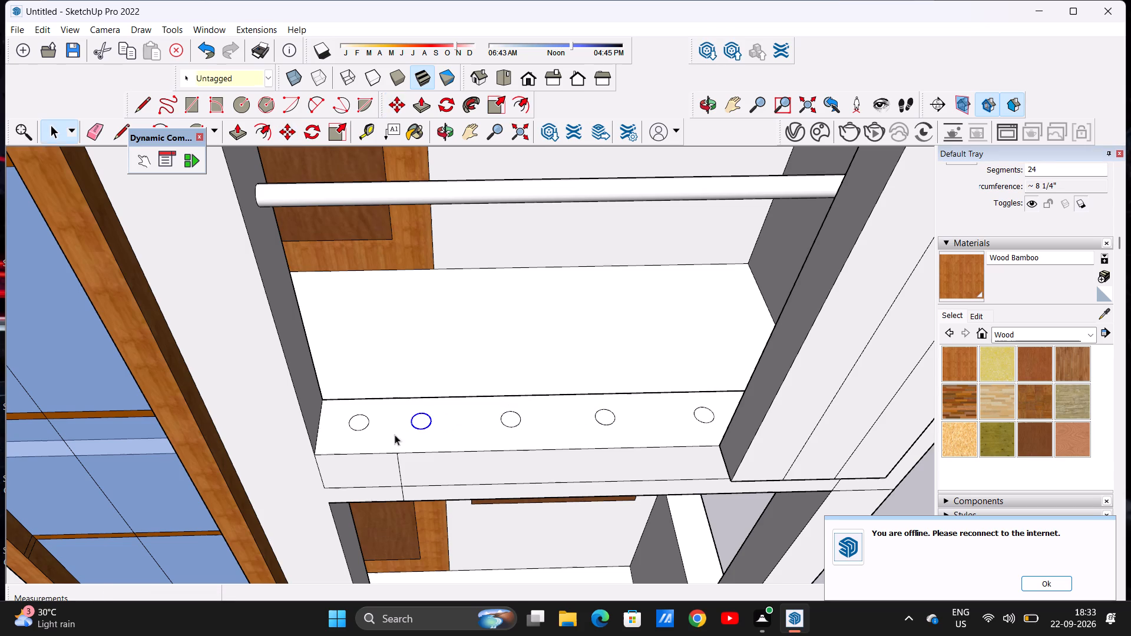
# Push/Pull the ledge circle nearest the door-side wall up about 2' 11 3/16" to the handrail, forming the first baluster.
pyautogui.scroll(-12, 325, 419)
pyautogui.click(714, 442)
pyautogui.scroll(5, 353, 376)
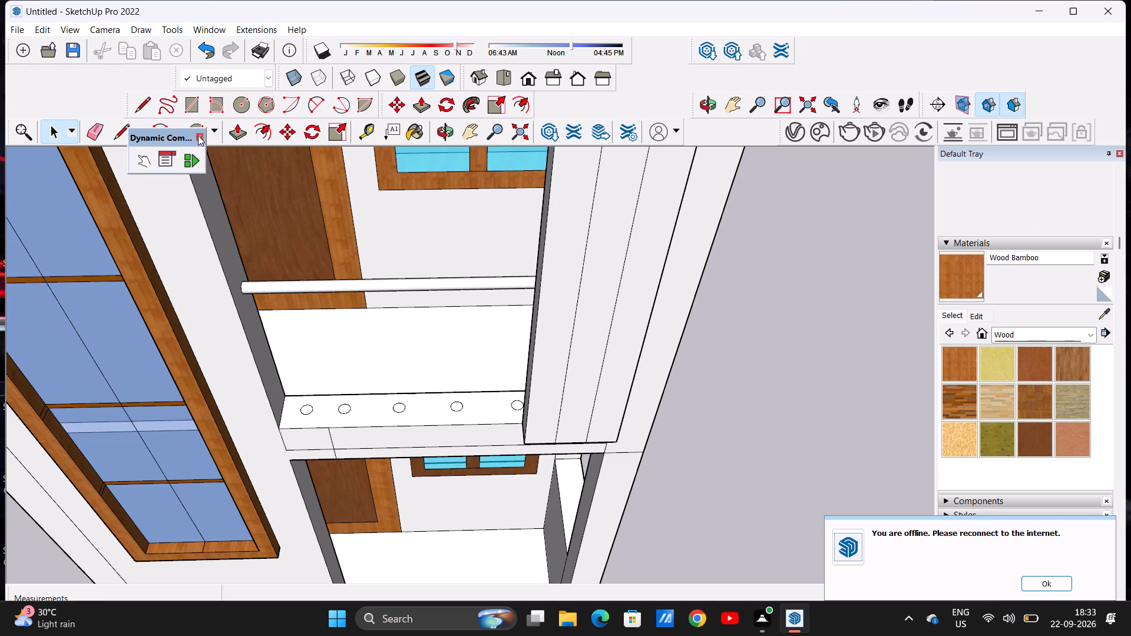
pyautogui.click(227, 137)
pyautogui.scroll(8, 326, 332)
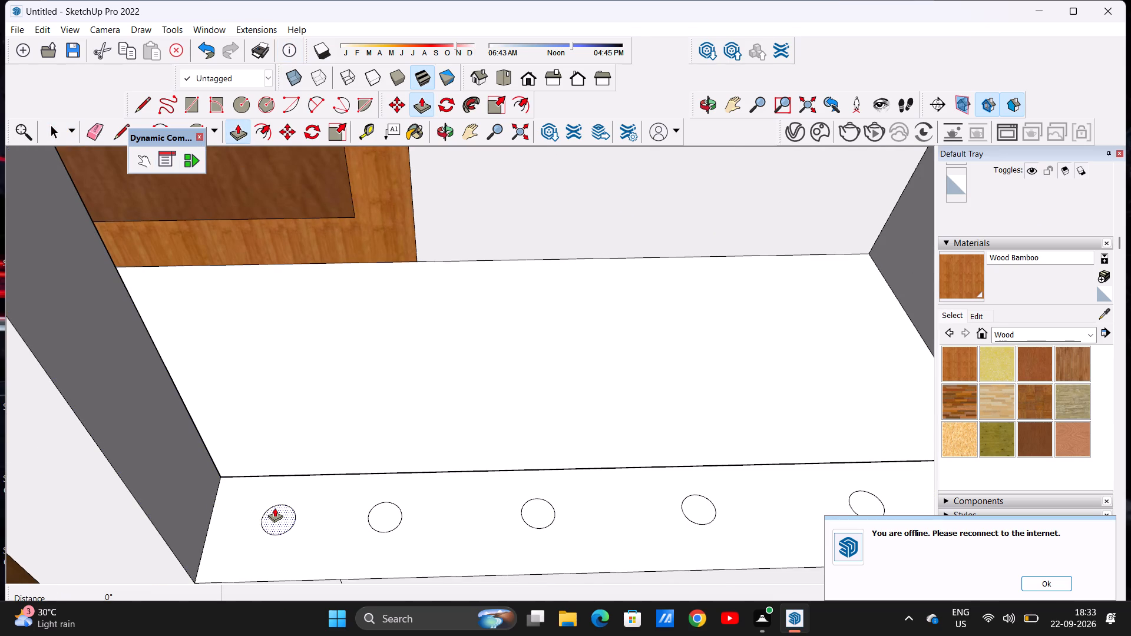
pyautogui.click(275, 508)
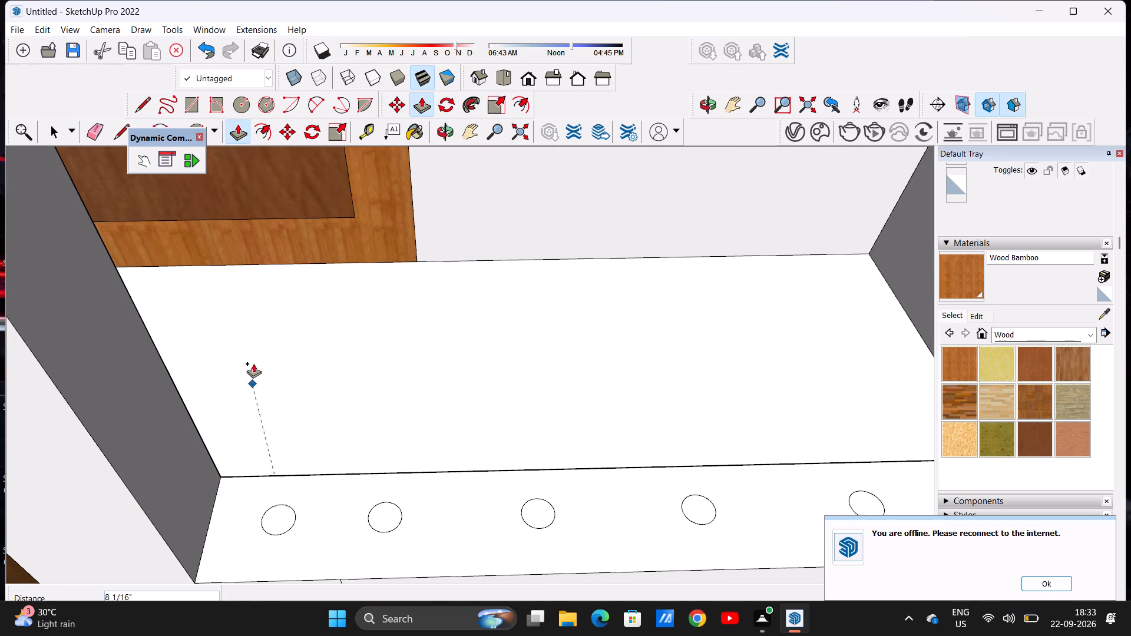
pyautogui.scroll(-4, 255, 347)
pyautogui.scroll(1, 255, 347)
pyautogui.scroll(-6, 255, 347)
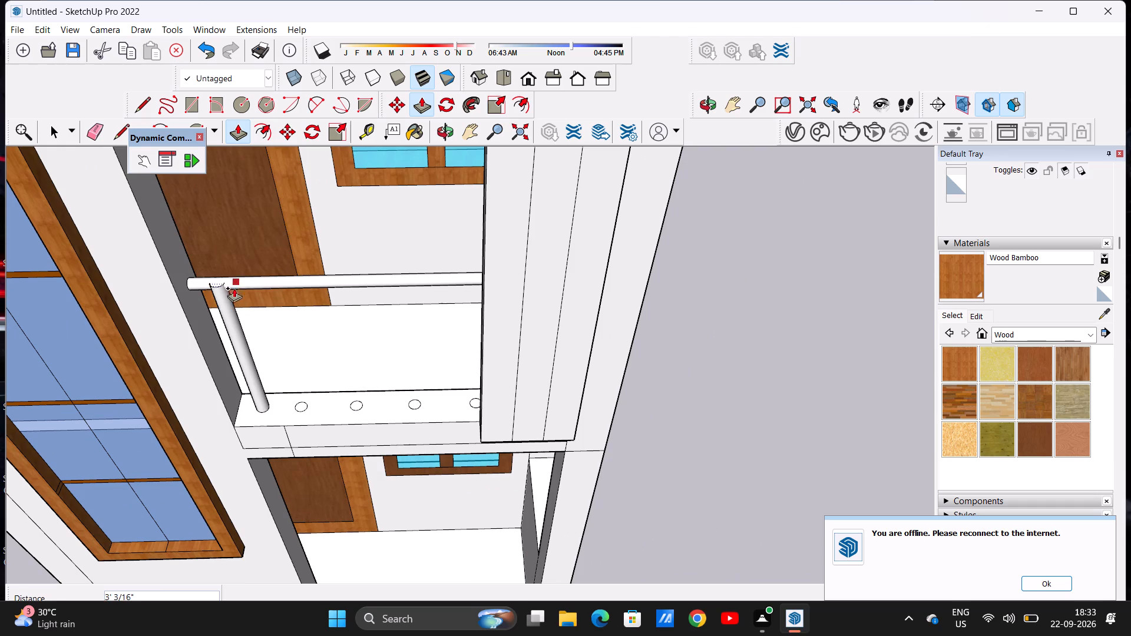
pyautogui.scroll(10, 228, 293)
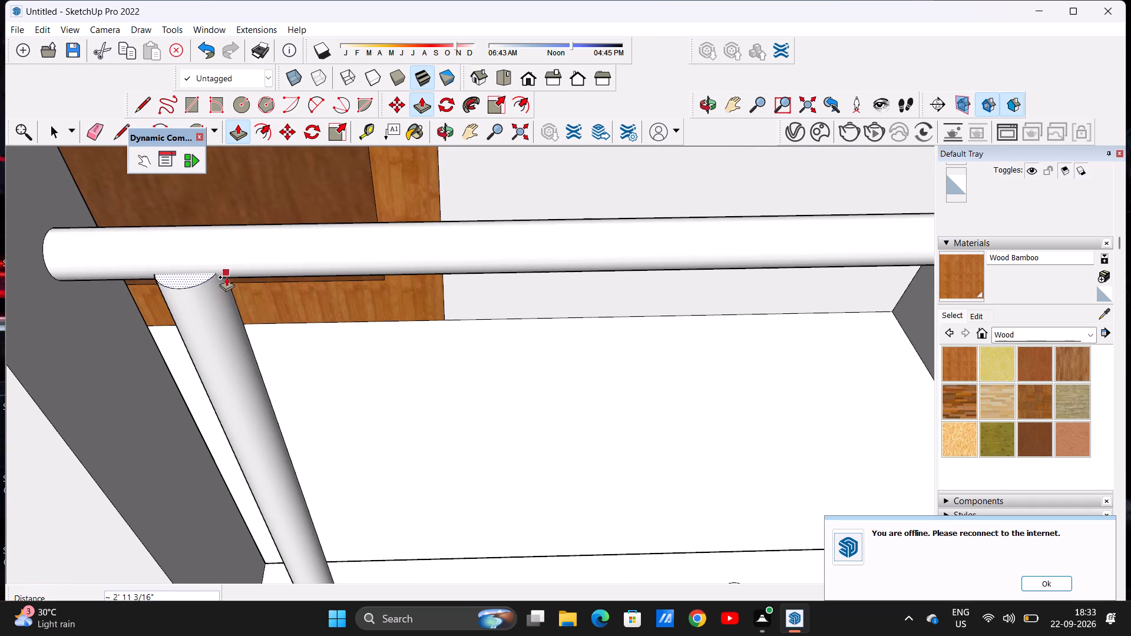
pyautogui.click(226, 277)
# Push/Pull the second and third ledge circles up to the handrail, about 2' 11 7/16" and 2' 11 15/16", as balusters.
pyautogui.scroll(-12, 242, 303)
pyautogui.scroll(8, 296, 372)
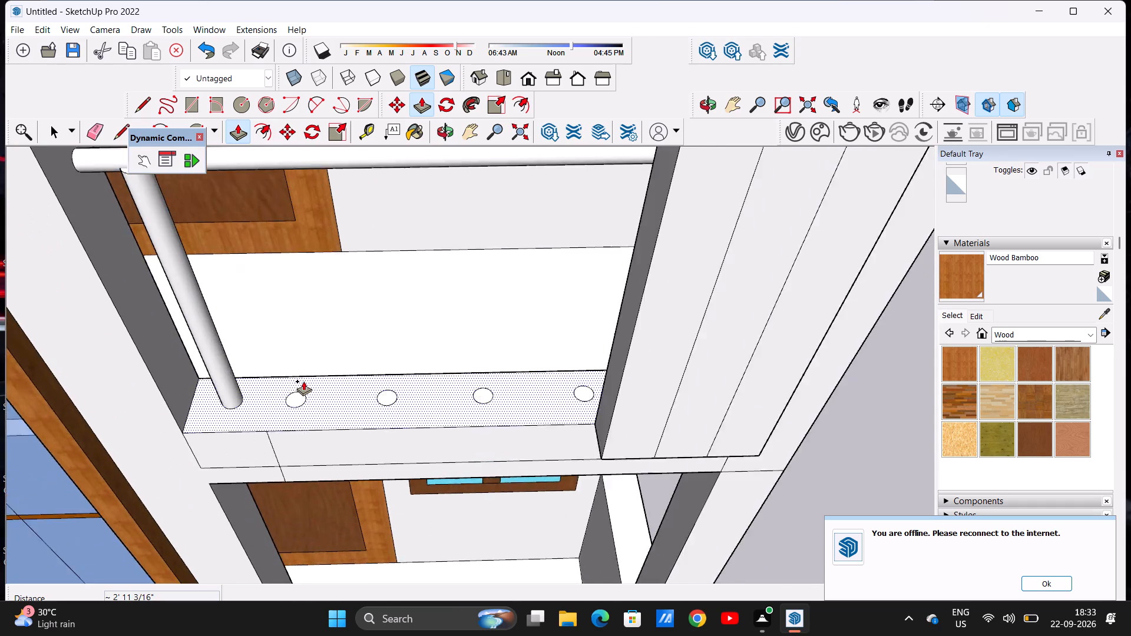
pyautogui.scroll(1, 303, 381)
pyautogui.click(293, 400)
pyautogui.scroll(-6, 275, 314)
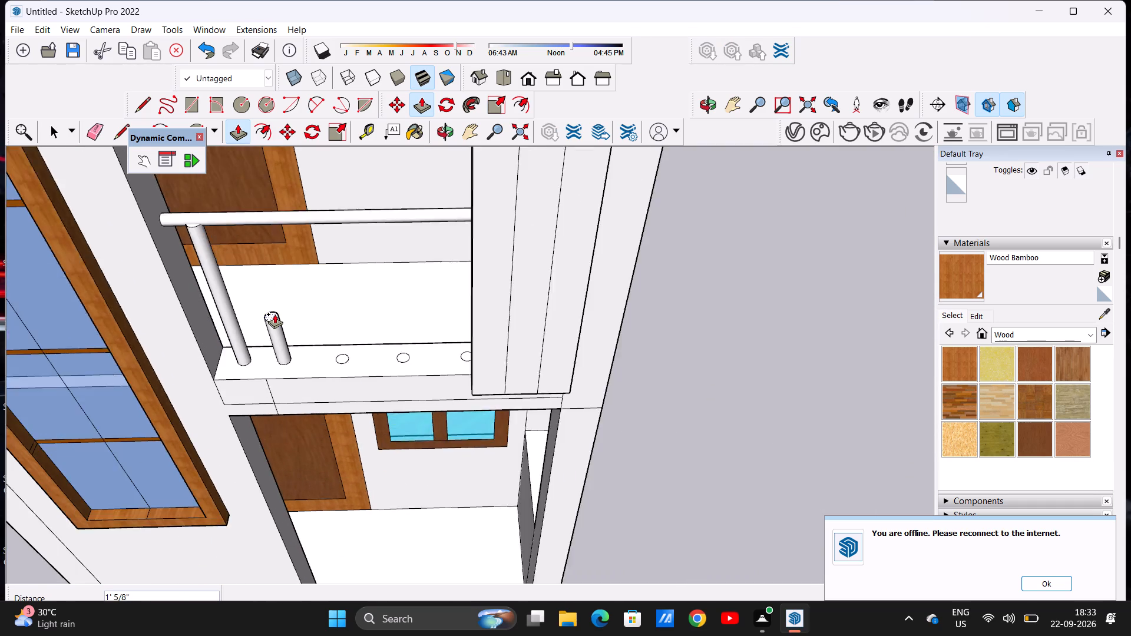
pyautogui.scroll(-6, 275, 314)
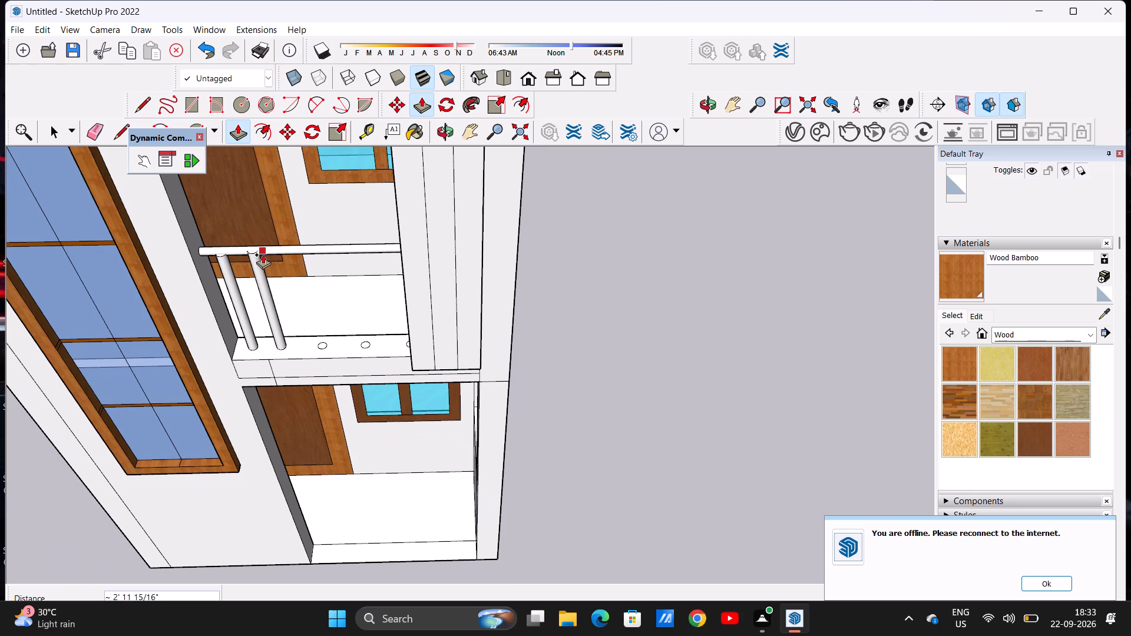
pyautogui.scroll(10, 263, 254)
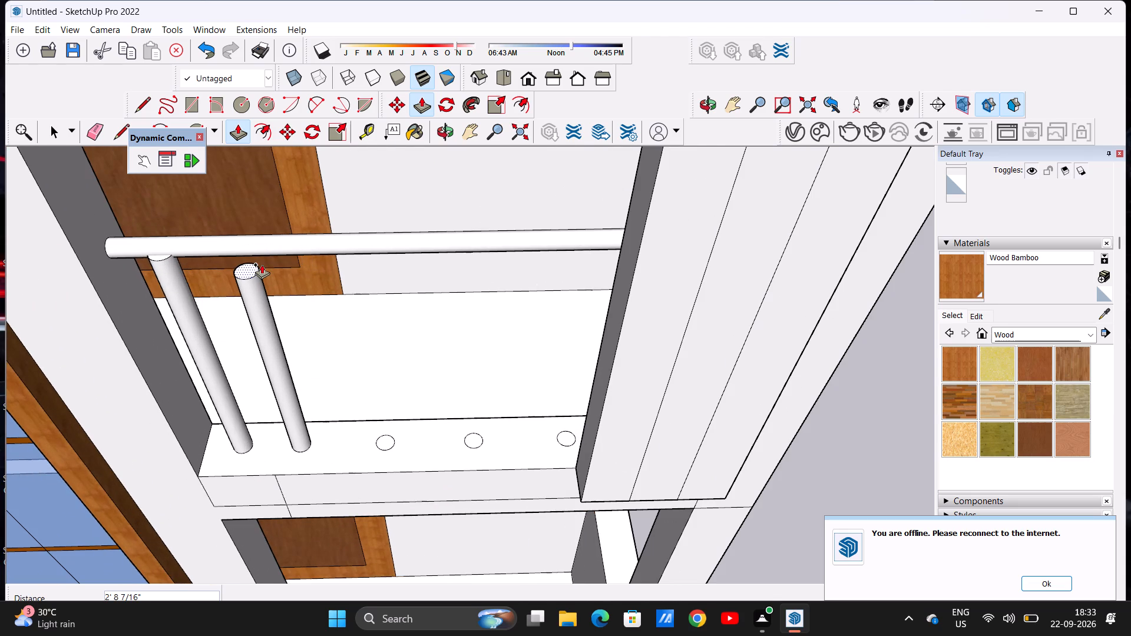
pyautogui.click(258, 255)
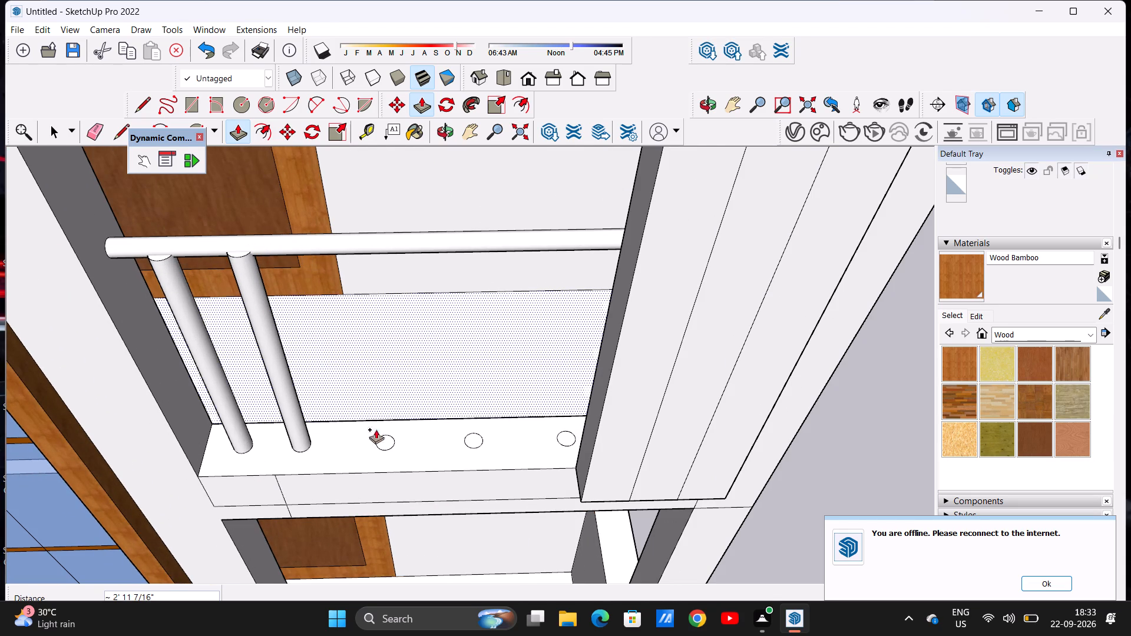
pyautogui.click(388, 436)
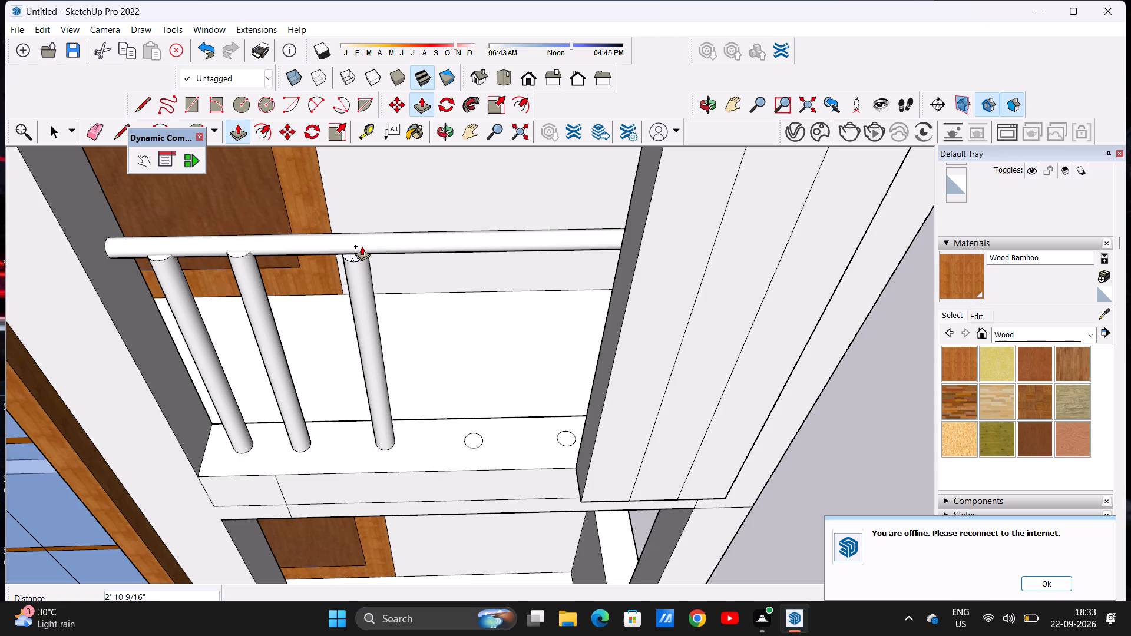
pyautogui.click(370, 247)
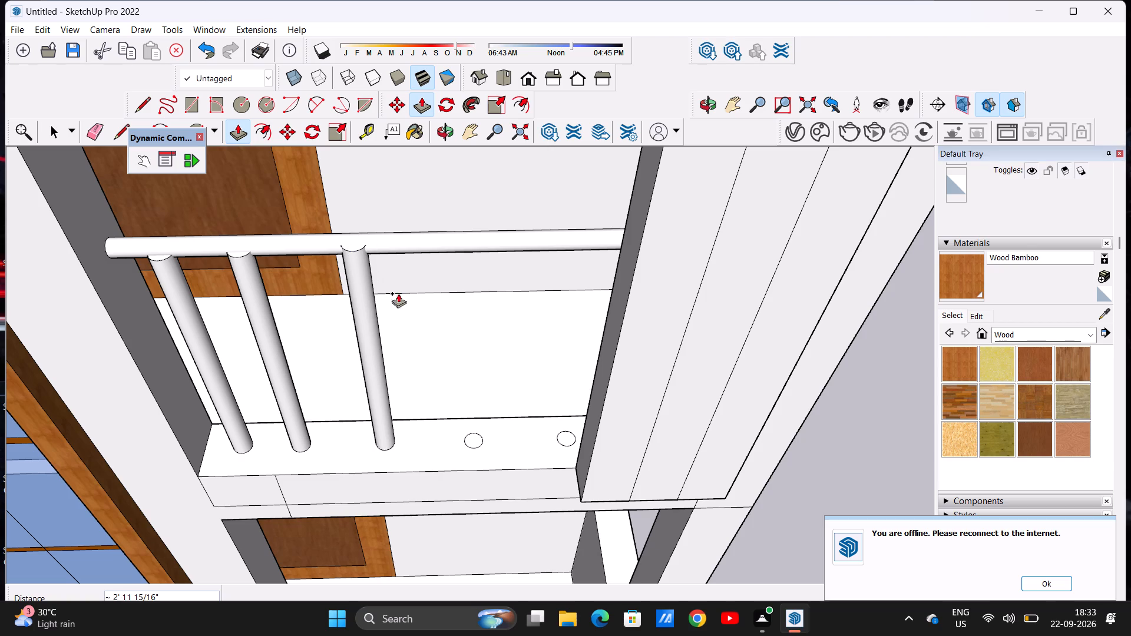
# Push/Pull the last two ledge circles up about 2' 11 7/16" to the handrail, completing the row of balusters.
pyautogui.scroll(5, 471, 432)
pyautogui.click(474, 444)
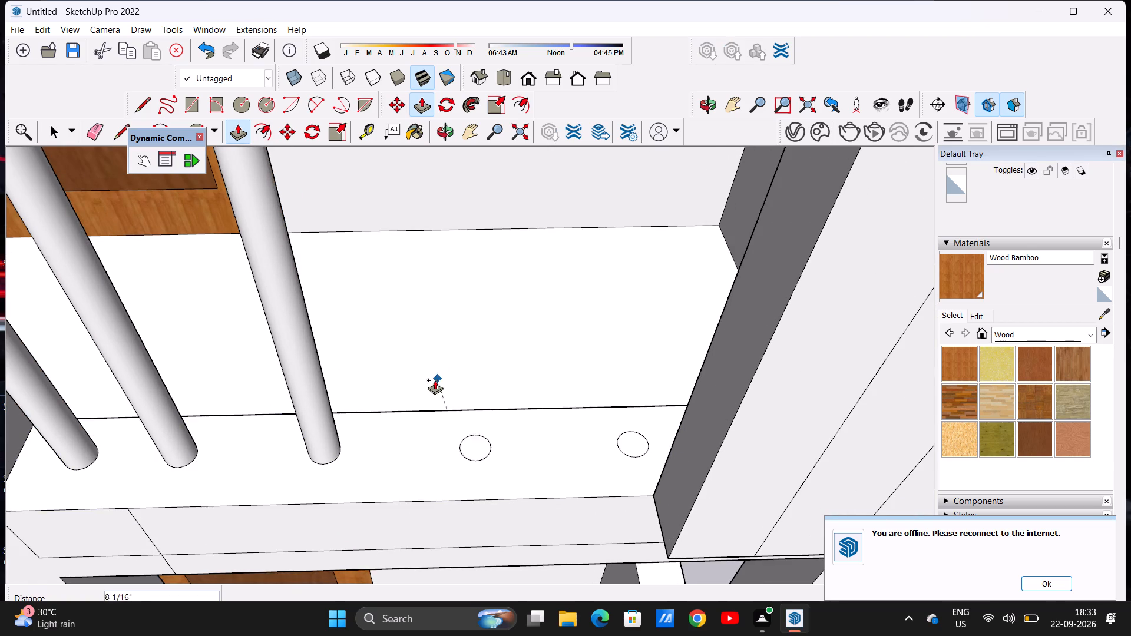
pyautogui.scroll(-13, 434, 380)
pyautogui.scroll(6, 446, 330)
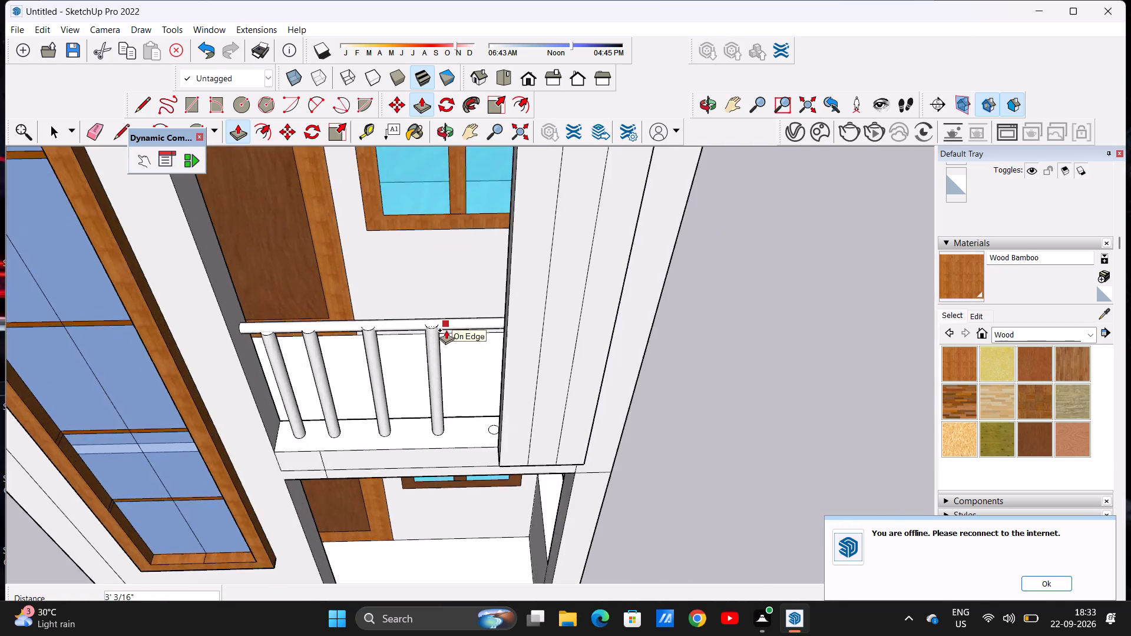
pyautogui.scroll(4, 446, 330)
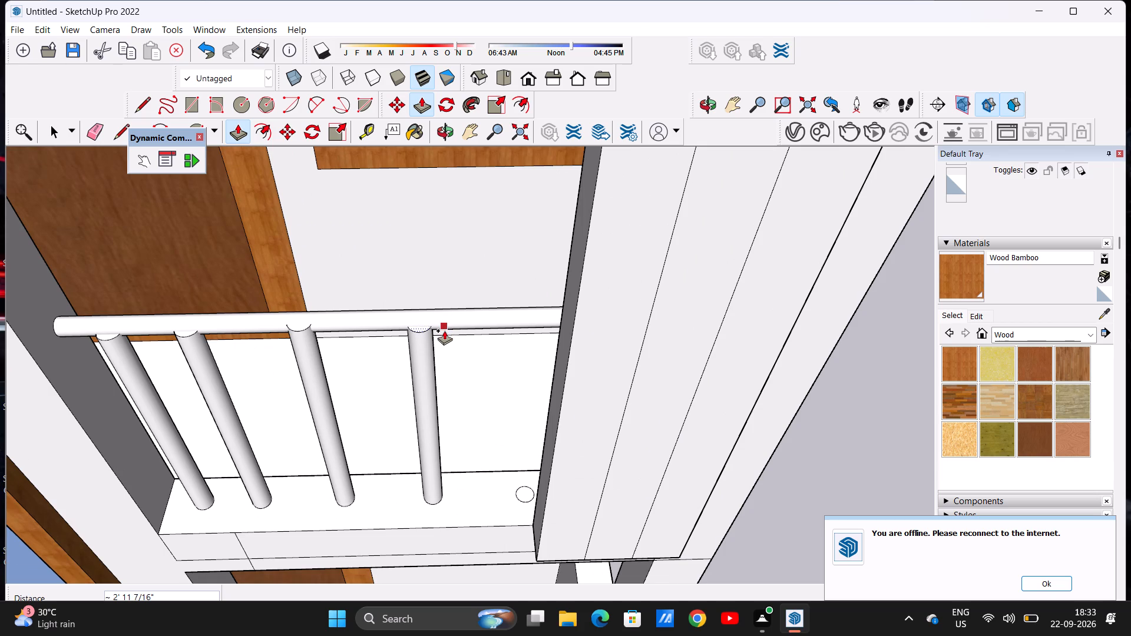
pyautogui.click(444, 330)
pyautogui.click(524, 487)
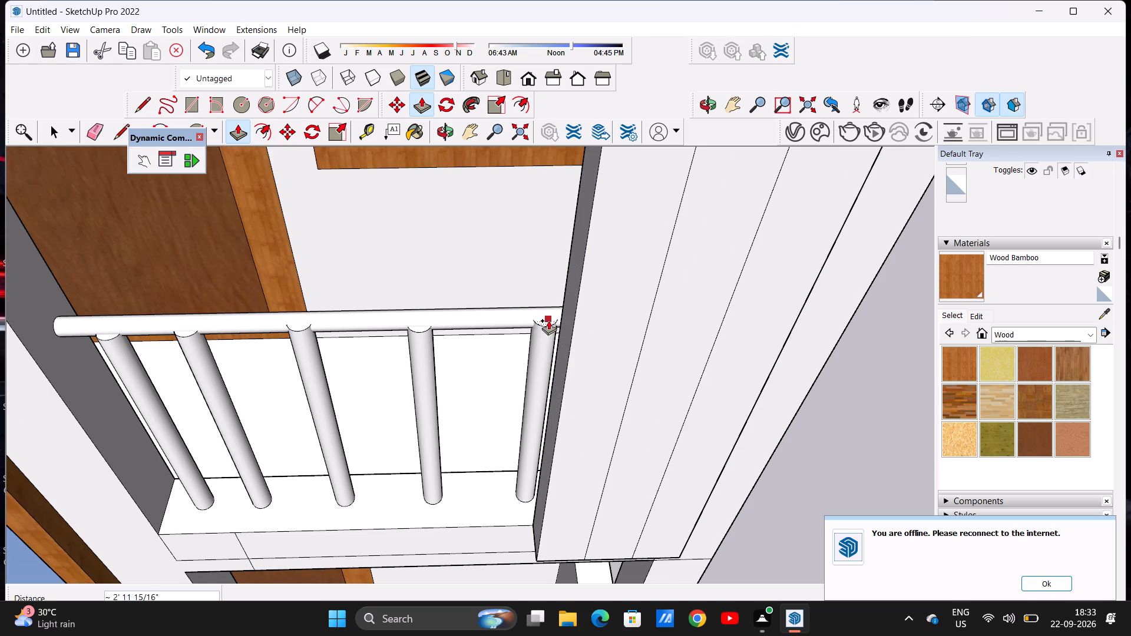
pyautogui.scroll(8, 548, 320)
pyautogui.click(546, 329)
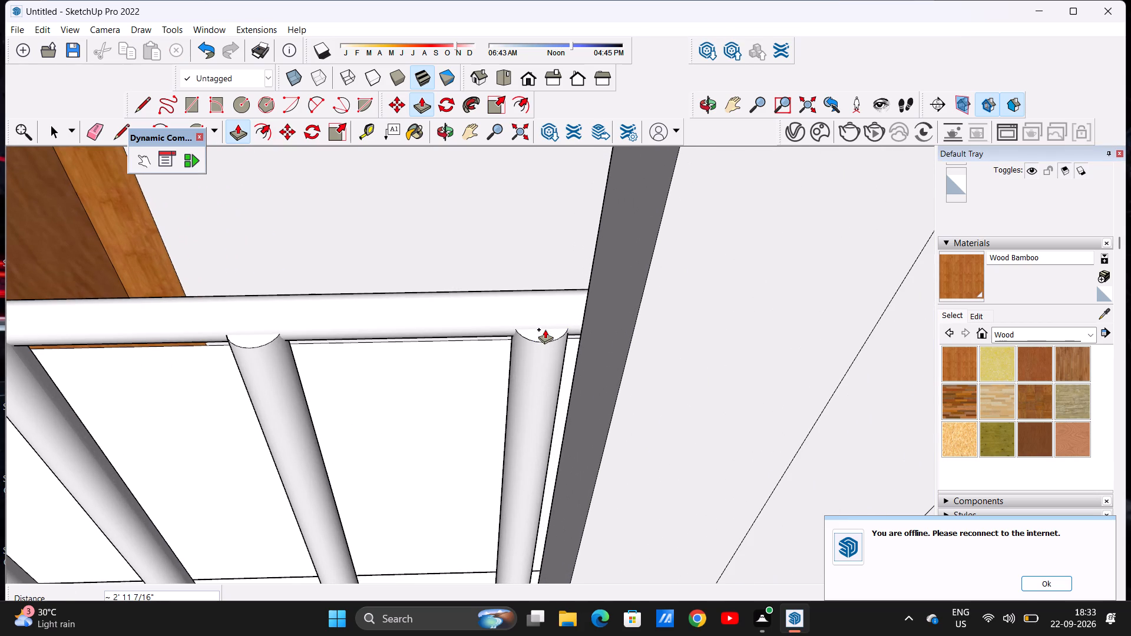
pyautogui.press('space')
# Draw a circle of about 7/8" radius on the inner face of the balcony's door-side wall, just below the handrail.
pyautogui.scroll(-9, 538, 326)
pyautogui.moveTo(431, 445); pyautogui.dragTo(432, 302, button='middle')
pyautogui.scroll(-12, 432, 302)
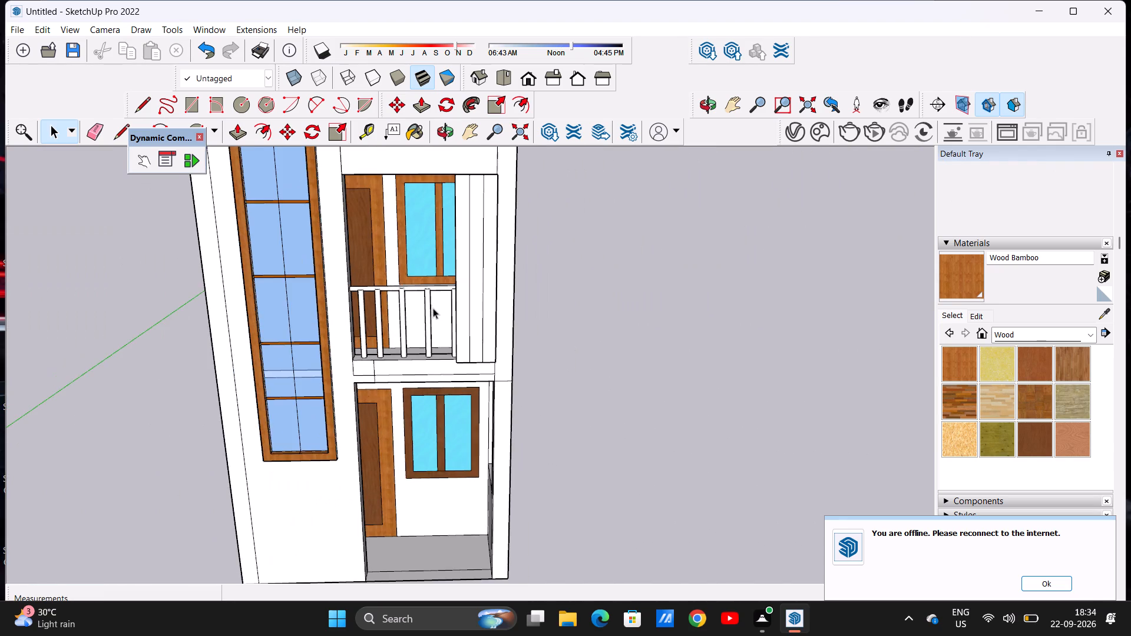
pyautogui.scroll(2, 433, 308)
pyautogui.scroll(-6, 433, 309)
pyautogui.moveTo(433, 309); pyautogui.dragTo(366, 326, button='middle')
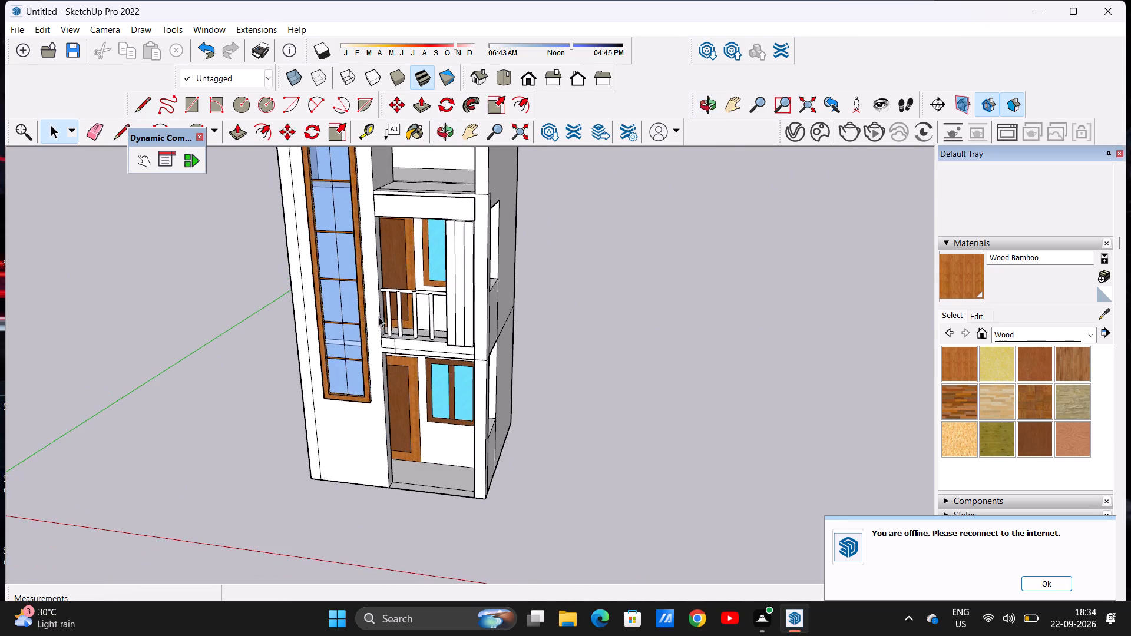
pyautogui.scroll(10, 383, 314)
pyautogui.moveTo(398, 305); pyautogui.dragTo(330, 327, button='middle')
pyautogui.scroll(4, 382, 297)
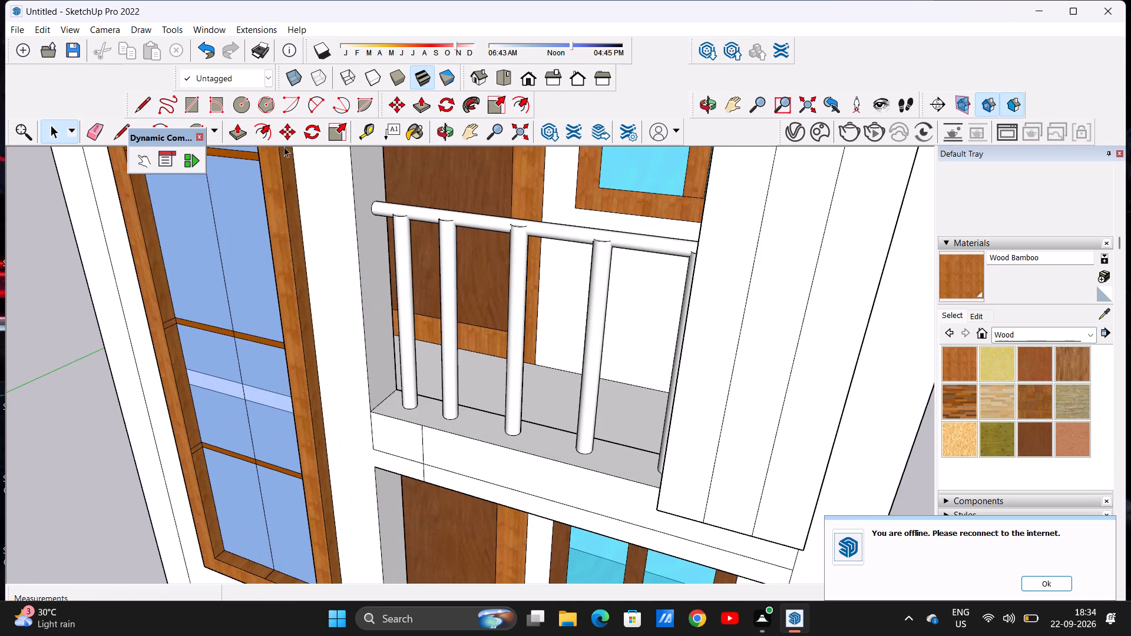
pyautogui.click(243, 104)
pyautogui.moveTo(383, 263); pyautogui.dragTo(307, 293, button='middle')
pyautogui.scroll(8, 388, 239)
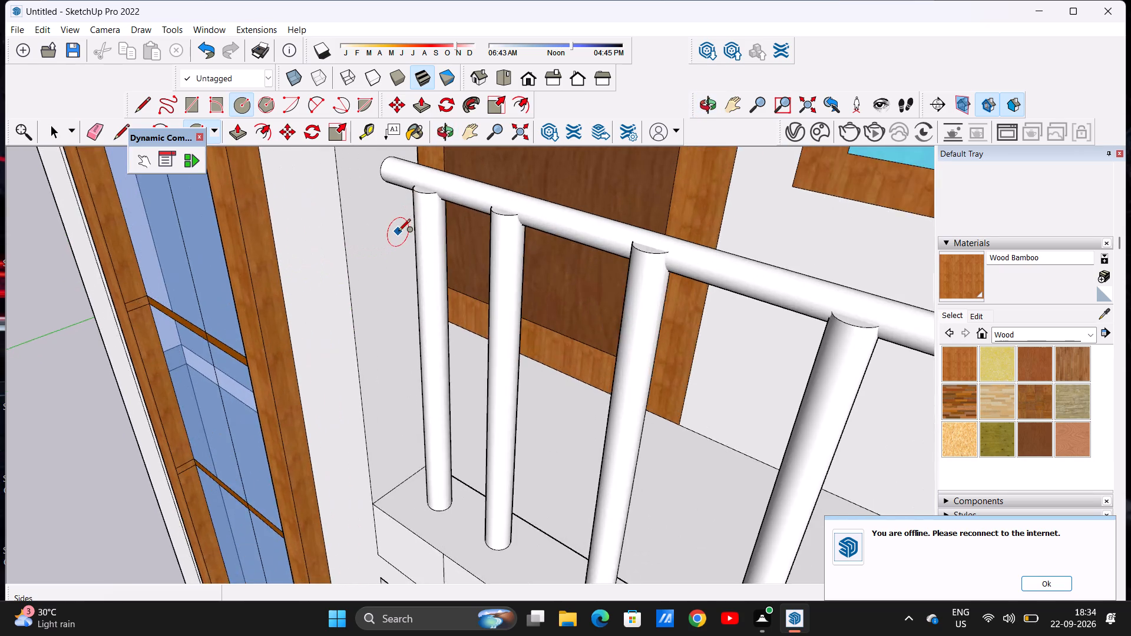
pyautogui.scroll(2, 398, 232)
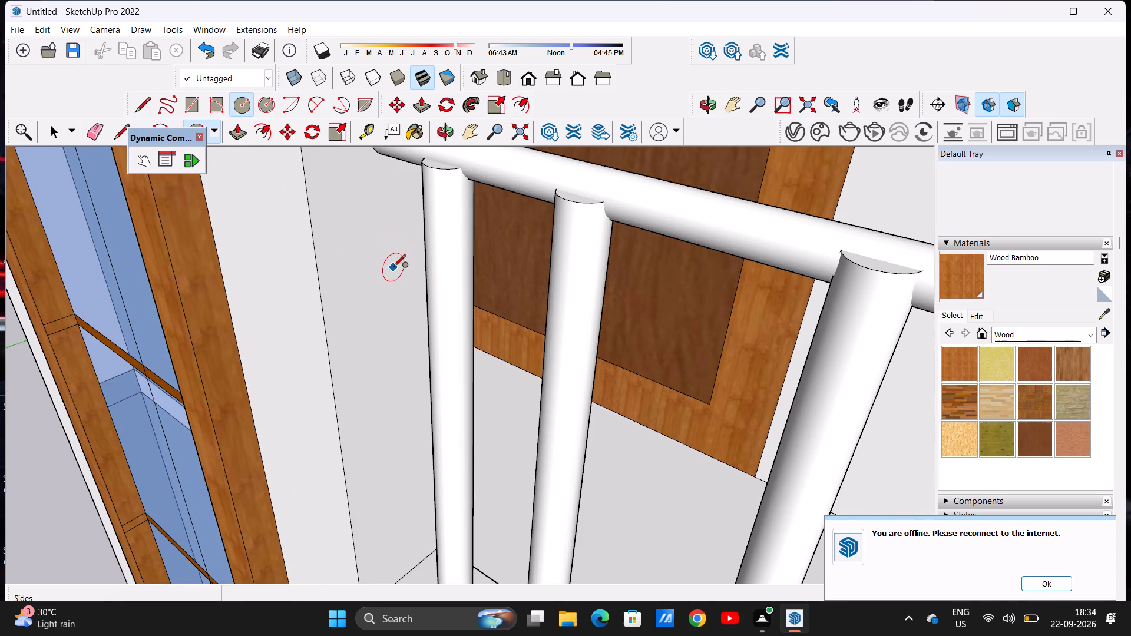
pyautogui.click(392, 277)
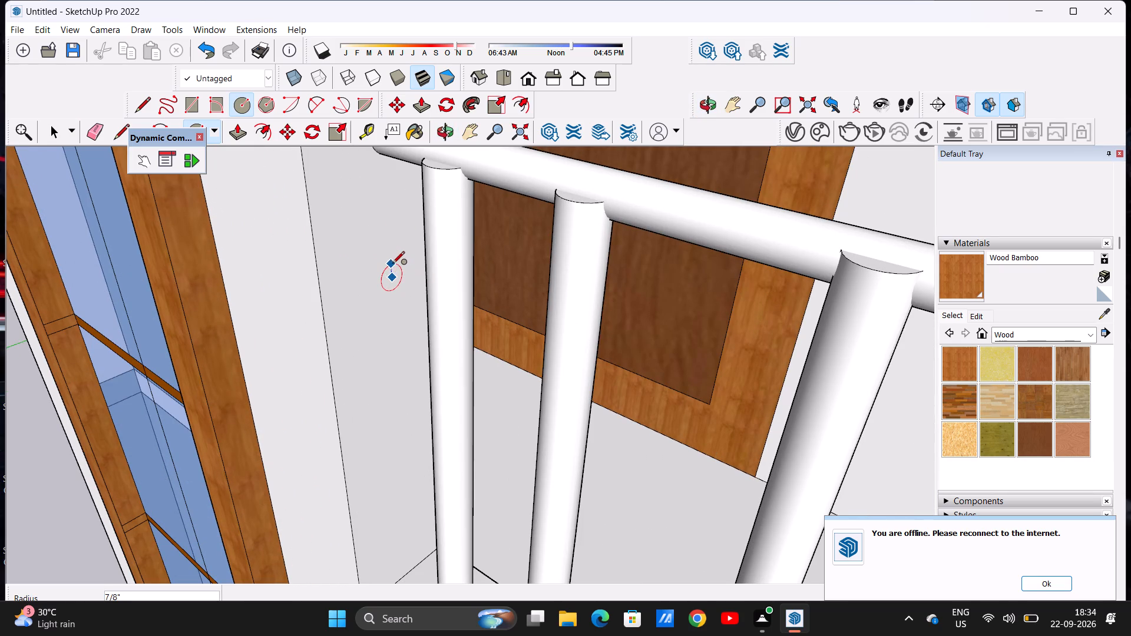
pyautogui.click(392, 264)
pyautogui.press('space')
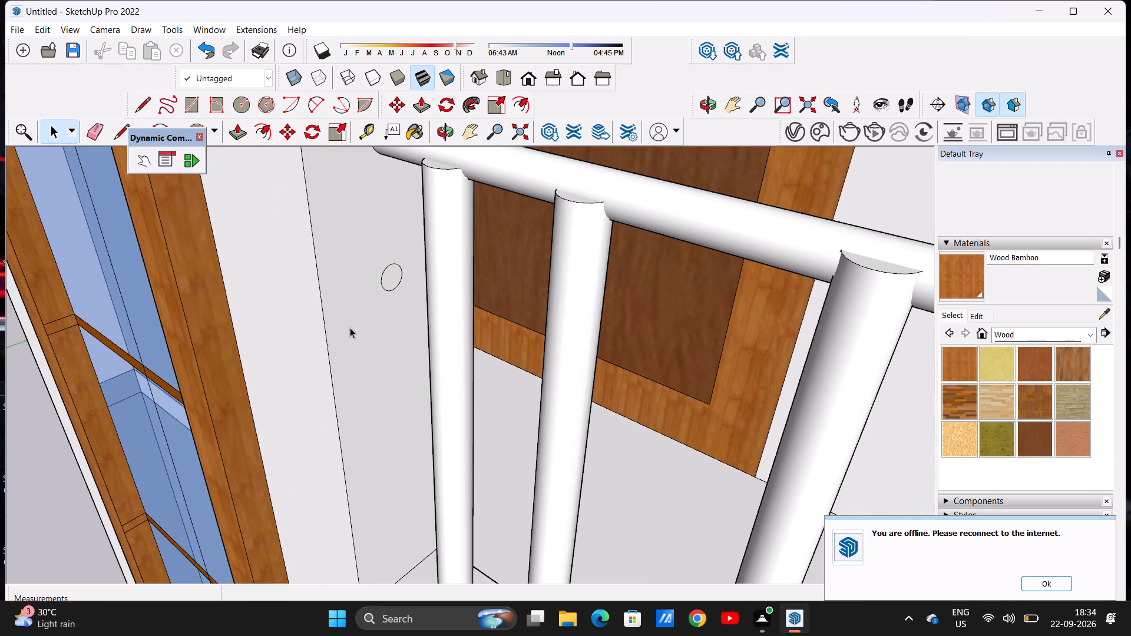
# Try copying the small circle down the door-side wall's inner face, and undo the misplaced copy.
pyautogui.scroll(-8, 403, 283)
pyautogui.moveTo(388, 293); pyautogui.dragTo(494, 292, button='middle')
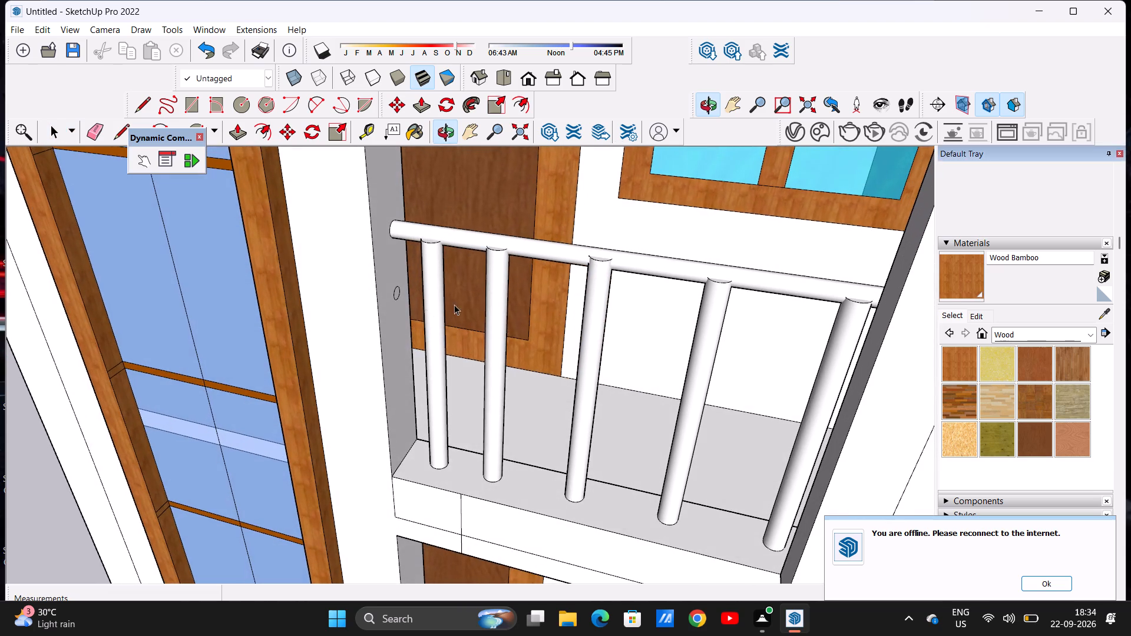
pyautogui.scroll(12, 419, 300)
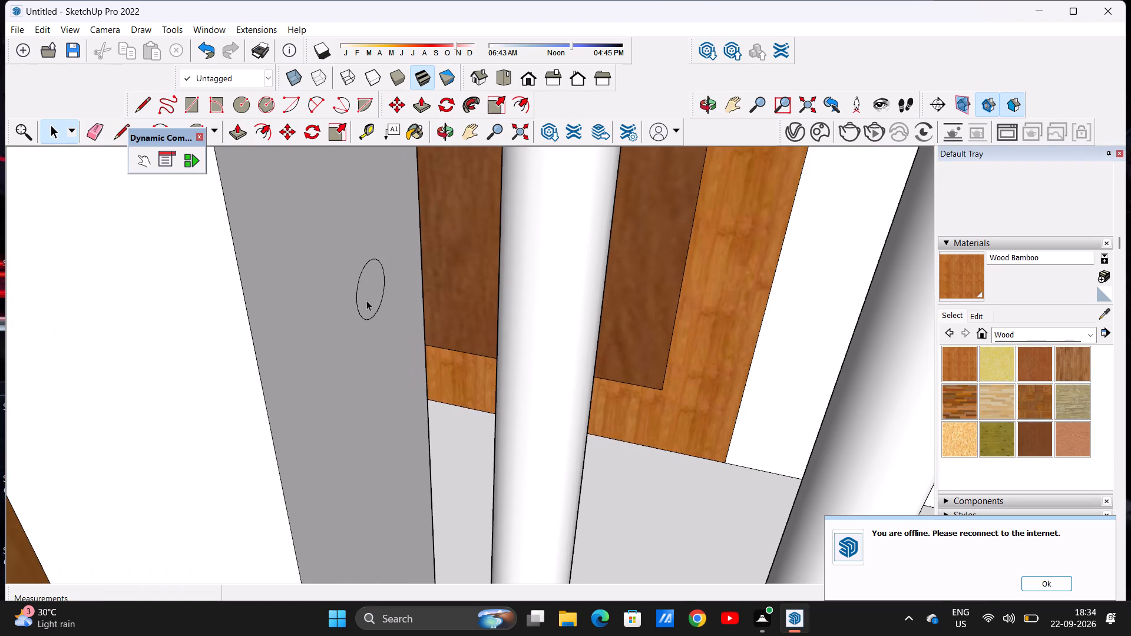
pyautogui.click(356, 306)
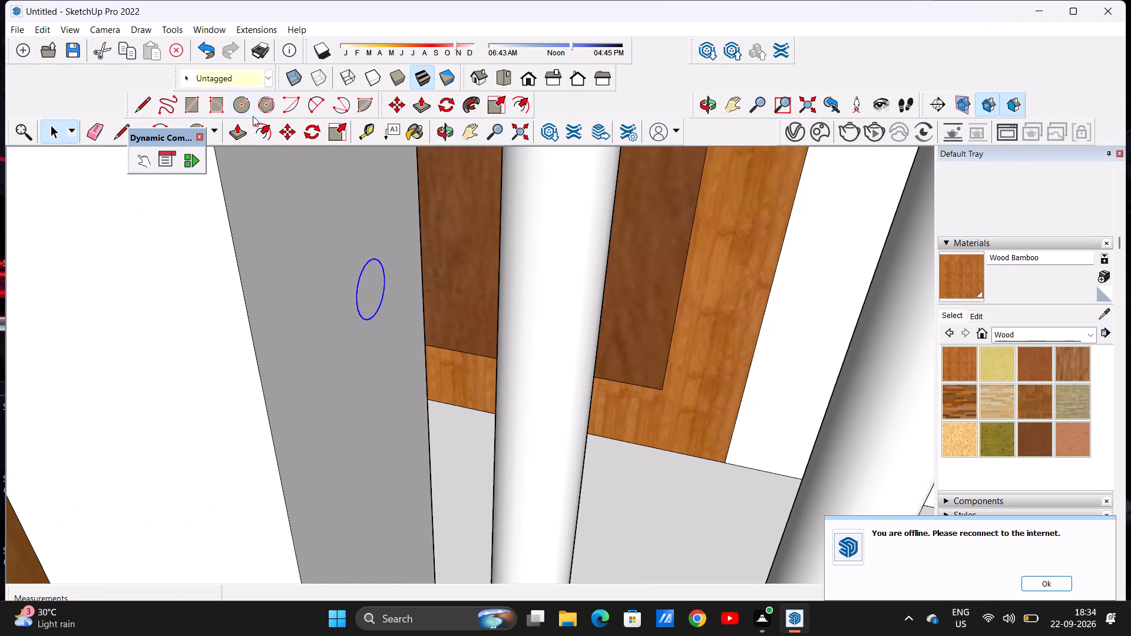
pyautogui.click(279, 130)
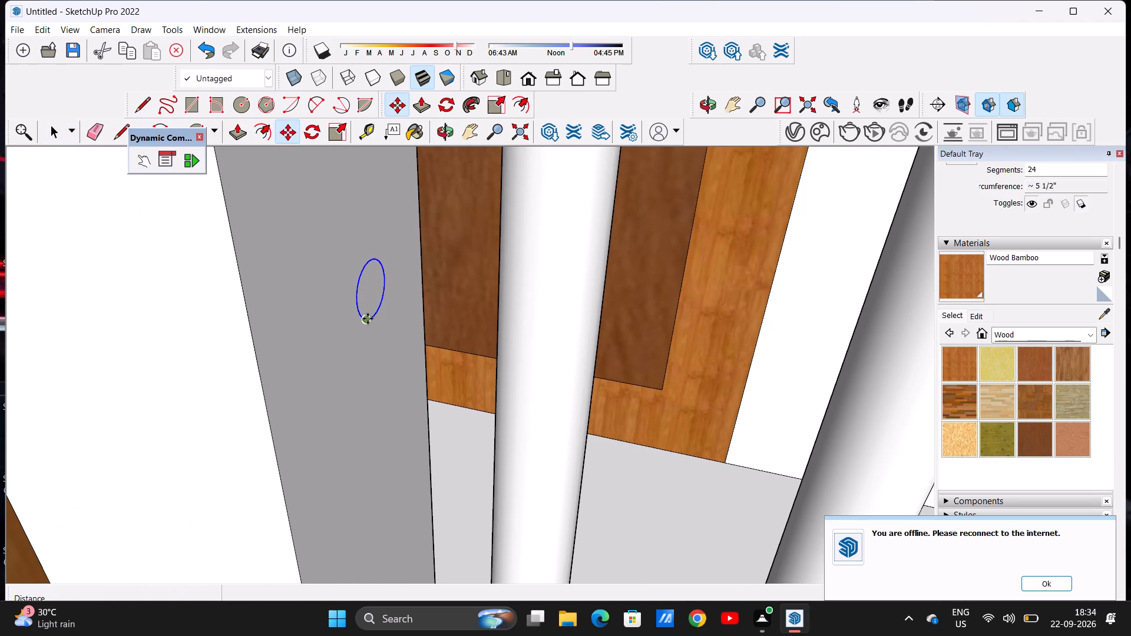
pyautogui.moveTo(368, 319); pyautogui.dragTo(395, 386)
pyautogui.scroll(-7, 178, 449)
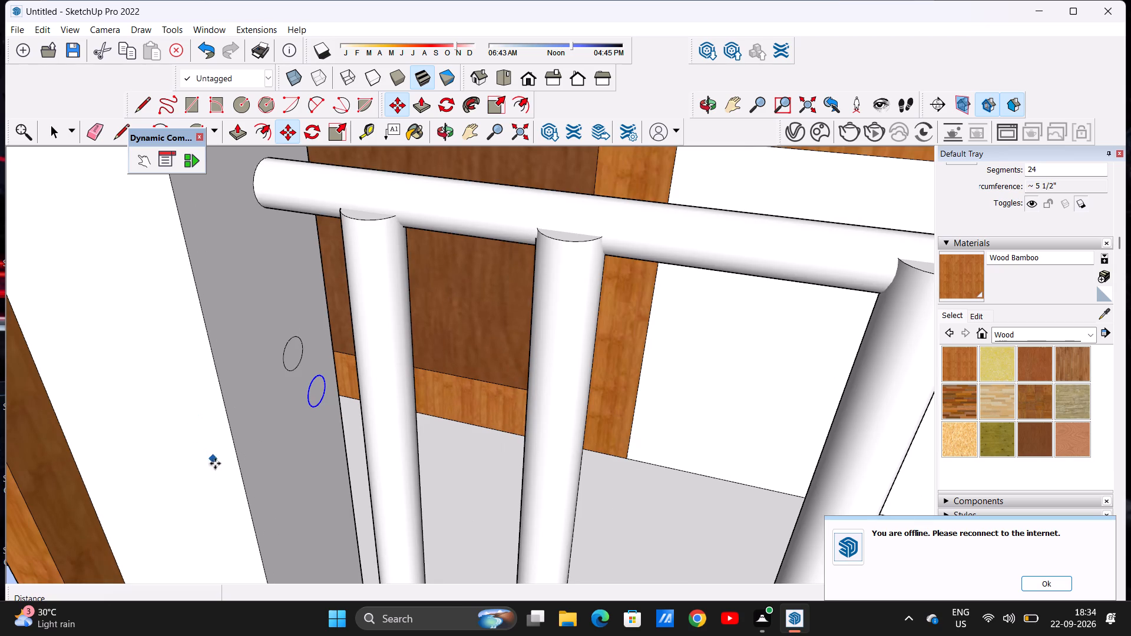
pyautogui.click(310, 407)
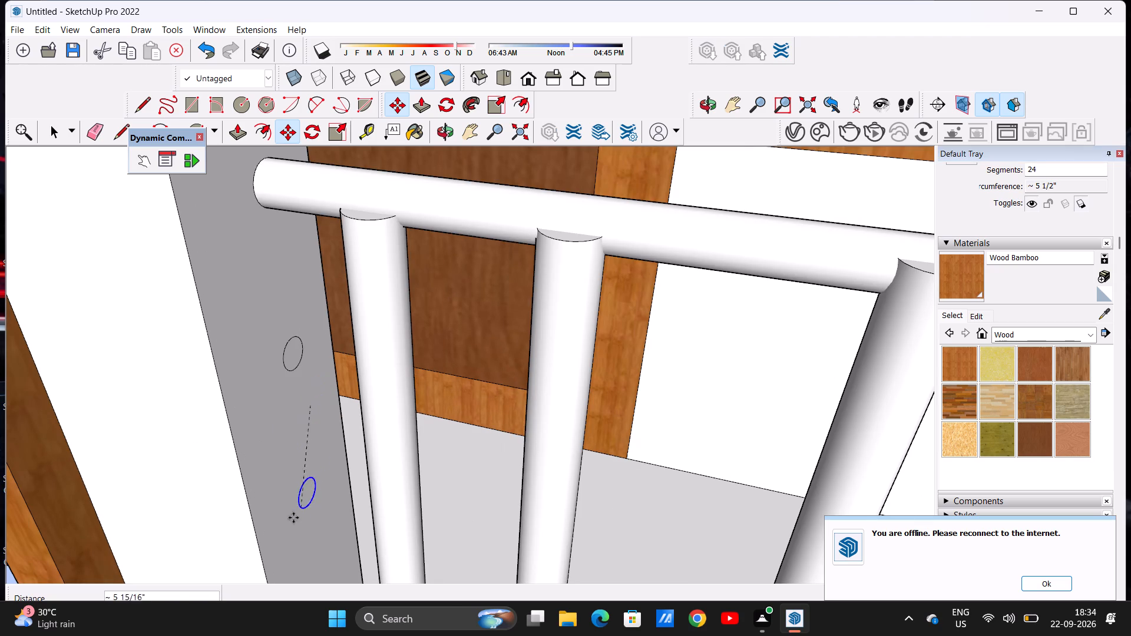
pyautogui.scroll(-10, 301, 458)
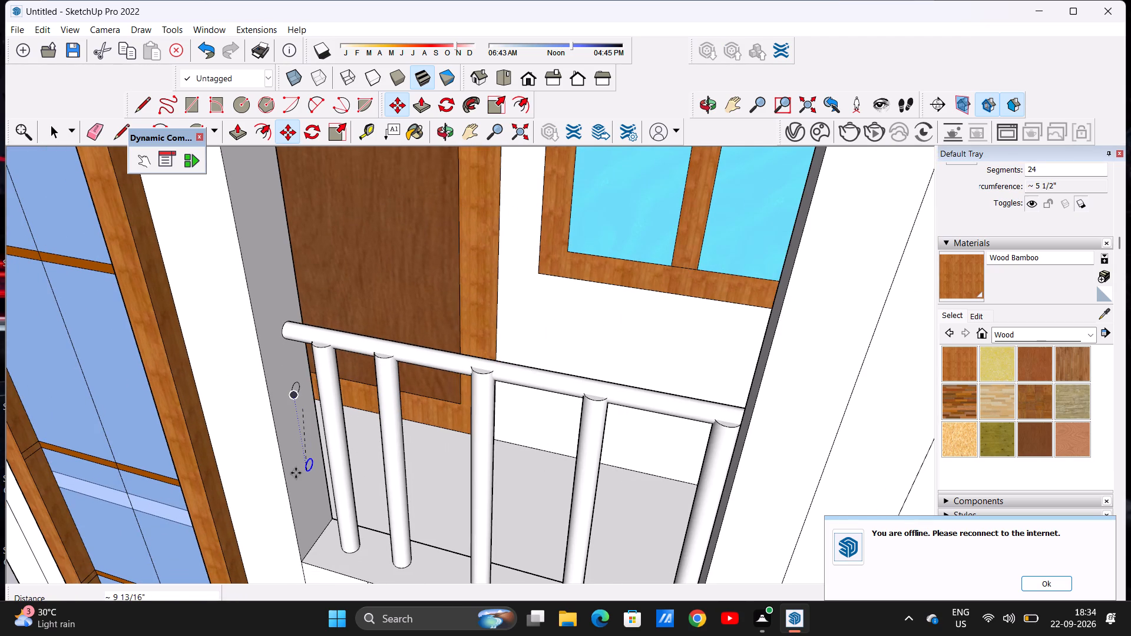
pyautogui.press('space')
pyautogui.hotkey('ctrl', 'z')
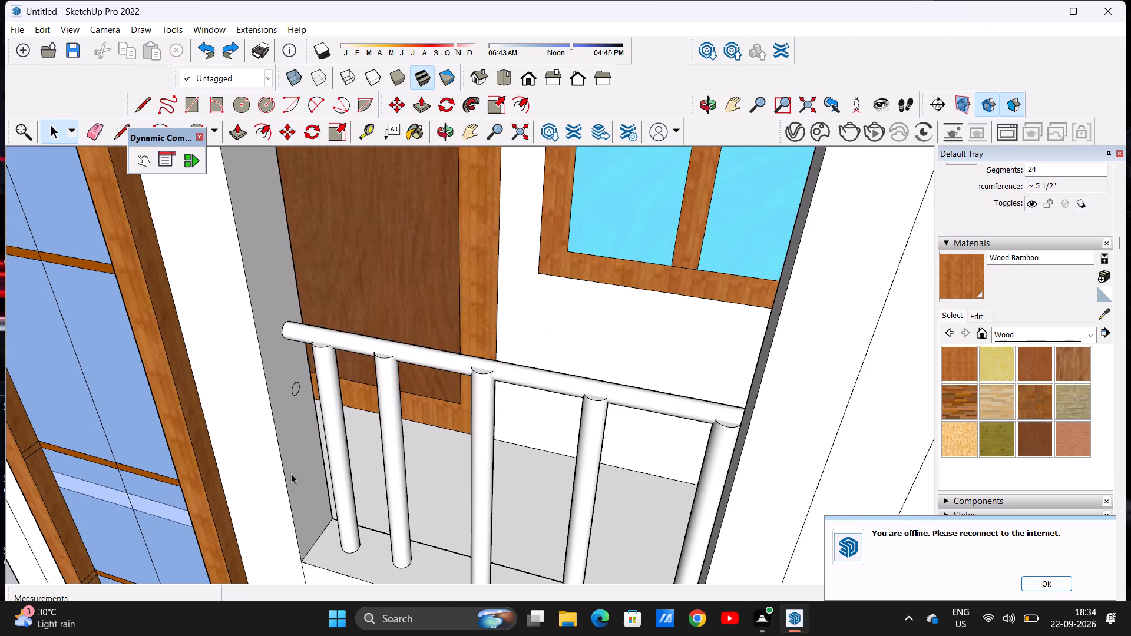
# Copy the small circle down the door-side wall's inner face, a little over 1' 3" below the original.
pyautogui.scroll(13, 306, 397)
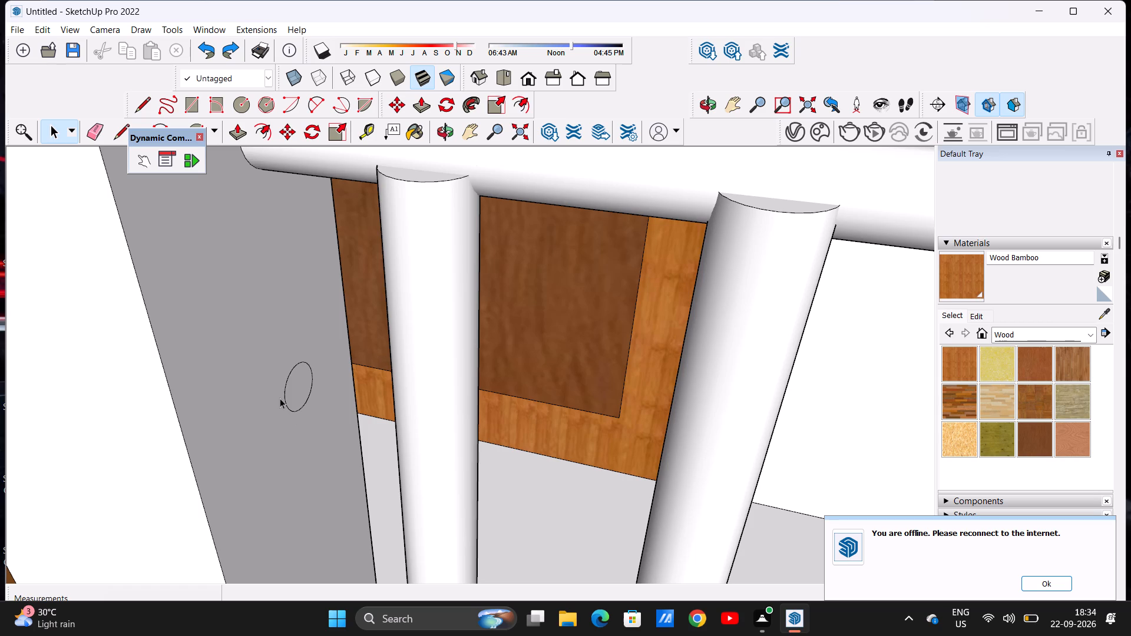
pyautogui.click(285, 387)
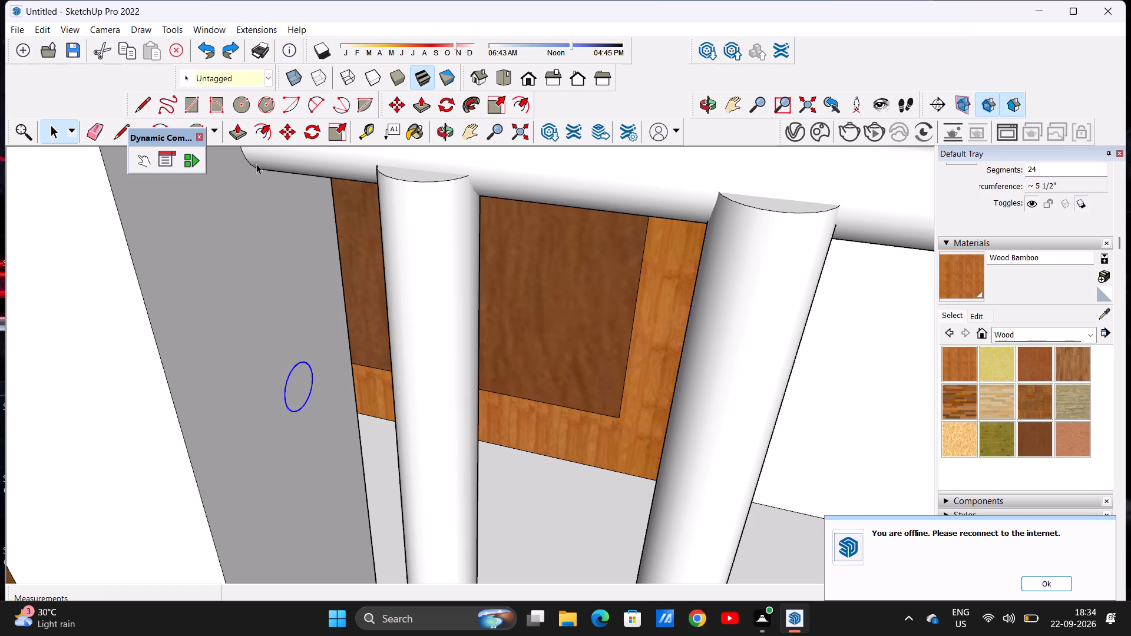
pyautogui.click(287, 135)
pyautogui.scroll(-20, 232, 375)
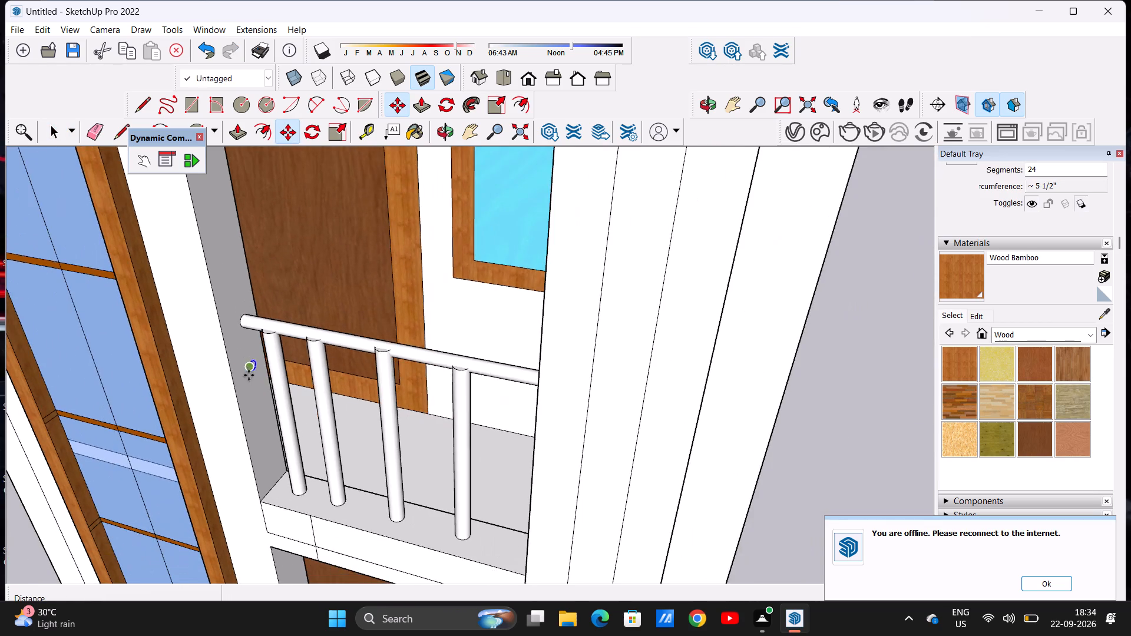
pyautogui.scroll(5, 254, 402)
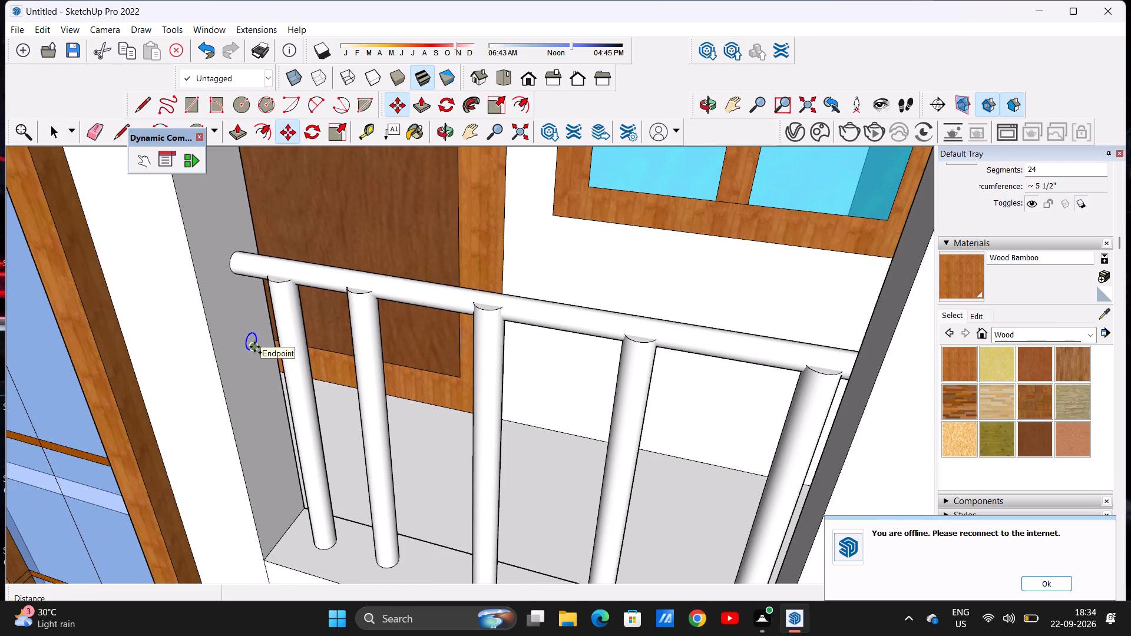
pyautogui.click(254, 347)
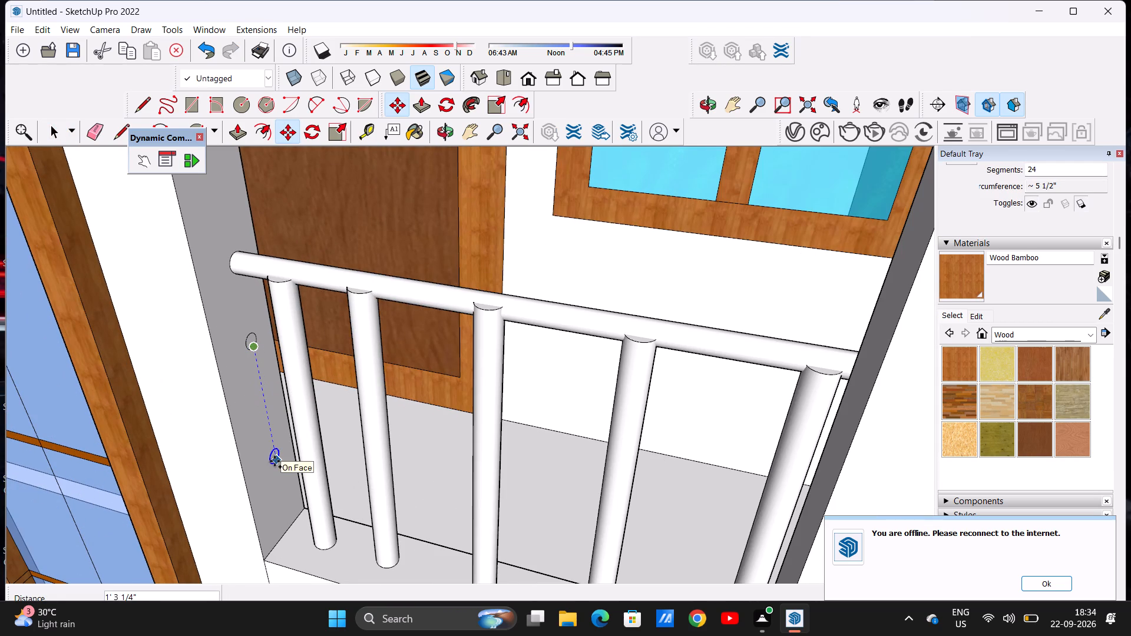
pyautogui.click(276, 471)
pyautogui.press('space')
pyautogui.scroll(-4, 223, 420)
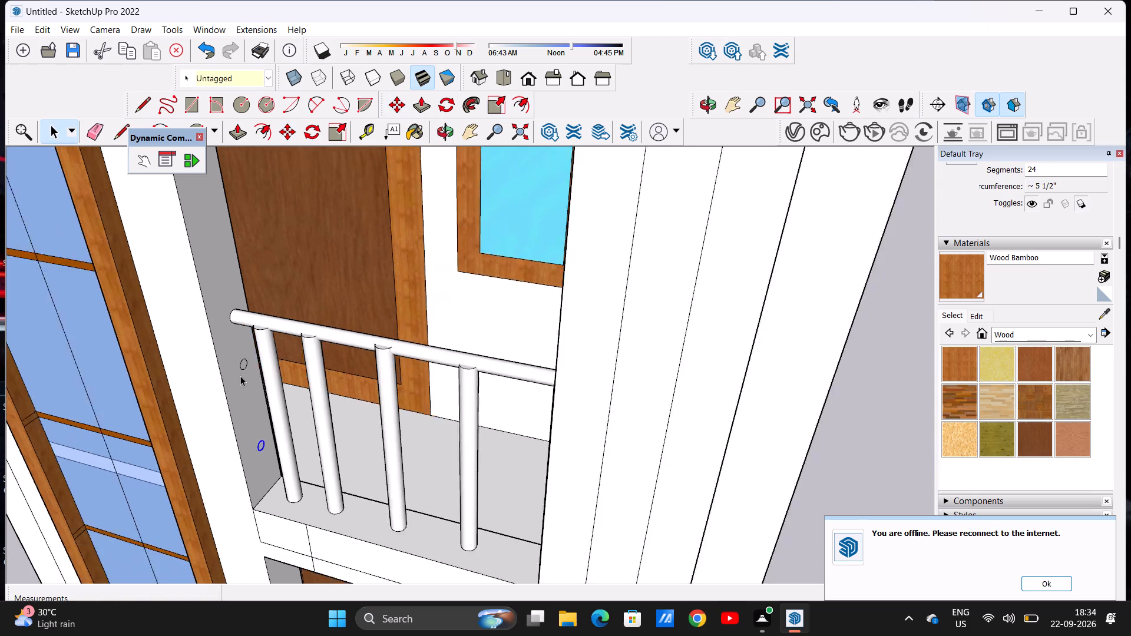
pyautogui.scroll(-5, 240, 376)
pyautogui.moveTo(637, 478); pyautogui.dragTo(647, 474)
pyautogui.scroll(5, 223, 386)
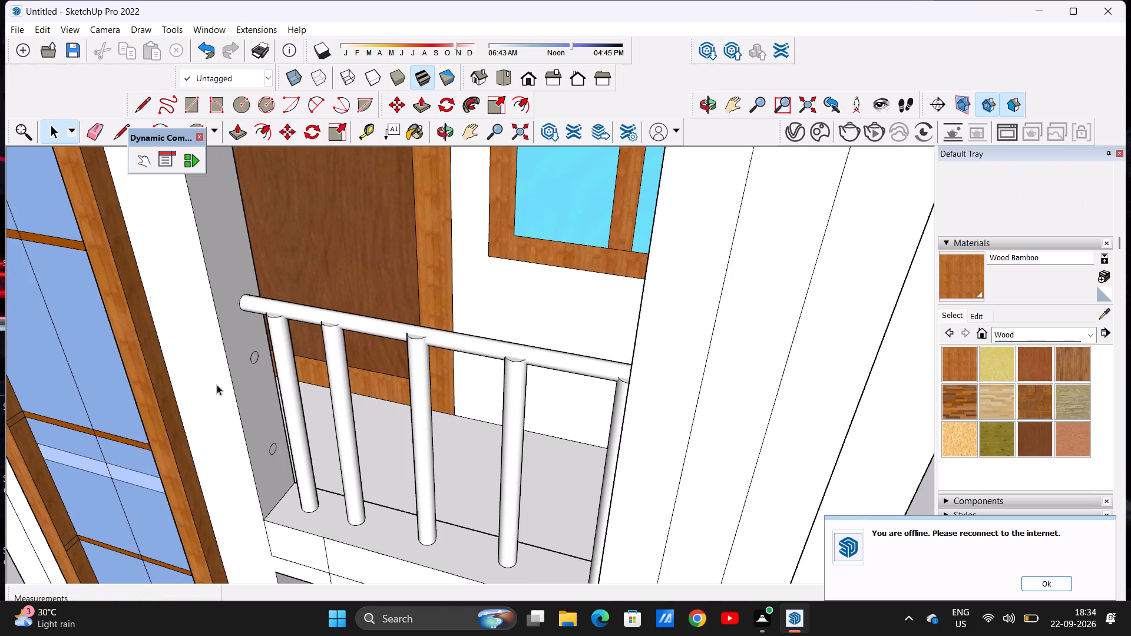
# Push/Pull the upper small wall circle 5' 11 11/16" through the balusters to the opposite wall, forming the upper horizontal bar.
pyautogui.click(241, 132)
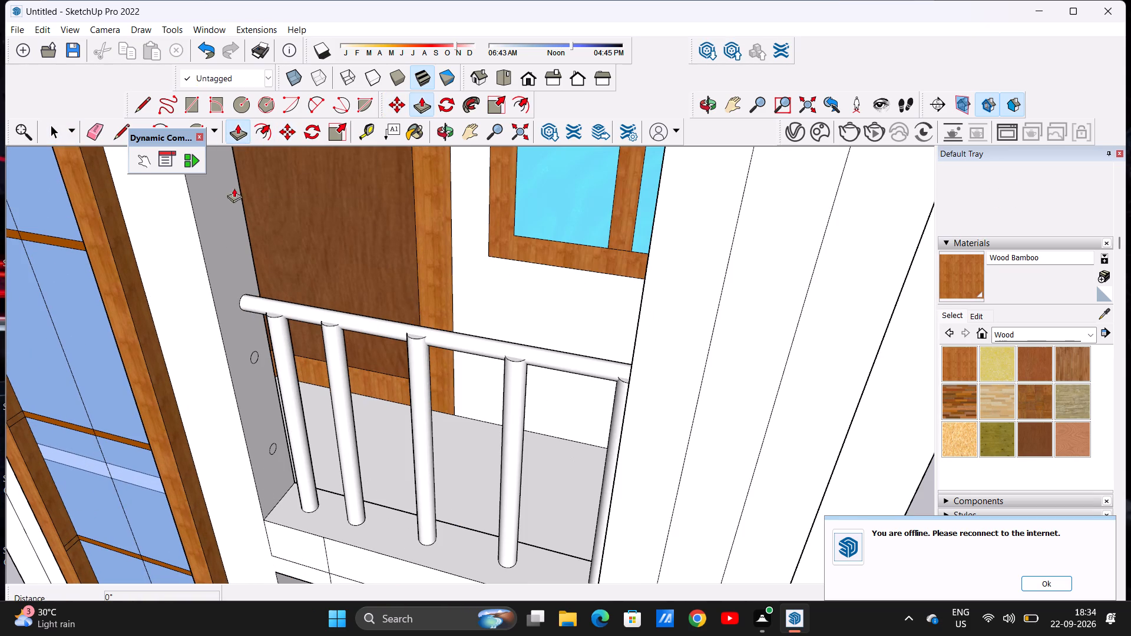
pyautogui.scroll(10, 267, 375)
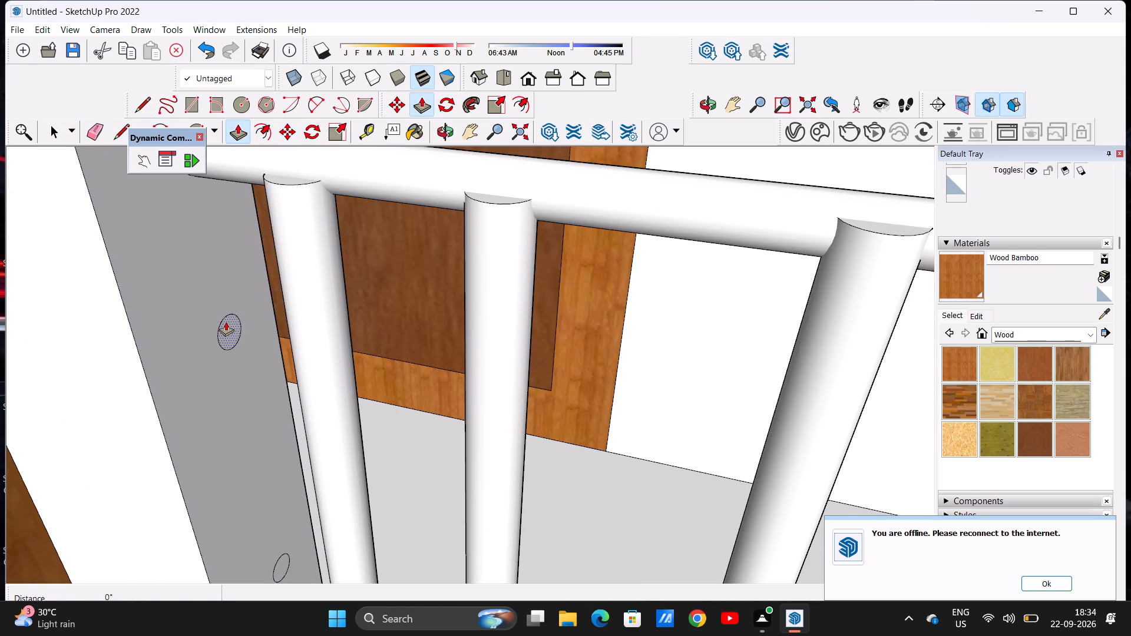
pyautogui.click(226, 322)
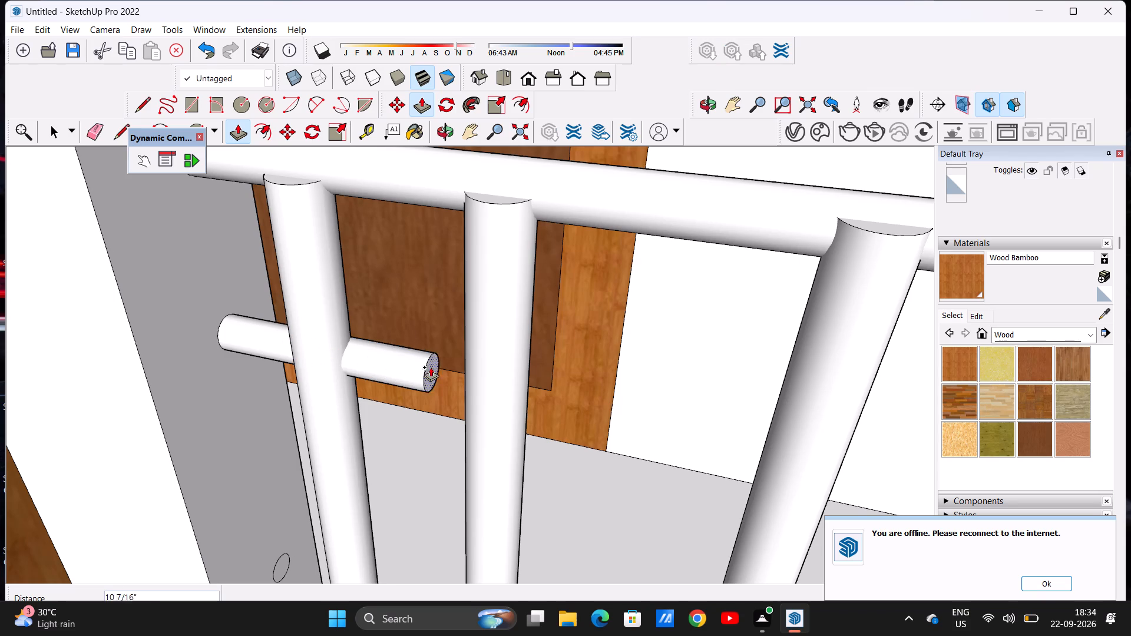
pyautogui.scroll(-12, 426, 425)
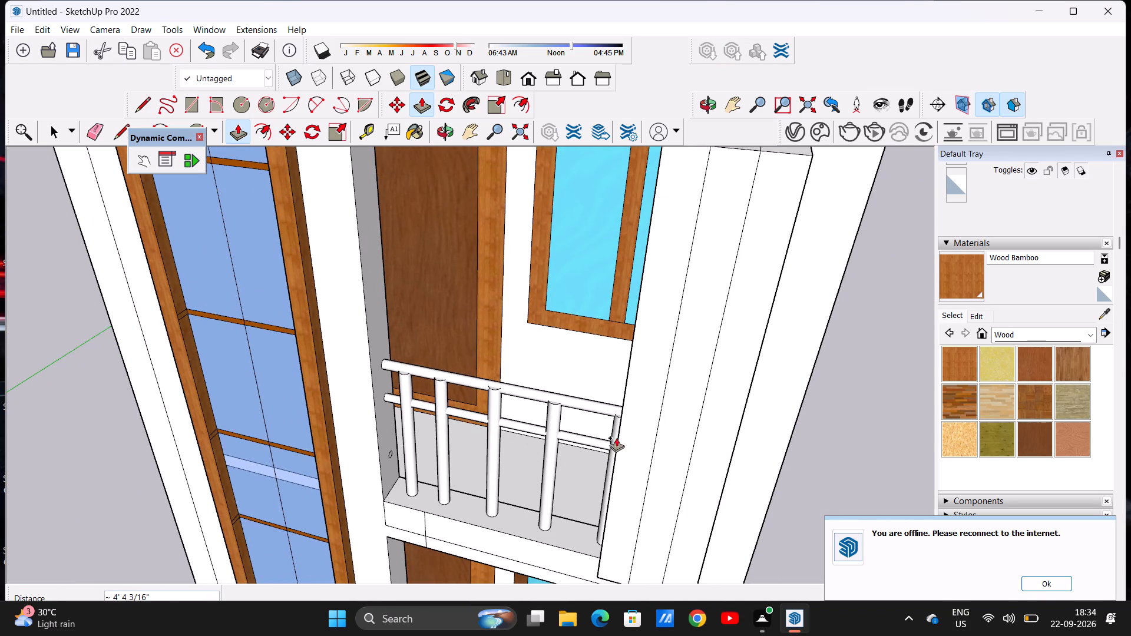
pyautogui.scroll(1, 590, 439)
pyautogui.scroll(-1, 588, 439)
pyautogui.scroll(2, 588, 439)
pyautogui.moveTo(540, 435); pyautogui.dragTo(792, 409, button='middle')
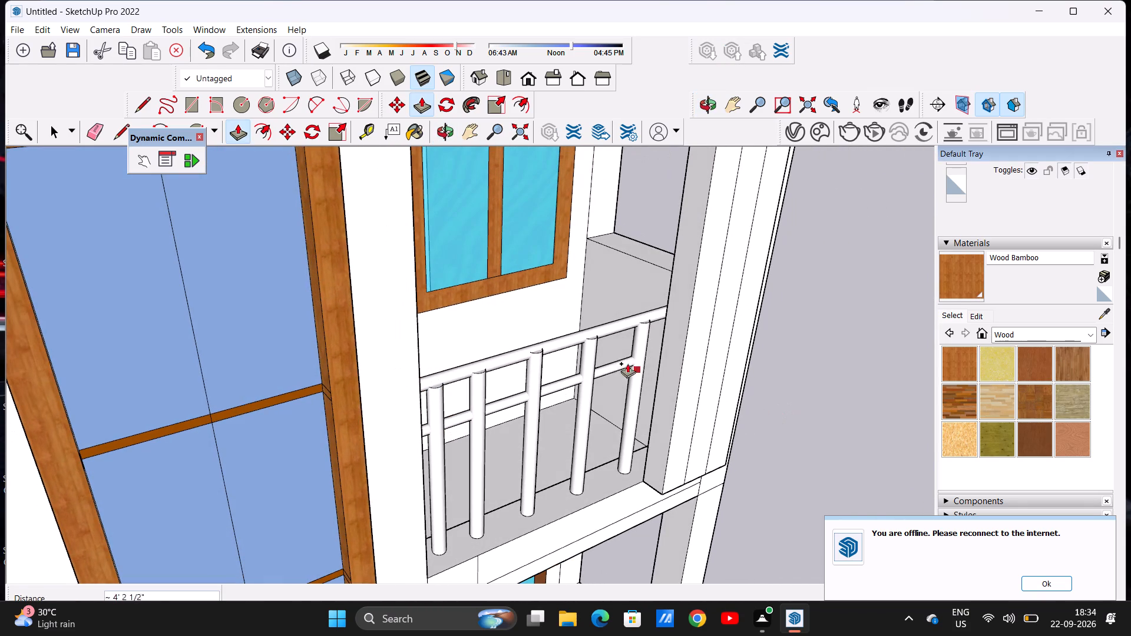
pyautogui.moveTo(634, 327); pyautogui.dragTo(765, 360, button='middle')
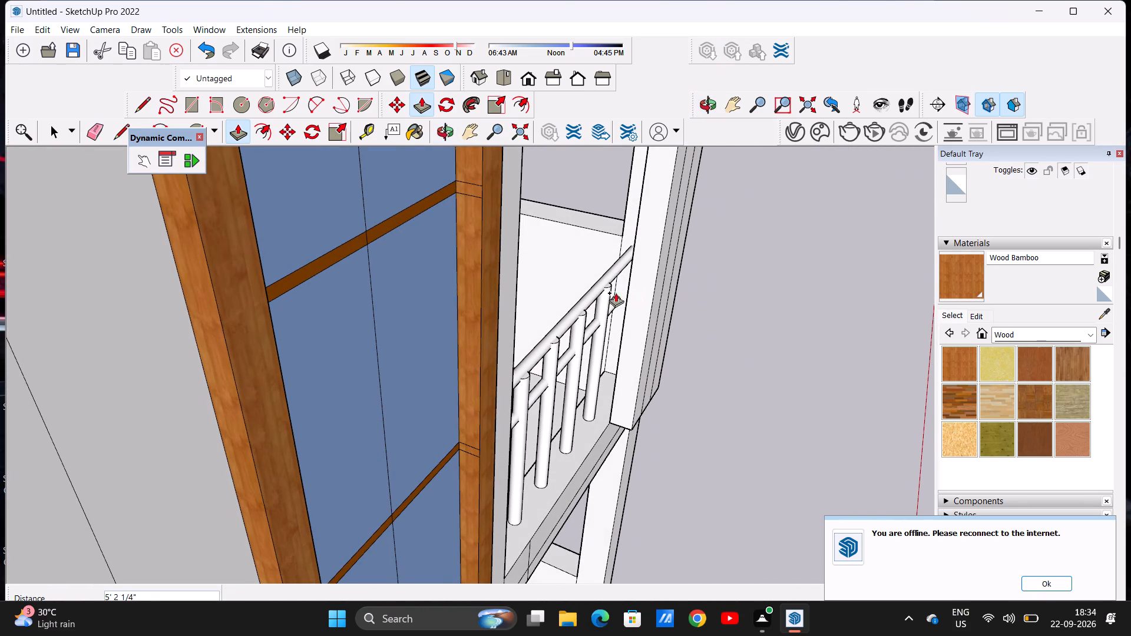
pyautogui.scroll(10, 620, 290)
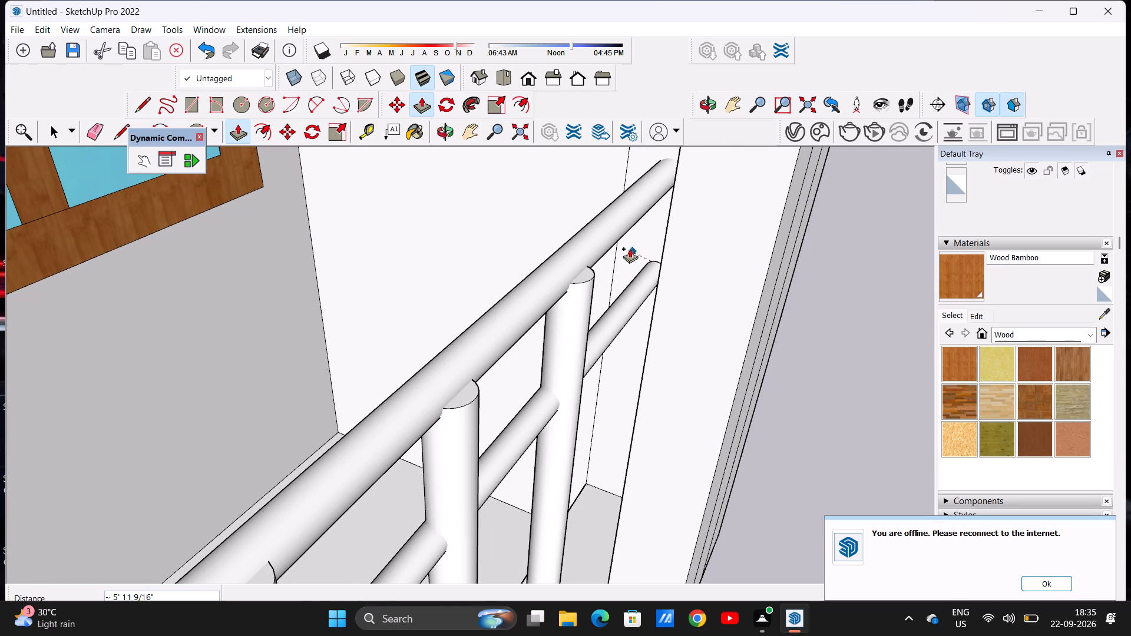
pyautogui.scroll(-7, 618, 221)
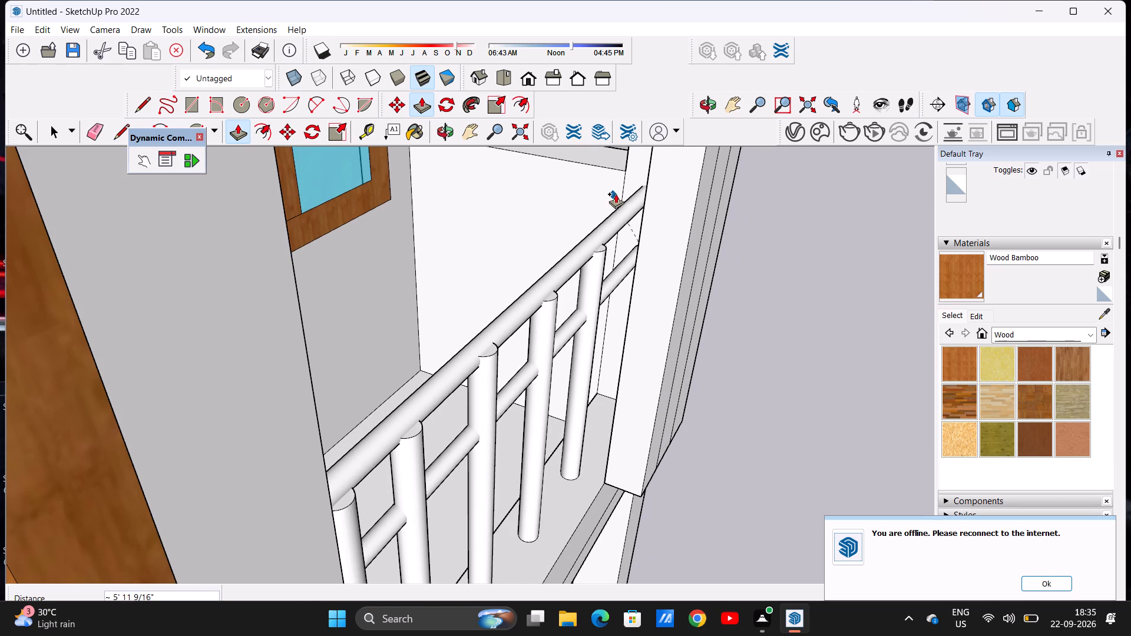
pyautogui.click(639, 183)
pyautogui.scroll(1, 442, 380)
pyautogui.scroll(-8, 441, 380)
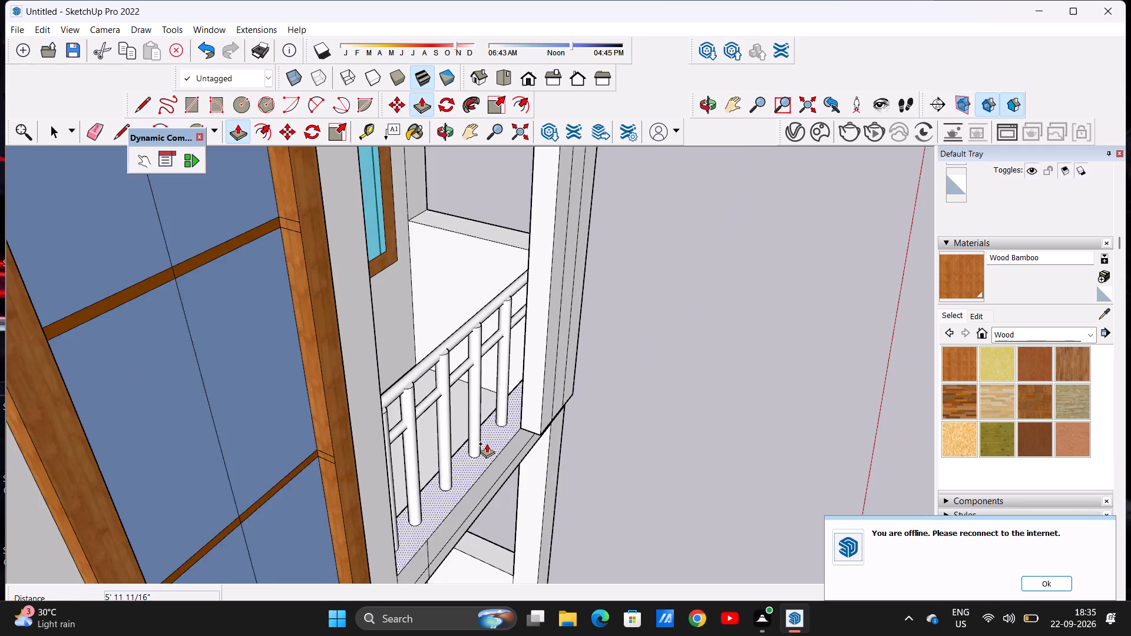
# Push/Pull the lower small wall circle 5' 11 11/16" across to the opposite wall, forming the lower horizontal bar.
pyautogui.moveTo(484, 443); pyautogui.dragTo(296, 387, button='middle')
pyautogui.scroll(3, 371, 432)
pyautogui.moveTo(362, 435); pyautogui.dragTo(259, 444, button='middle')
pyautogui.scroll(8, 273, 435)
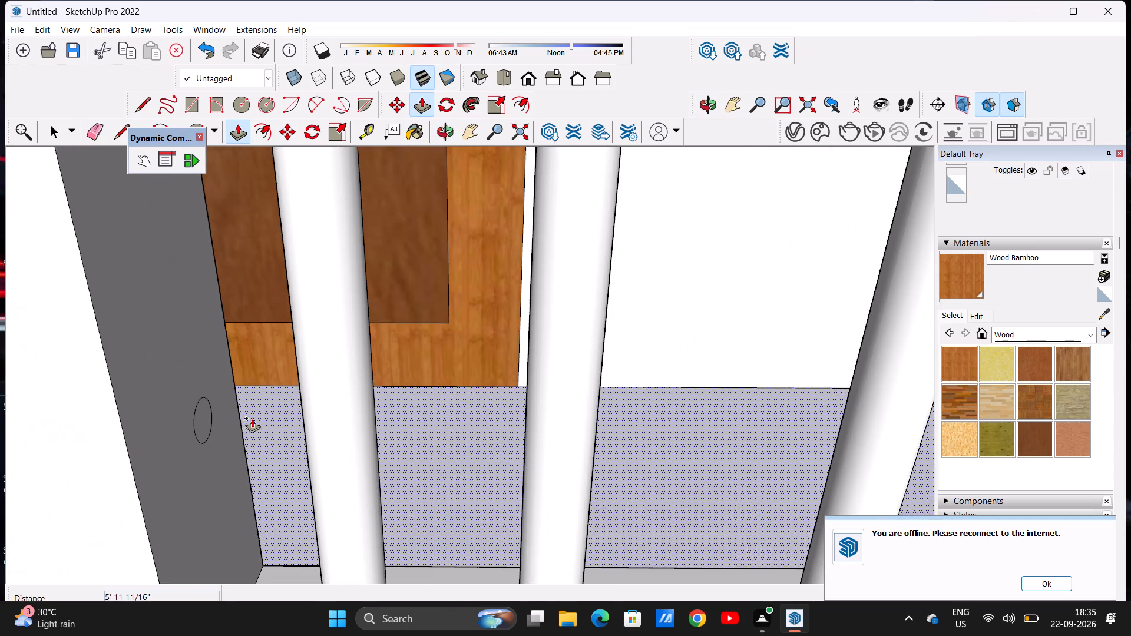
pyautogui.click(204, 416)
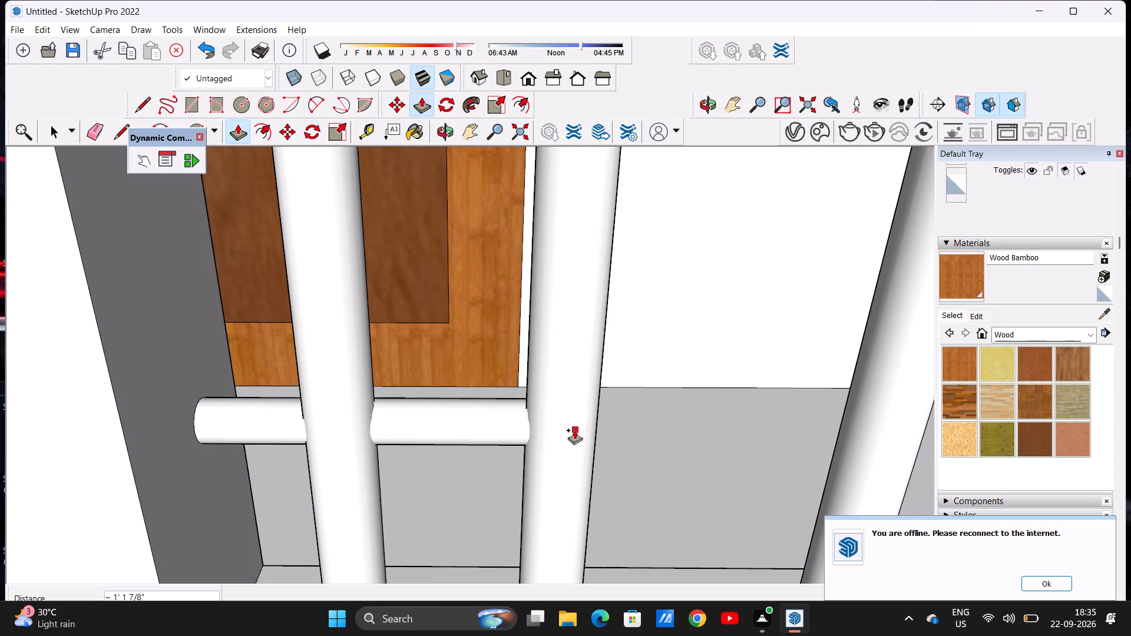
pyautogui.scroll(-19, 562, 436)
pyautogui.moveTo(551, 428); pyautogui.dragTo(768, 424, button='middle')
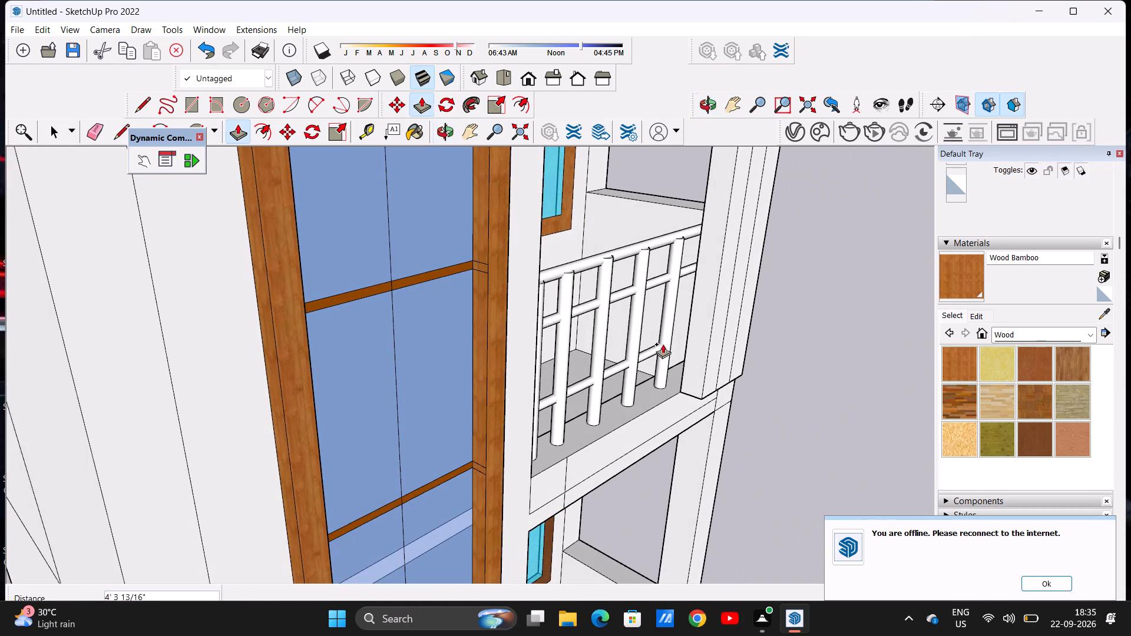
pyautogui.moveTo(634, 317); pyautogui.dragTo(712, 342, button='middle')
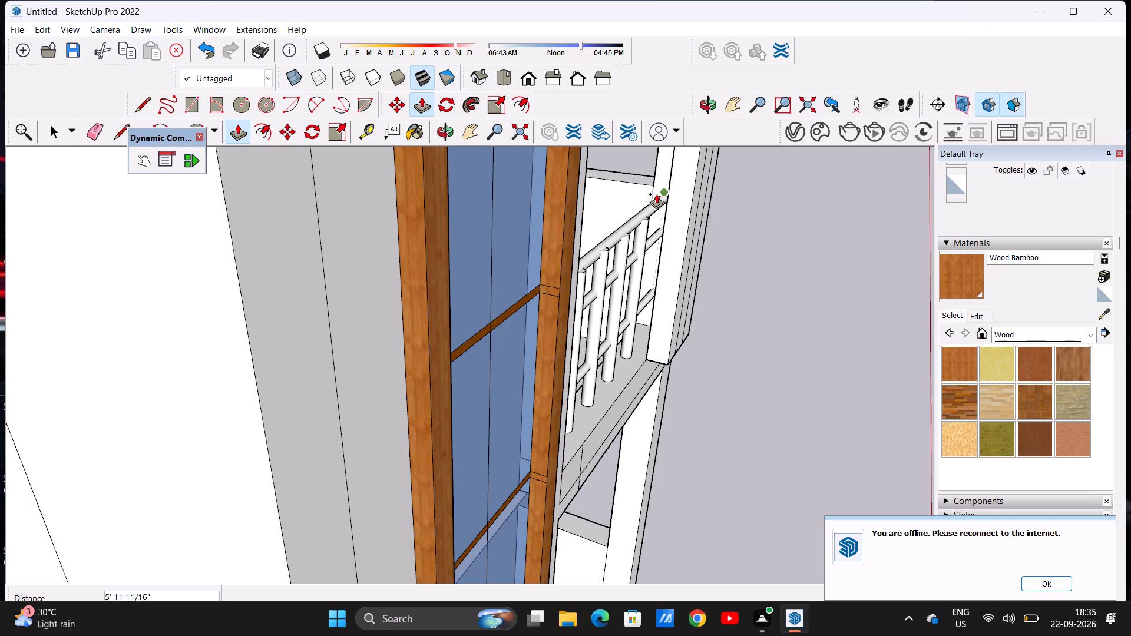
pyautogui.click(656, 194)
pyautogui.press('space')
# Examine the second-level balcony railing from the front and above, within the whole facade.
pyautogui.moveTo(534, 371); pyautogui.dragTo(349, 224, button='middle')
pyautogui.scroll(-2, 349, 269)
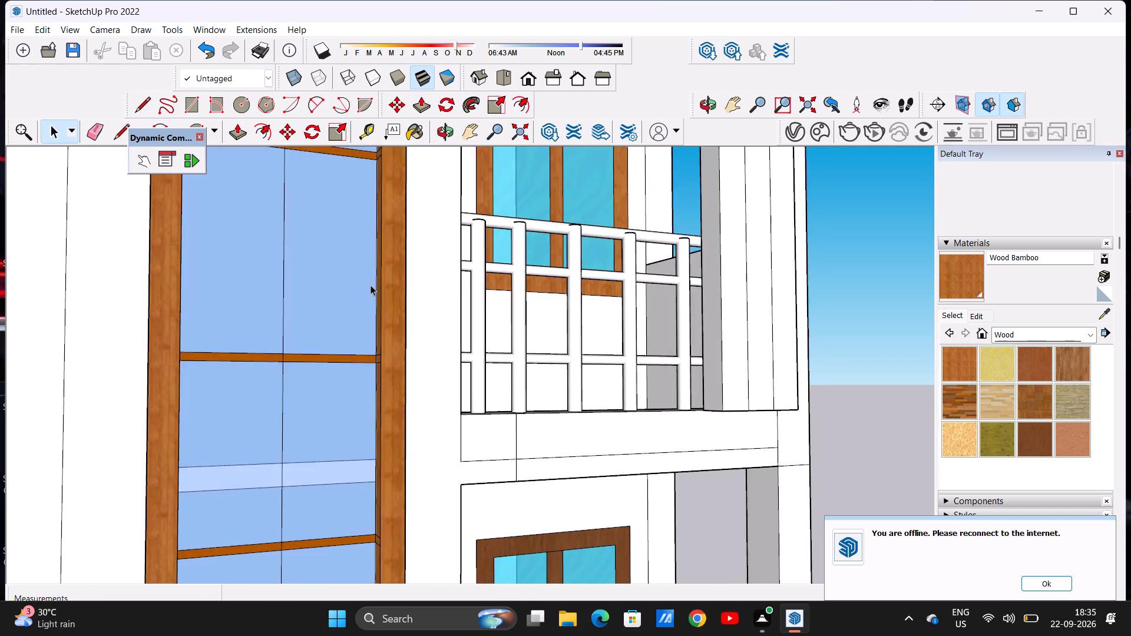
pyautogui.scroll(-11, 371, 285)
pyautogui.moveTo(482, 286); pyautogui.dragTo(395, 352, button='middle')
pyautogui.scroll(5, 457, 300)
pyautogui.moveTo(469, 281); pyautogui.dragTo(377, 347, button='middle')
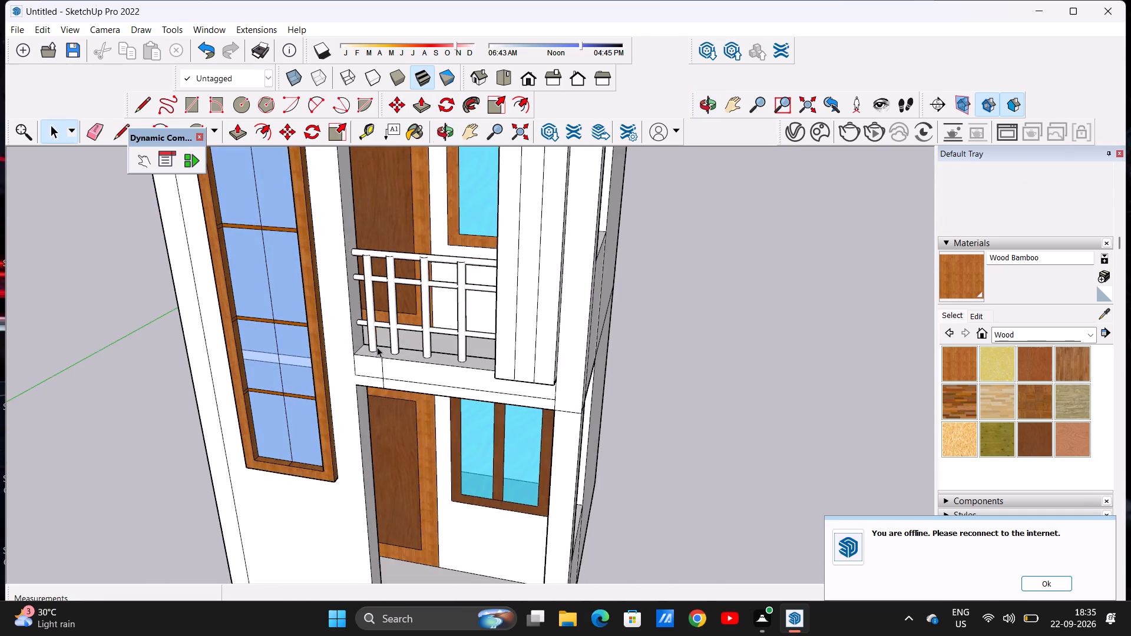
pyautogui.scroll(-15, 377, 347)
pyautogui.moveTo(381, 320); pyautogui.dragTo(467, 324, button='middle')
pyautogui.scroll(6, 427, 323)
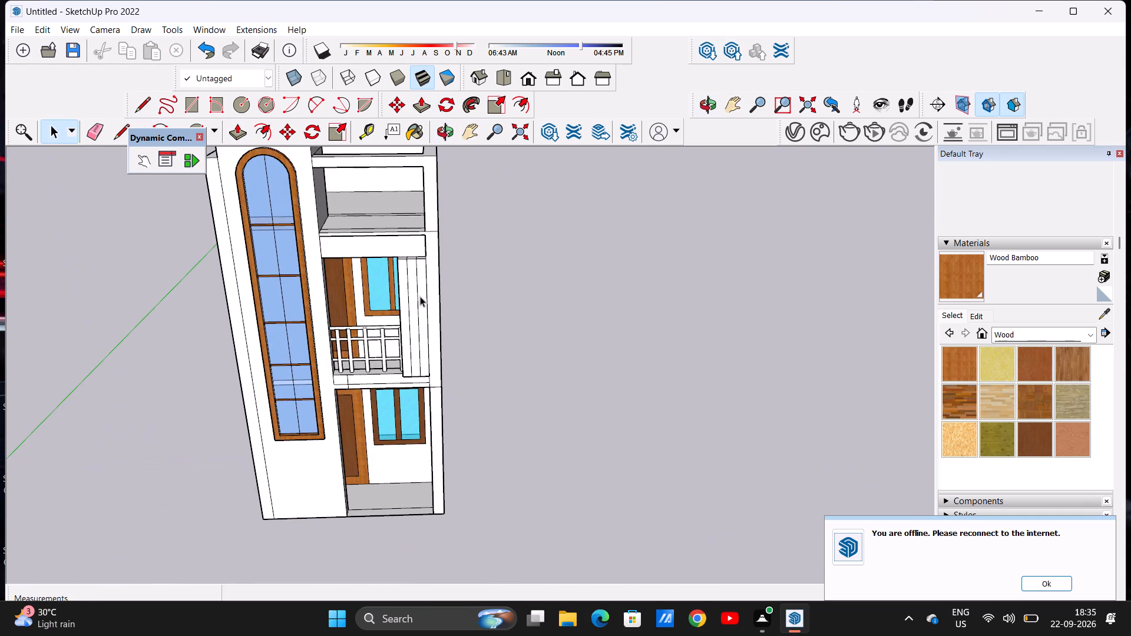
# Paint the three front strips of the vertical panel beside the second-level railing with Wood Cherry Original.
pyautogui.moveTo(414, 303); pyautogui.dragTo(323, 346, button='middle')
pyautogui.scroll(4, 395, 296)
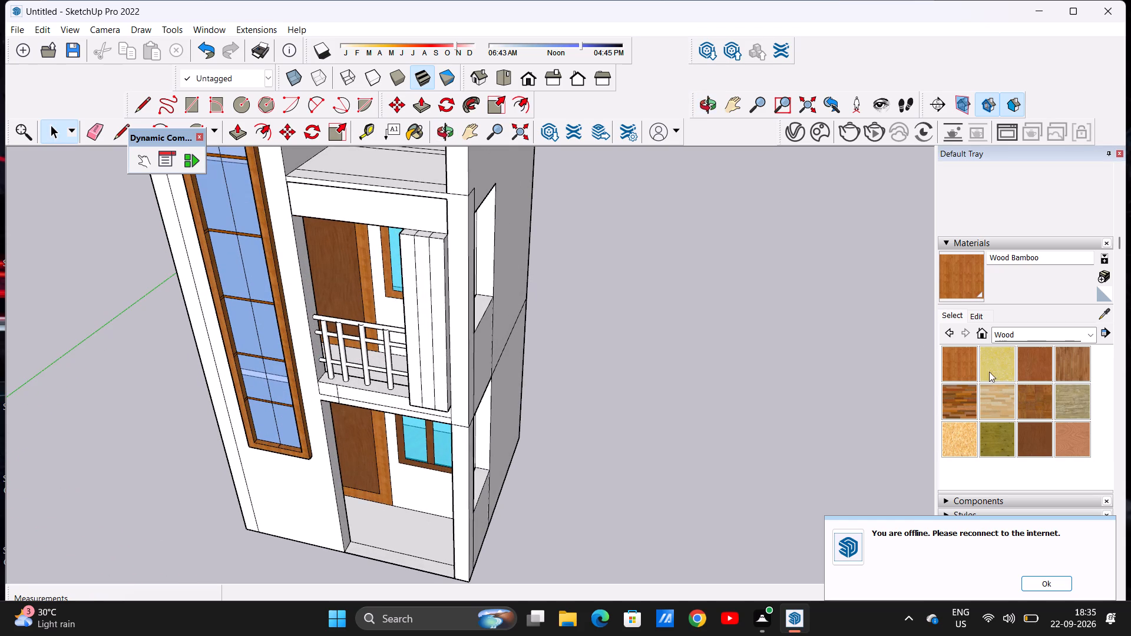
pyautogui.click(1037, 370)
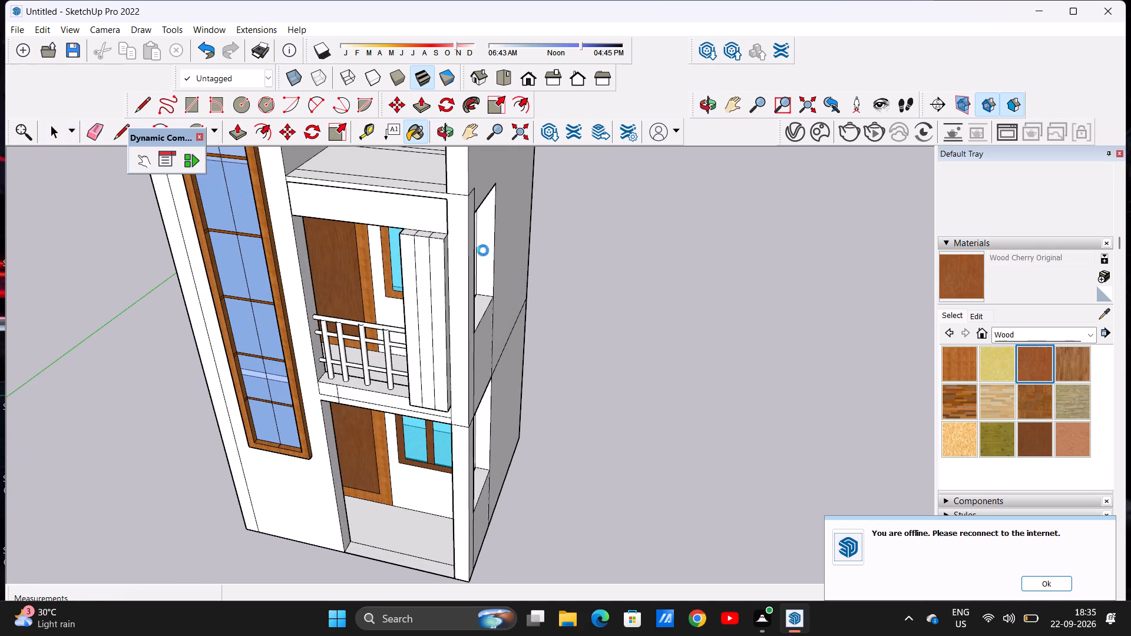
pyautogui.scroll(8, 418, 249)
pyautogui.click(462, 269)
pyautogui.click(430, 277)
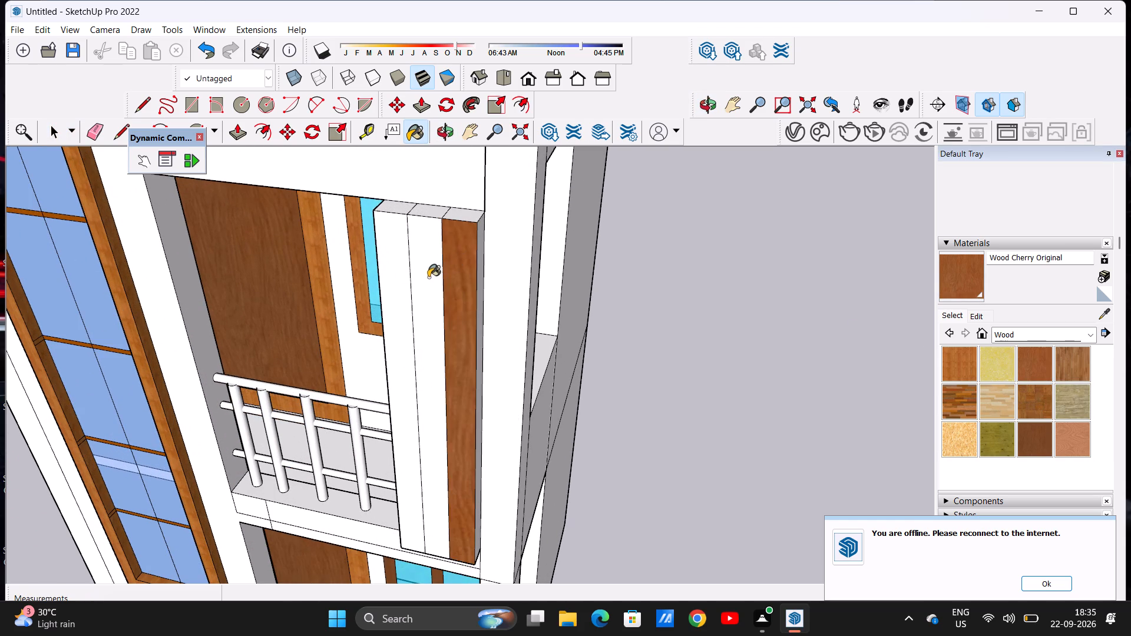
pyautogui.click(392, 283)
pyautogui.moveTo(477, 312); pyautogui.dragTo(389, 323, button='middle')
pyautogui.scroll(5, 413, 306)
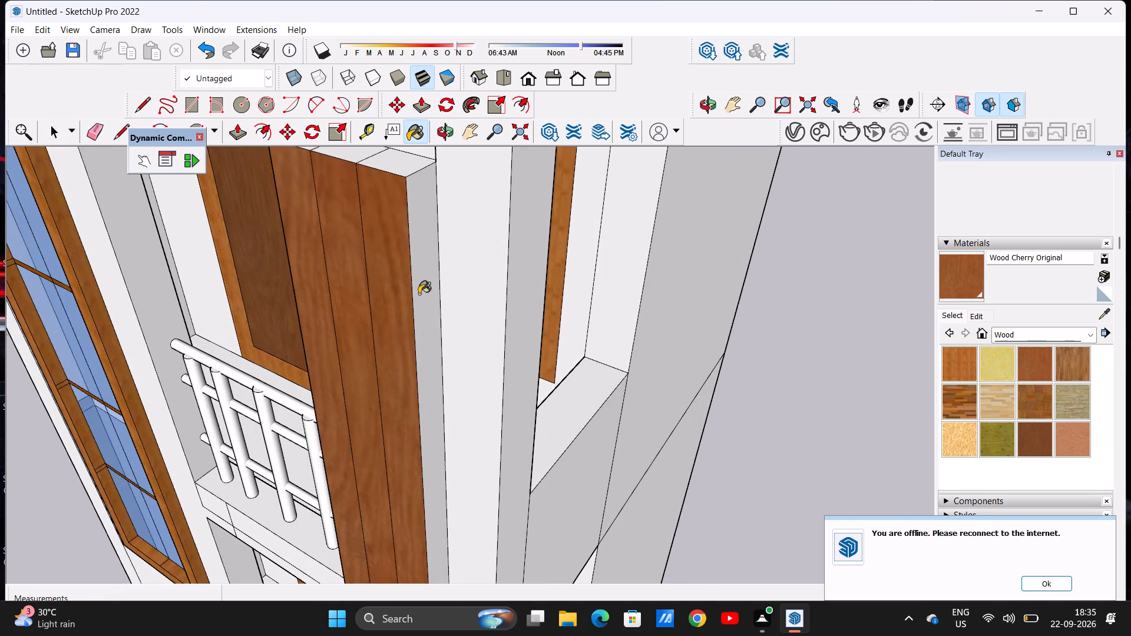
# Paint both side faces and the three top faces of the vertical panel beside the second-level railing with Wood Cherry Original.
pyautogui.click(419, 294)
pyautogui.scroll(-6, 415, 300)
pyautogui.moveTo(365, 313); pyautogui.dragTo(438, 316, button='middle')
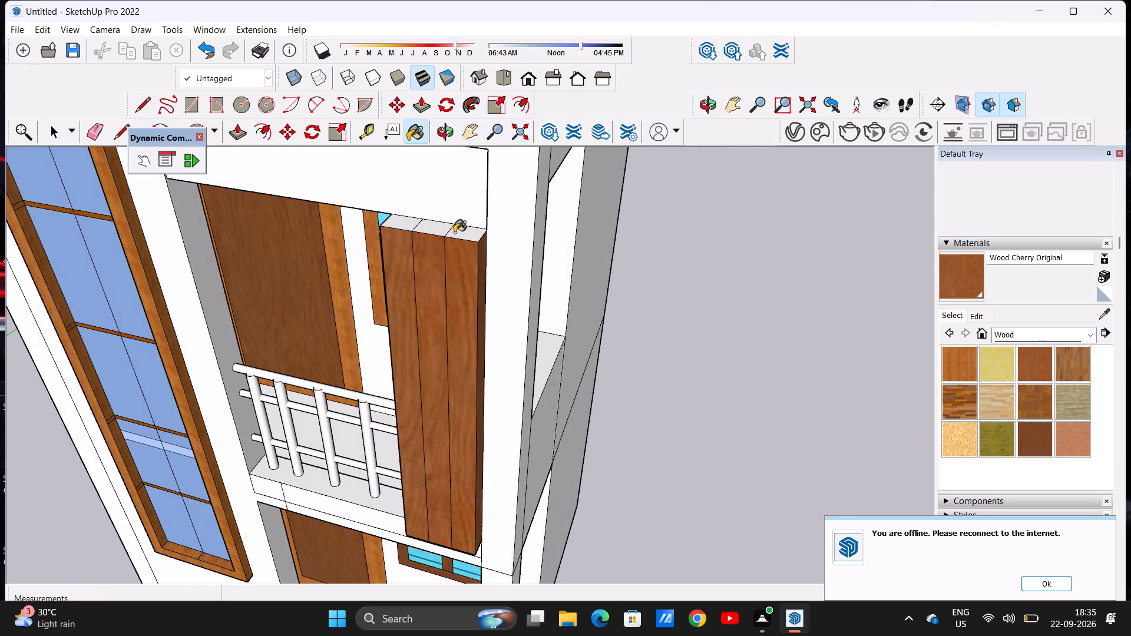
pyautogui.click(454, 233)
pyautogui.click(435, 233)
pyautogui.click(395, 225)
pyautogui.moveTo(312, 337); pyautogui.dragTo(597, 306, button='middle')
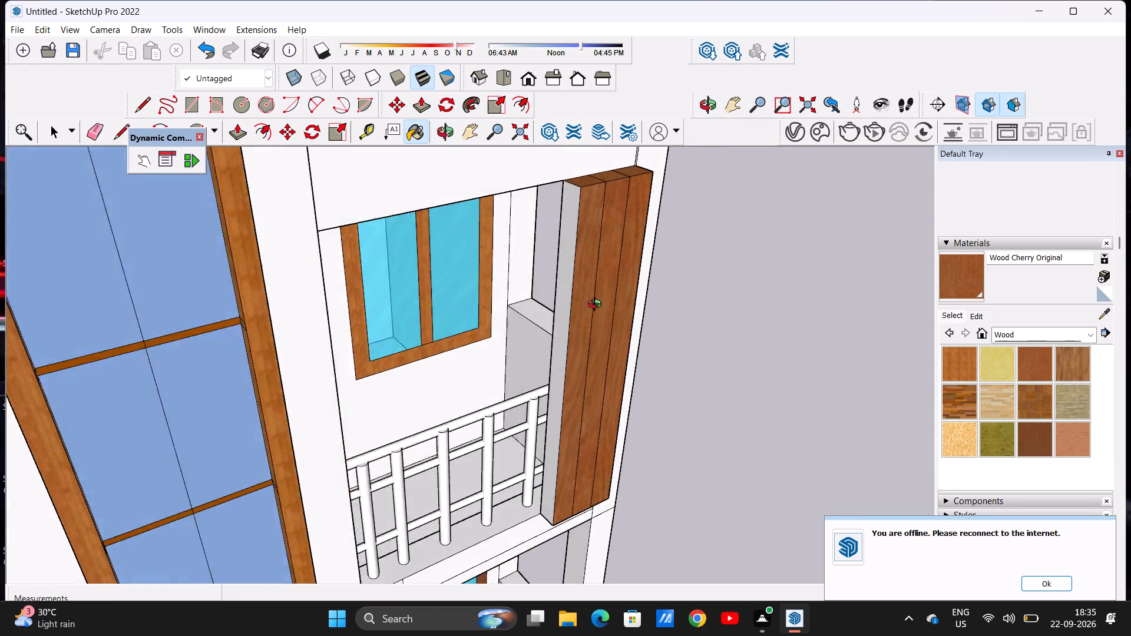
pyautogui.moveTo(597, 306); pyautogui.dragTo(623, 304, button='middle')
pyautogui.click(587, 305)
# Paint the three underside faces of the vertical panel beside the railing with Wood Cherry Original.
pyautogui.moveTo(665, 384); pyautogui.dragTo(516, 167, button='middle')
pyautogui.scroll(-1, 565, 334)
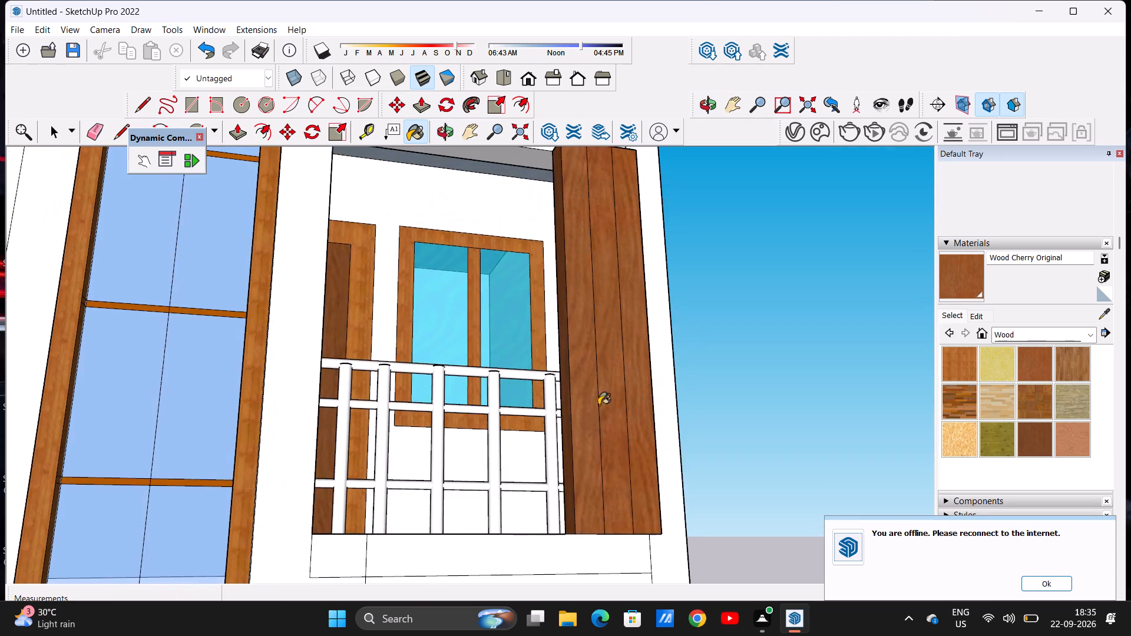
pyautogui.moveTo(604, 429); pyautogui.dragTo(613, 249, button='middle')
pyautogui.scroll(3, 646, 493)
pyautogui.click(575, 464)
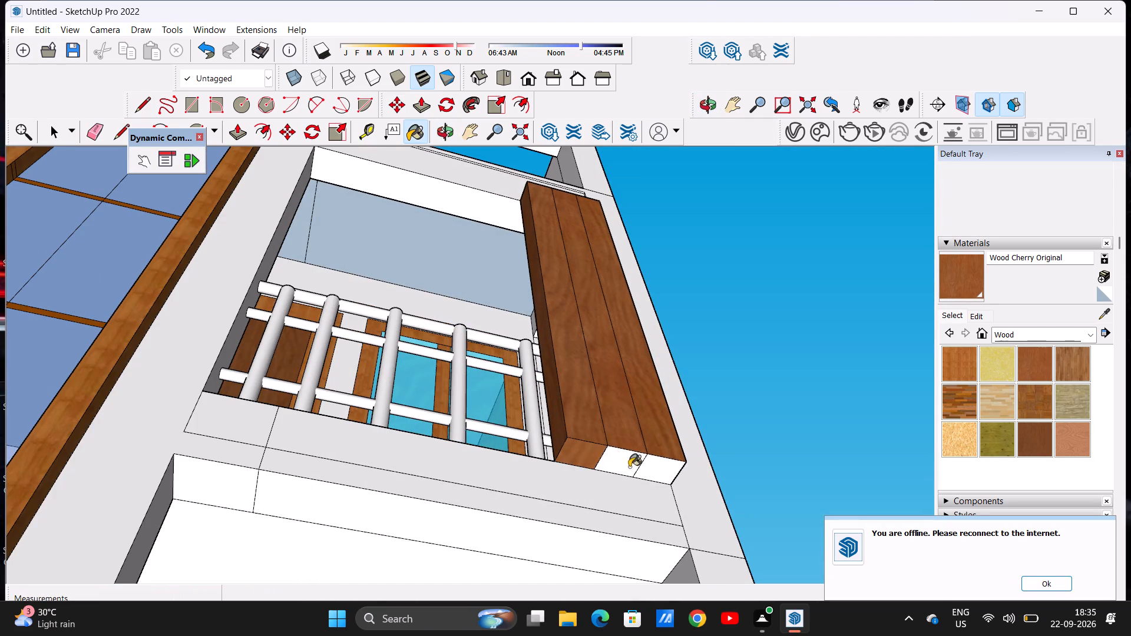
pyautogui.click(629, 467)
pyautogui.click(672, 485)
pyautogui.click(669, 469)
# Examine the wood panel and second-level railing within the whole front facade, up to the open top terrace.
pyautogui.scroll(-5, 607, 403)
pyautogui.scroll(1, 607, 403)
pyautogui.scroll(-5, 607, 403)
pyautogui.moveTo(596, 367); pyautogui.dragTo(554, 443, button='middle')
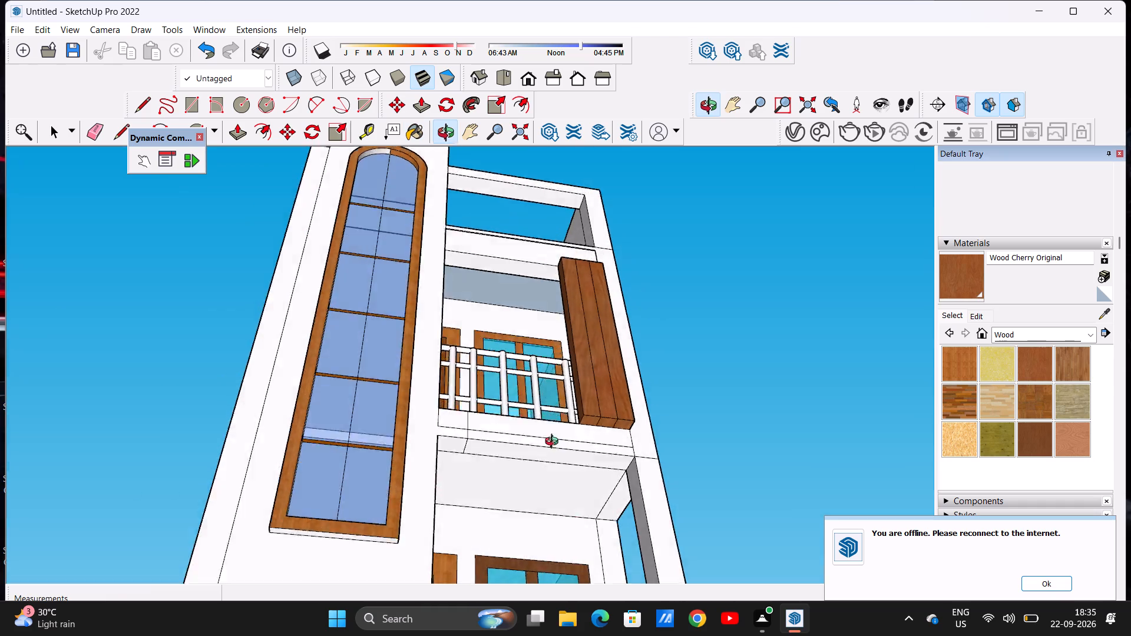
pyautogui.moveTo(554, 443); pyautogui.dragTo(540, 551, button='middle')
pyautogui.scroll(-5, 551, 462)
pyautogui.moveTo(570, 433); pyautogui.dragTo(514, 535, button='middle')
pyautogui.scroll(5, 551, 346)
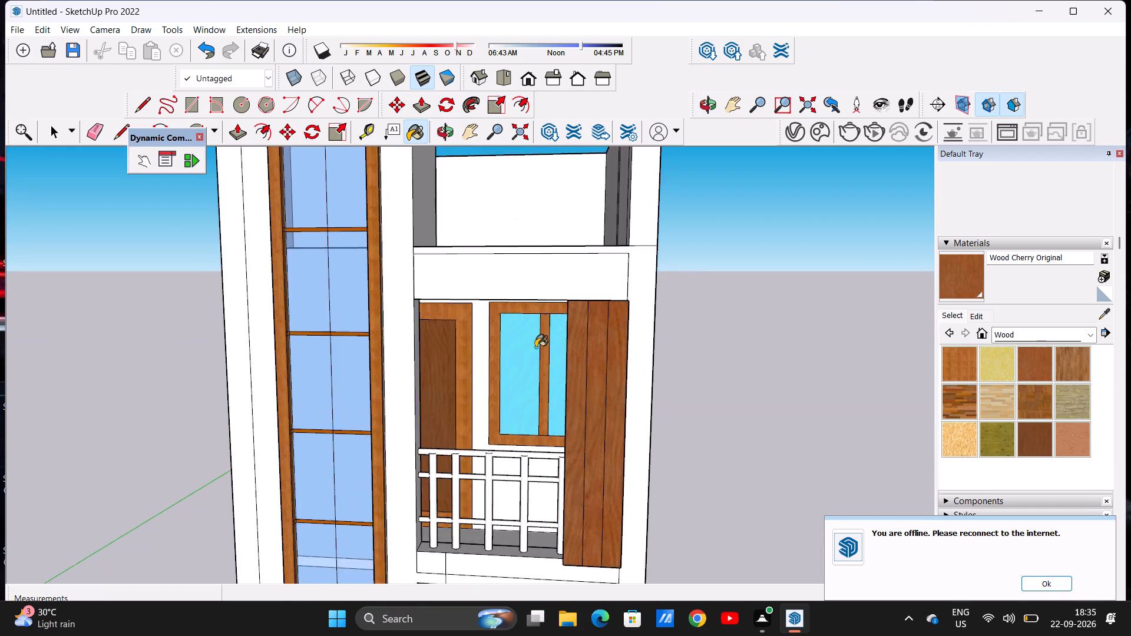
pyautogui.scroll(-10, 535, 347)
pyautogui.moveTo(543, 384); pyautogui.dragTo(543, 462, button='middle')
pyautogui.scroll(5, 519, 408)
pyautogui.moveTo(560, 476); pyautogui.dragTo(580, 442, button='middle')
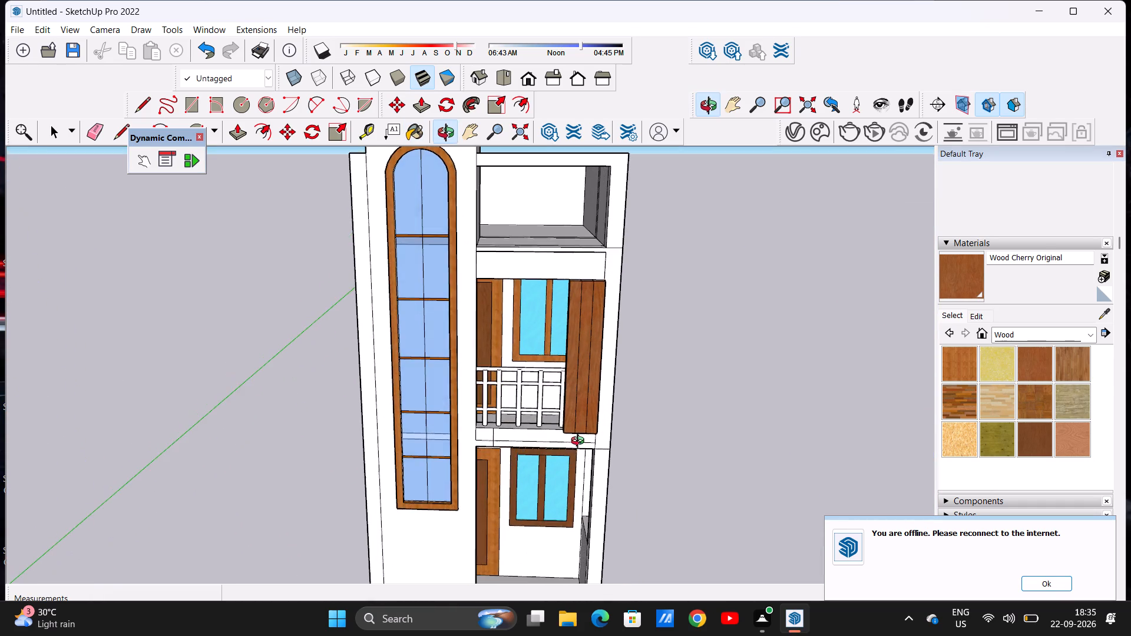
pyautogui.moveTo(580, 442); pyautogui.dragTo(580, 440, button='middle')
pyautogui.press('space')
pyautogui.scroll(-6, 515, 399)
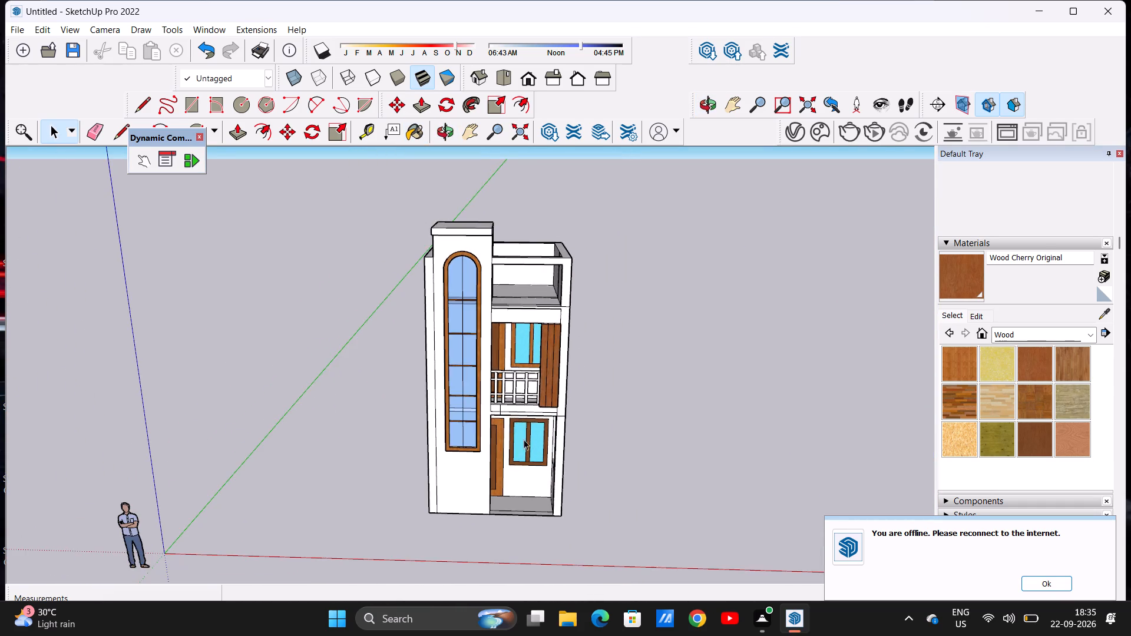
pyautogui.moveTo(524, 439); pyautogui.dragTo(501, 412, button='middle')
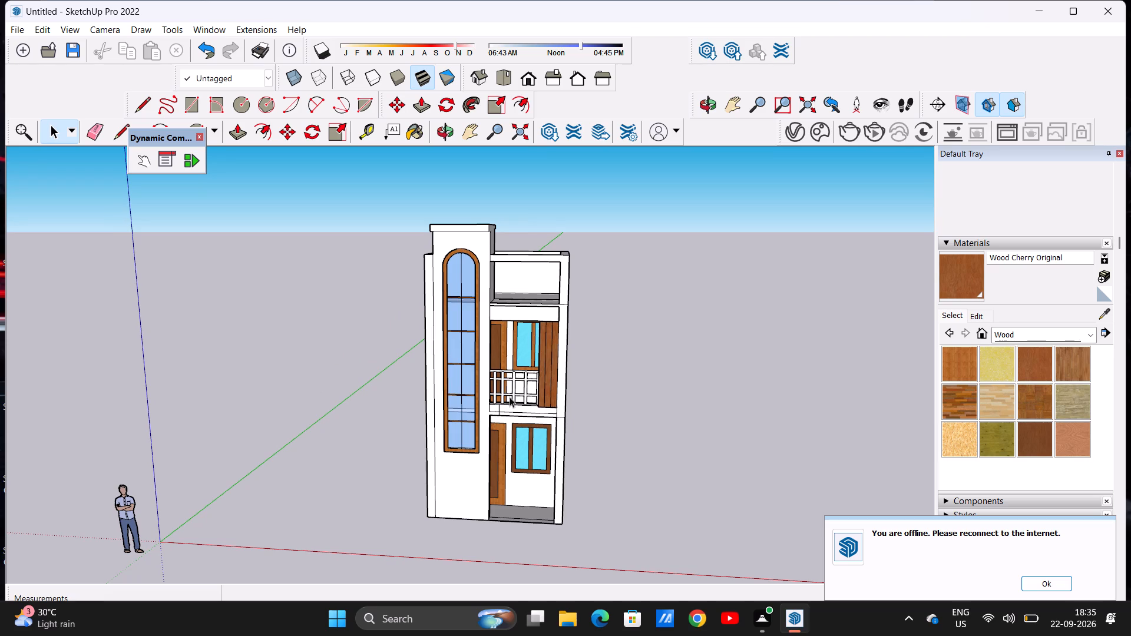
pyautogui.moveTo(528, 273); pyautogui.dragTo(514, 168, button='middle')
pyautogui.scroll(10, 507, 256)
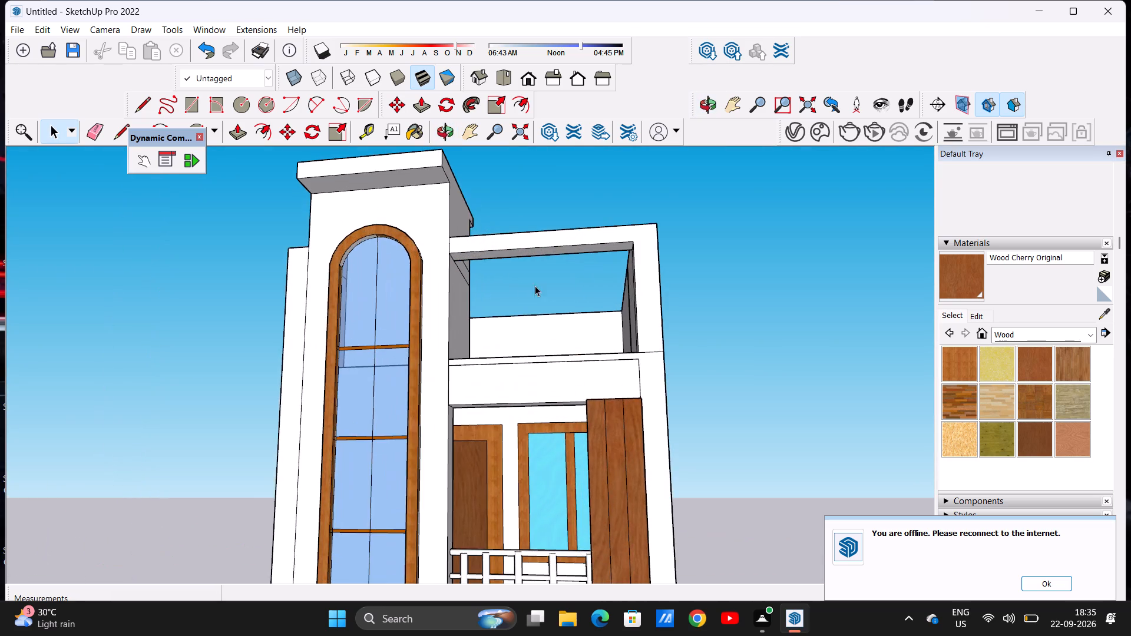
# Push/Pull the inner face of the top terrace's front roof beam 3' back along the tower, forming a roof slab over the terrace.
pyautogui.moveTo(535, 286); pyautogui.dragTo(369, 382, button='middle')
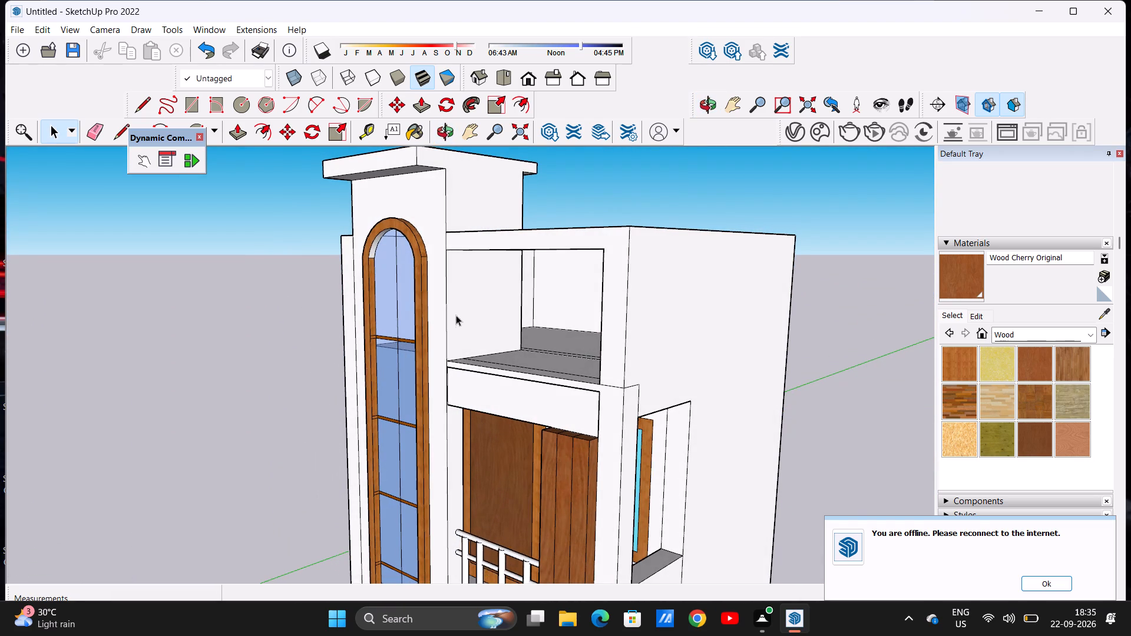
pyautogui.moveTo(456, 315); pyautogui.dragTo(214, 382, button='middle')
pyautogui.moveTo(445, 264); pyautogui.dragTo(328, 370, button='middle')
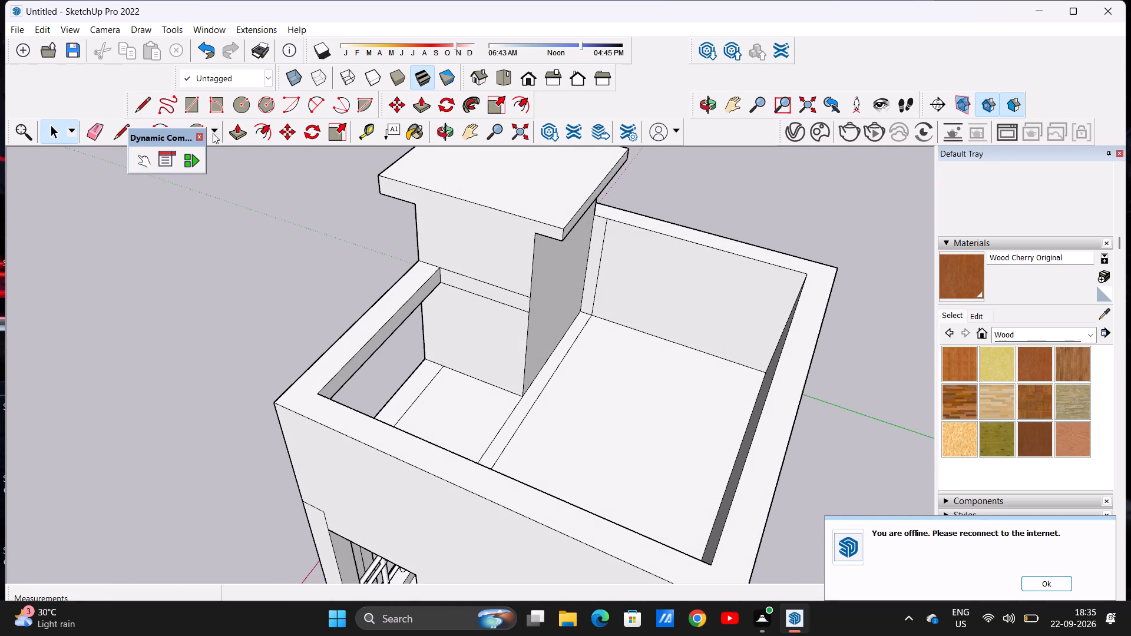
pyautogui.click(236, 134)
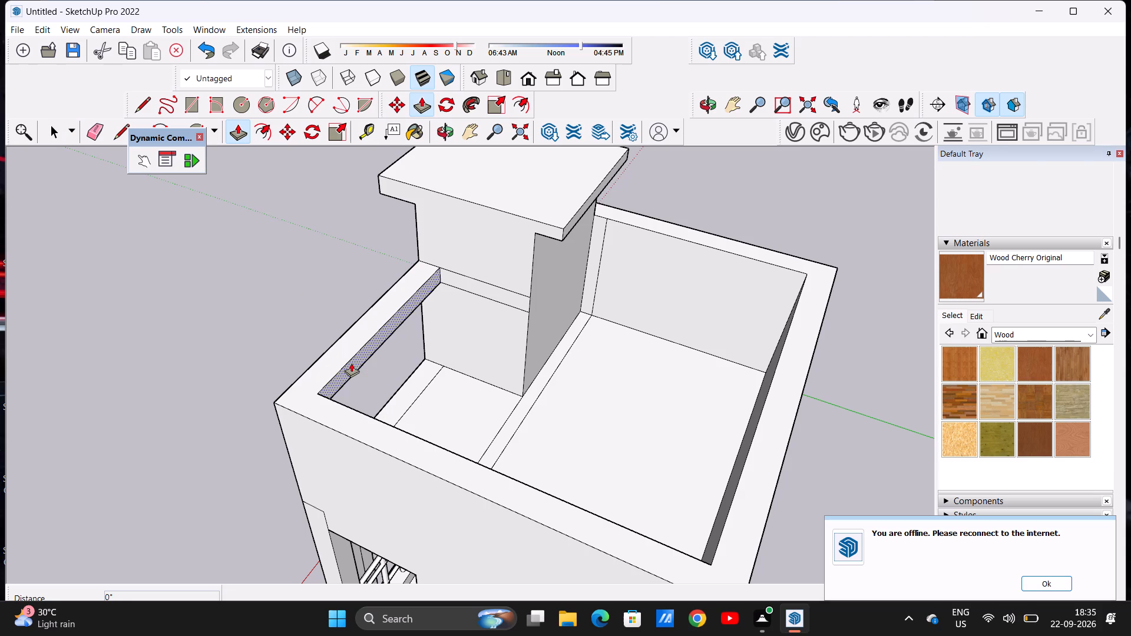
pyautogui.click(351, 363)
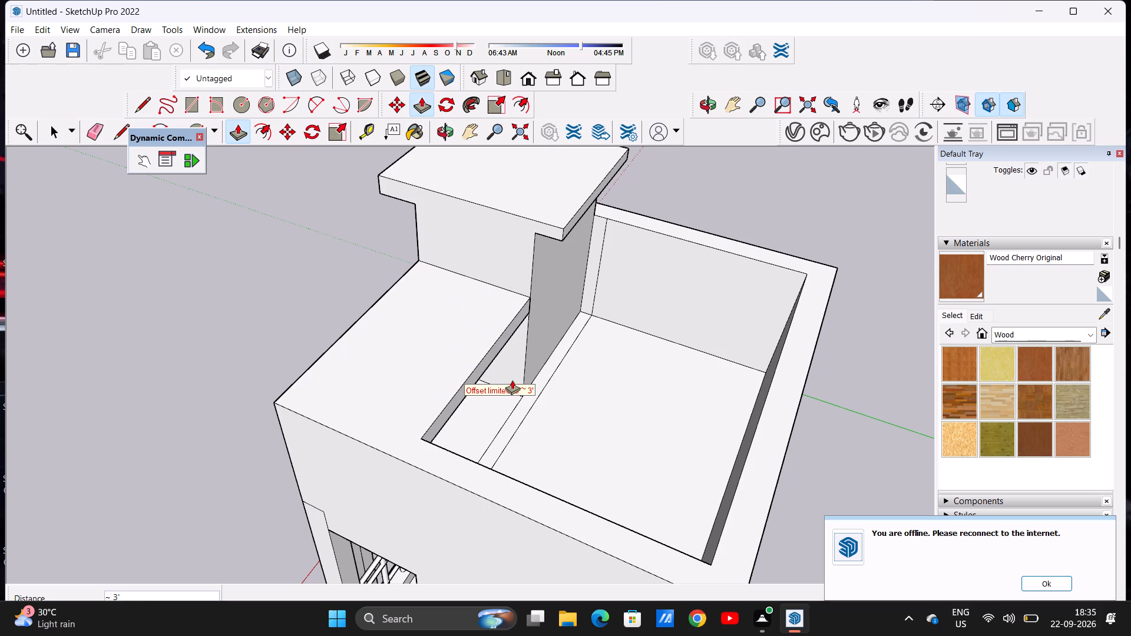
pyautogui.click(535, 307)
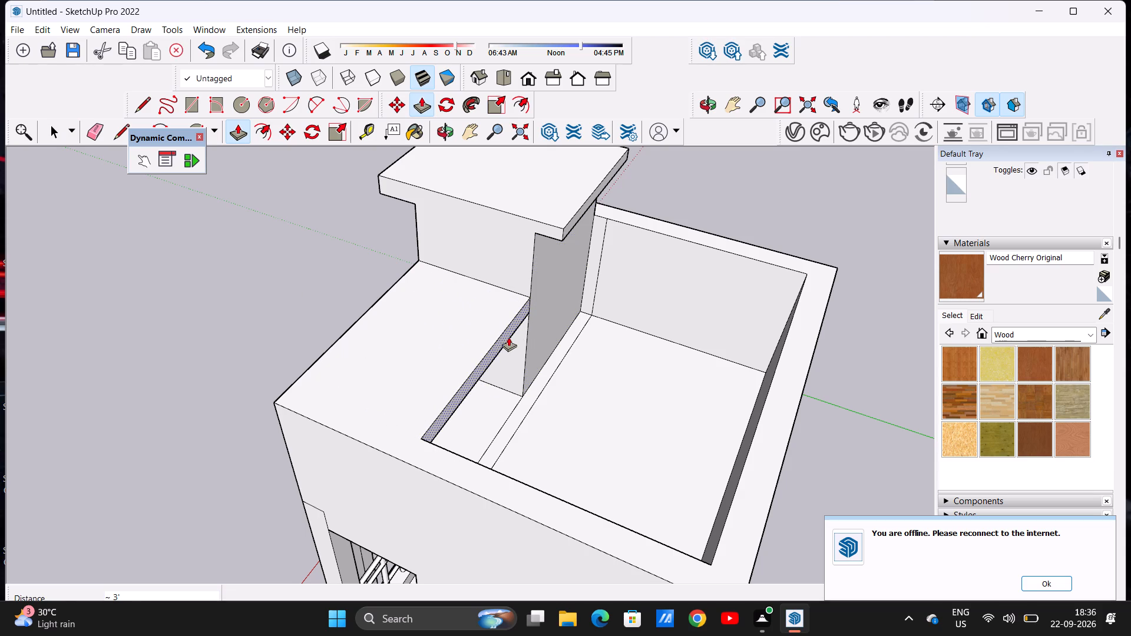
pyautogui.press('space')
# Draw a circle with a radius of about 2 9/16" on the underside of the terrace roof slab, near the front corner by the tower.
pyautogui.moveTo(379, 378); pyautogui.dragTo(706, 310, button='middle')
pyautogui.scroll(-3, 687, 220)
pyautogui.moveTo(640, 279); pyautogui.dragTo(674, 226, button='middle')
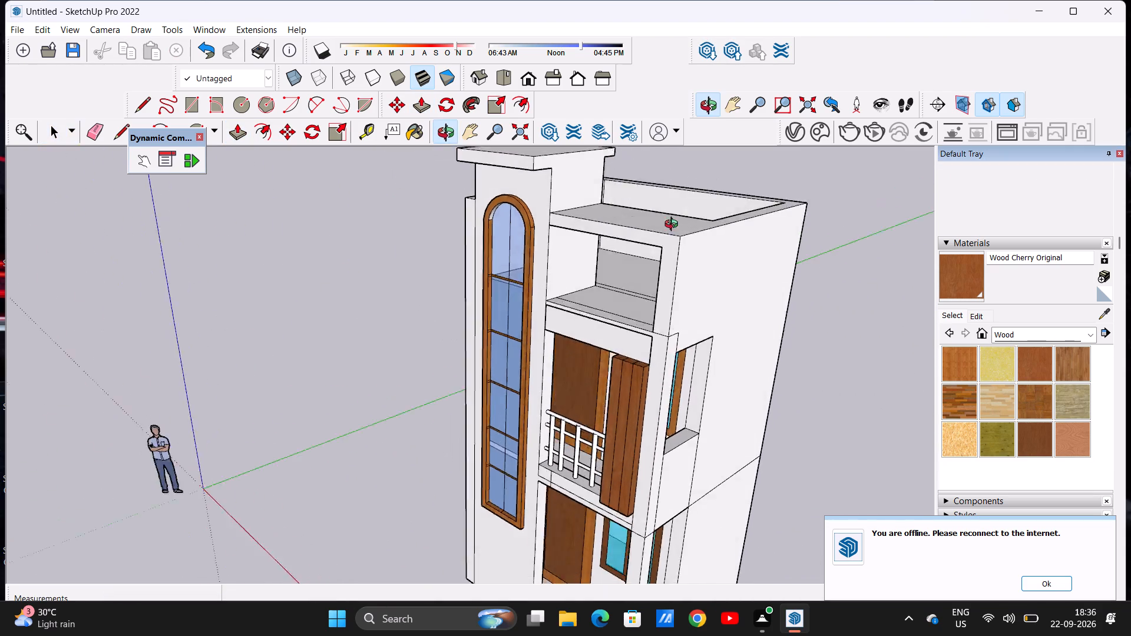
pyautogui.moveTo(674, 226); pyautogui.dragTo(724, 164, button='middle')
pyautogui.moveTo(616, 255); pyautogui.dragTo(749, 164, button='middle')
pyautogui.scroll(4, 597, 247)
pyautogui.moveTo(571, 312); pyautogui.dragTo(587, 238, button='middle')
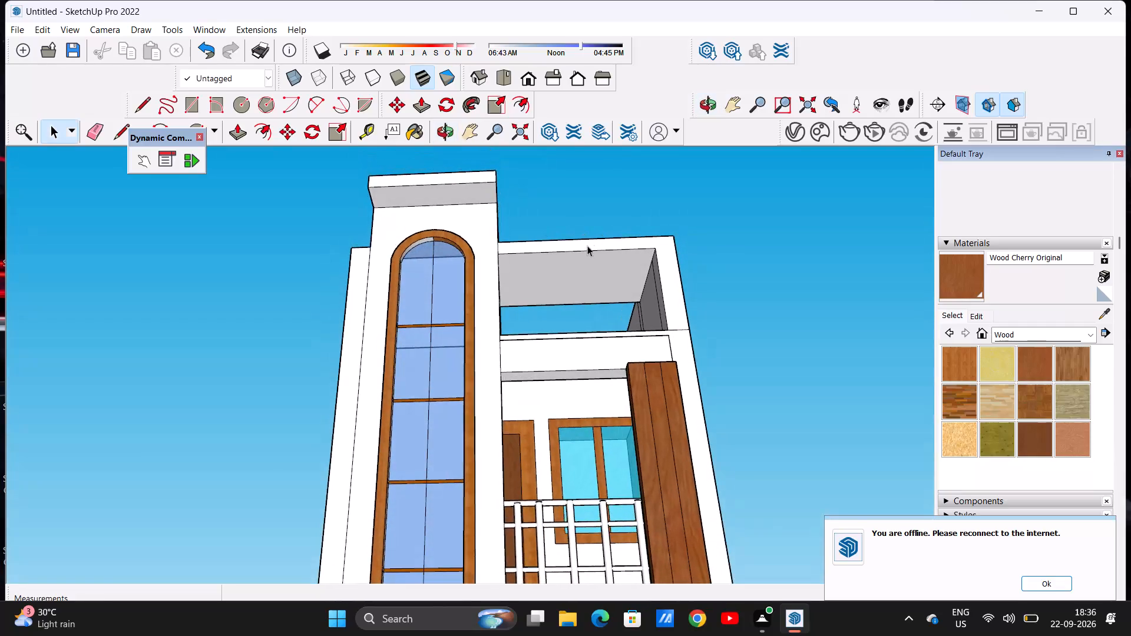
pyautogui.scroll(7, 587, 250)
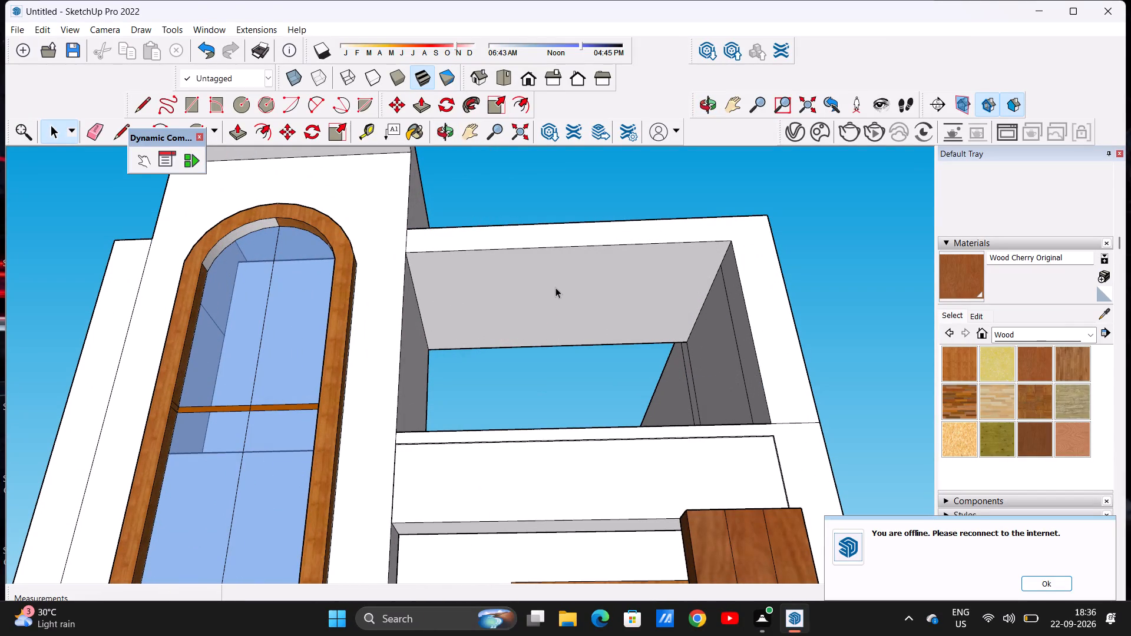
pyautogui.moveTo(561, 302); pyautogui.dragTo(555, 272, button='middle')
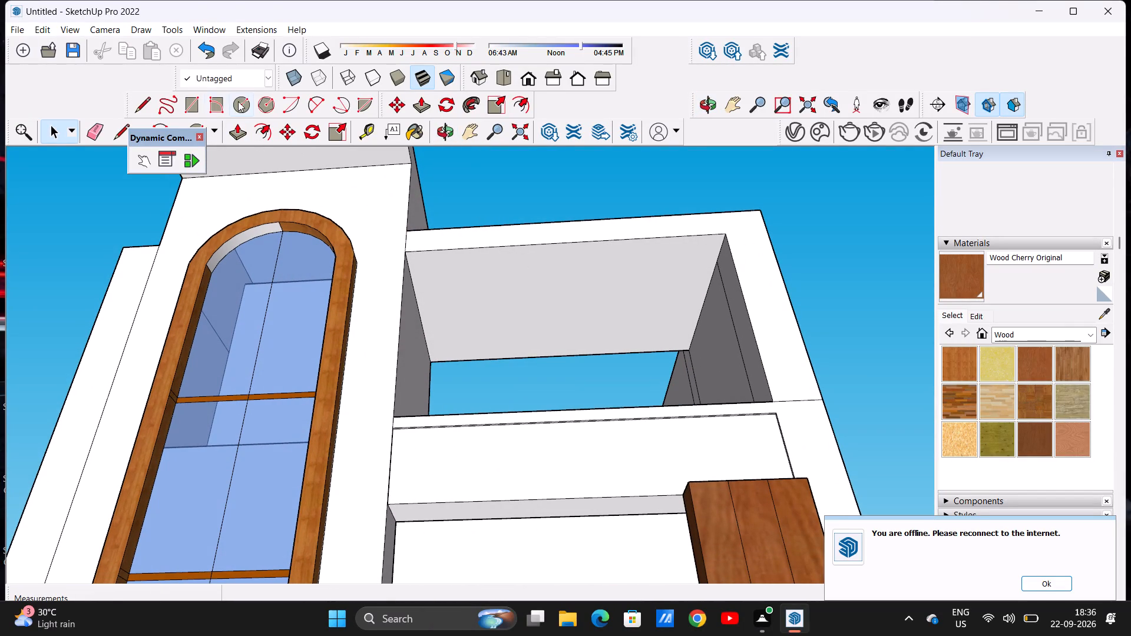
pyautogui.click(238, 100)
pyautogui.scroll(3, 466, 301)
pyautogui.moveTo(490, 329); pyautogui.dragTo(512, 294, button='middle')
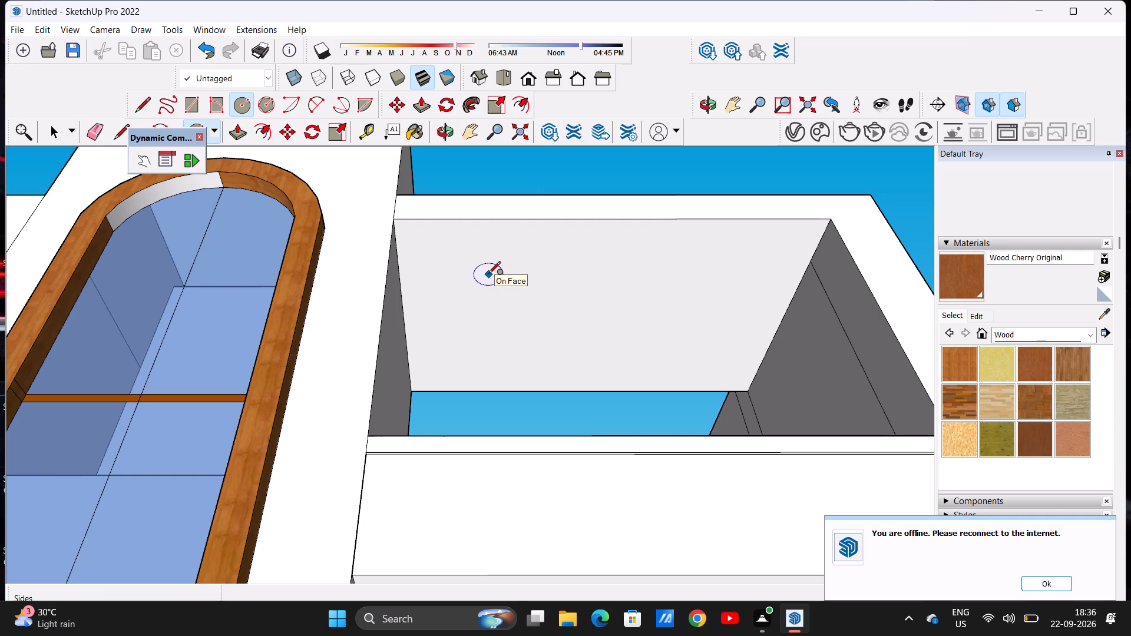
pyautogui.scroll(1, 488, 274)
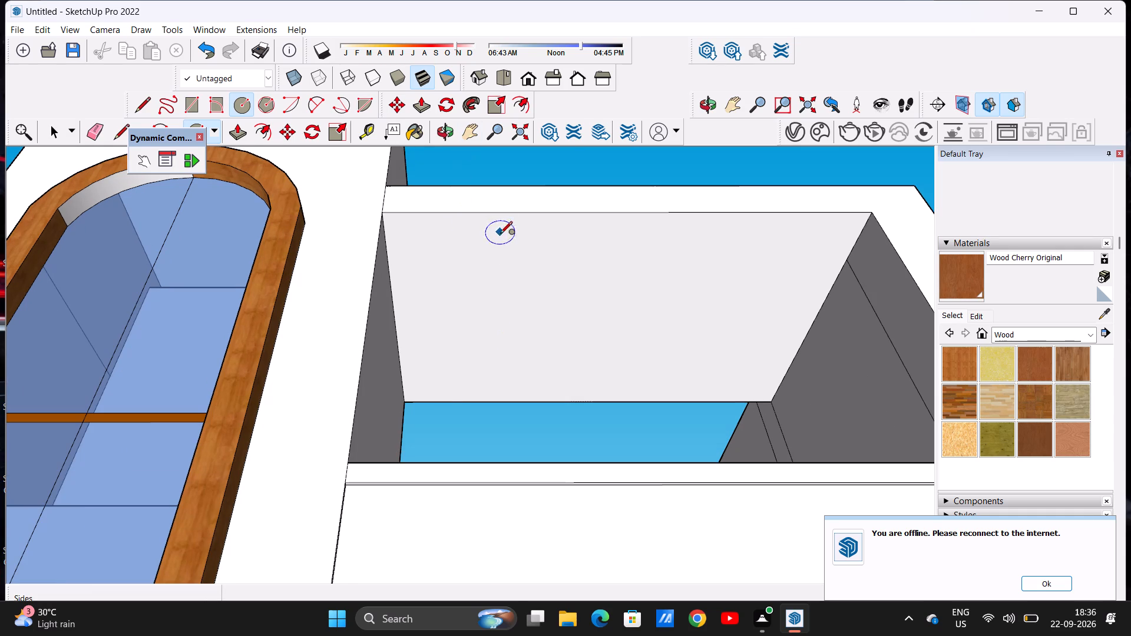
pyautogui.scroll(-6, 500, 236)
pyautogui.scroll(5, 478, 270)
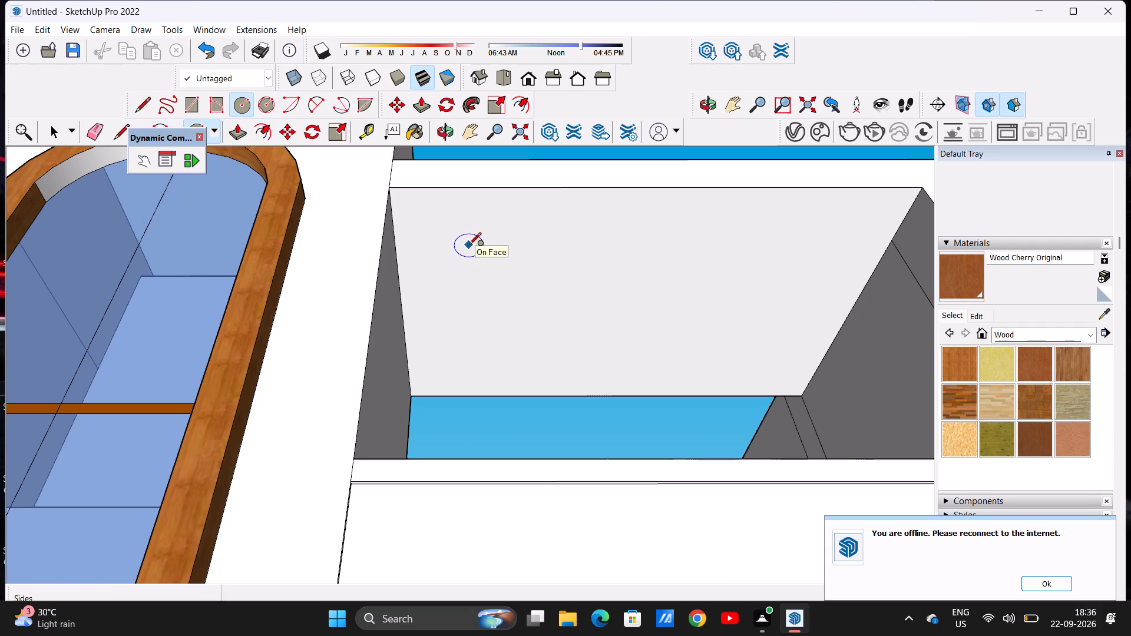
pyautogui.click(471, 245)
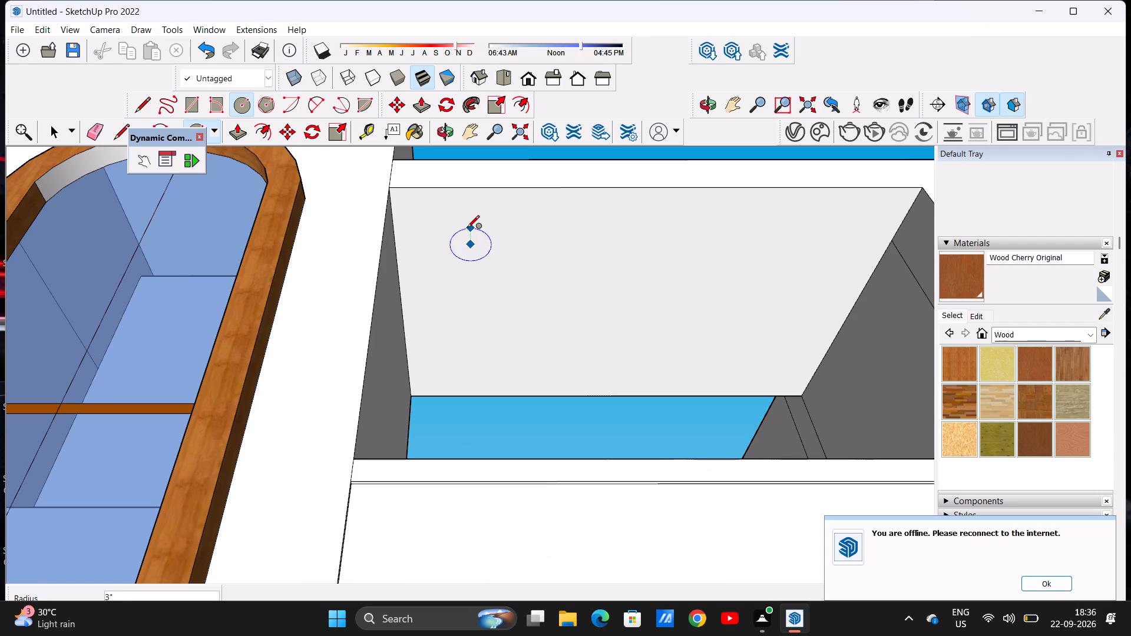
pyautogui.click(474, 231)
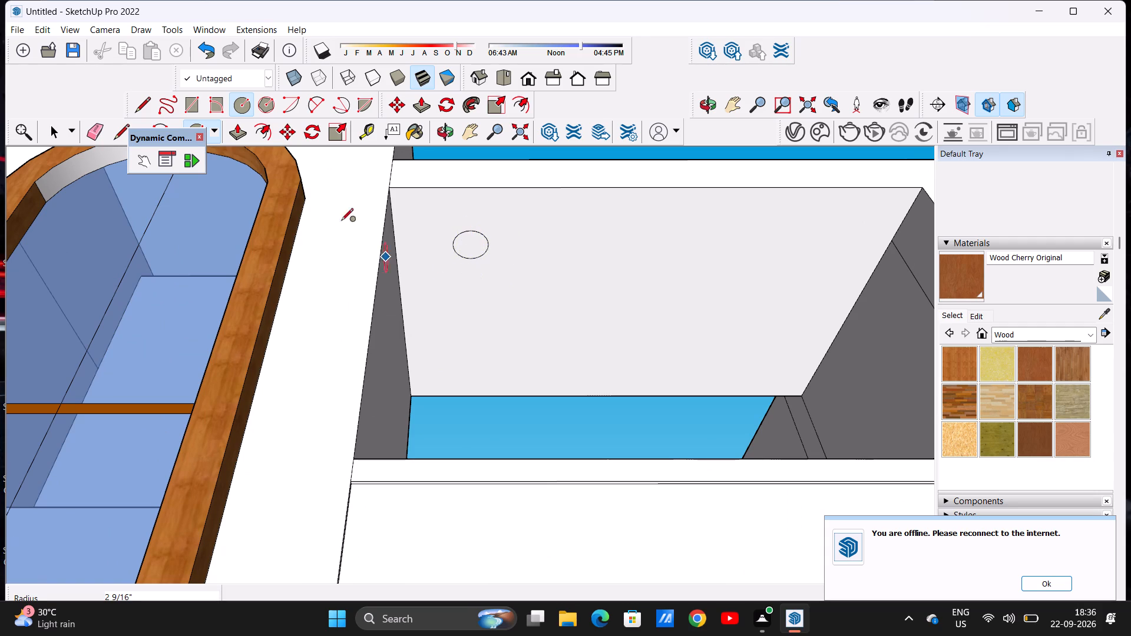
pyautogui.press('space')
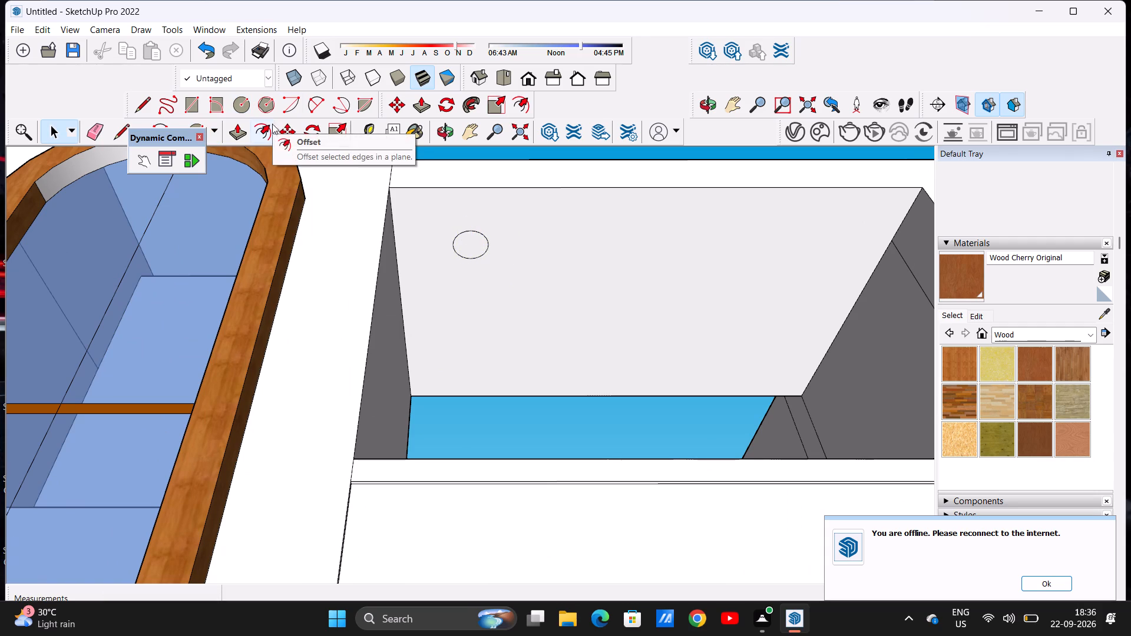
# Copy the ceiling circle 1' 10 5/8" straight back toward the slab's rear edge.
pyautogui.scroll(5, 484, 257)
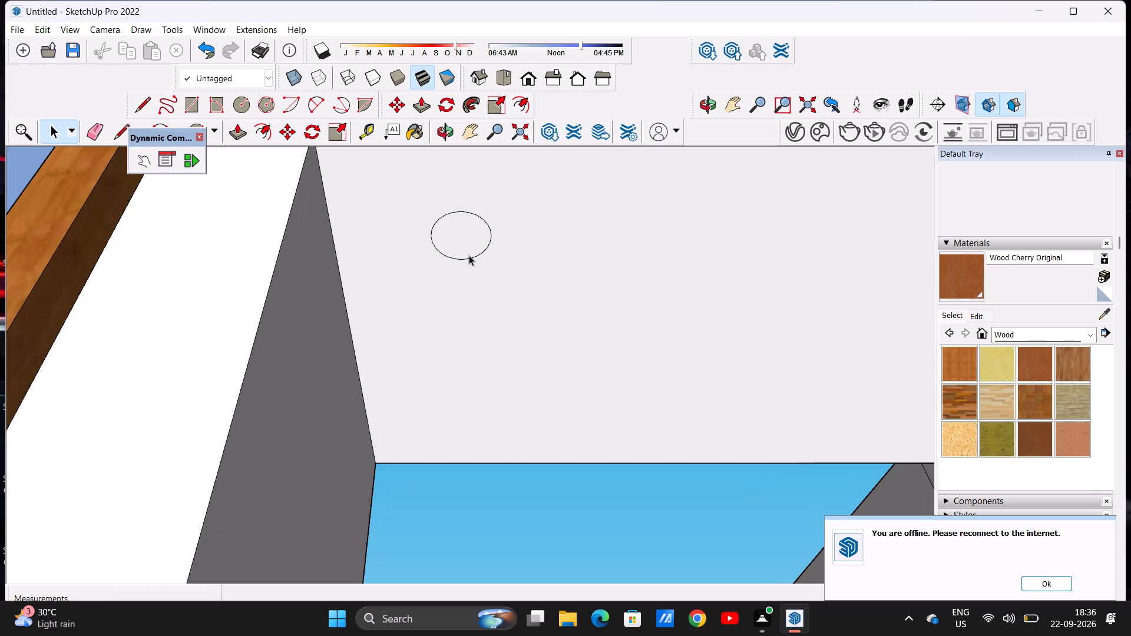
pyautogui.click(464, 258)
pyautogui.scroll(-9, 464, 260)
pyautogui.click(289, 138)
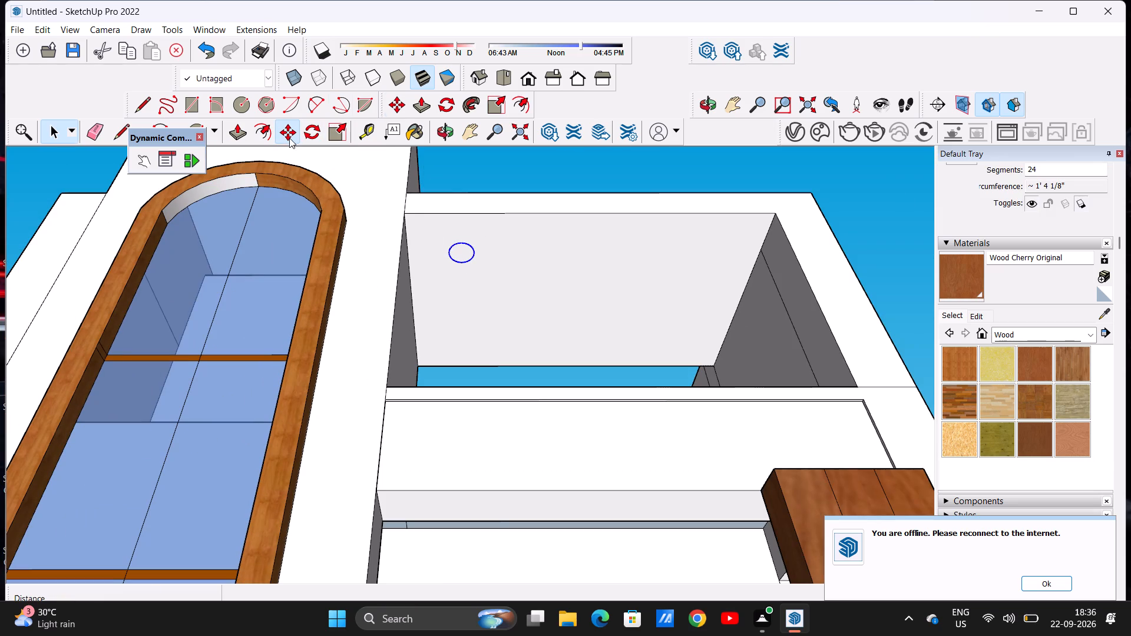
pyautogui.click(475, 259)
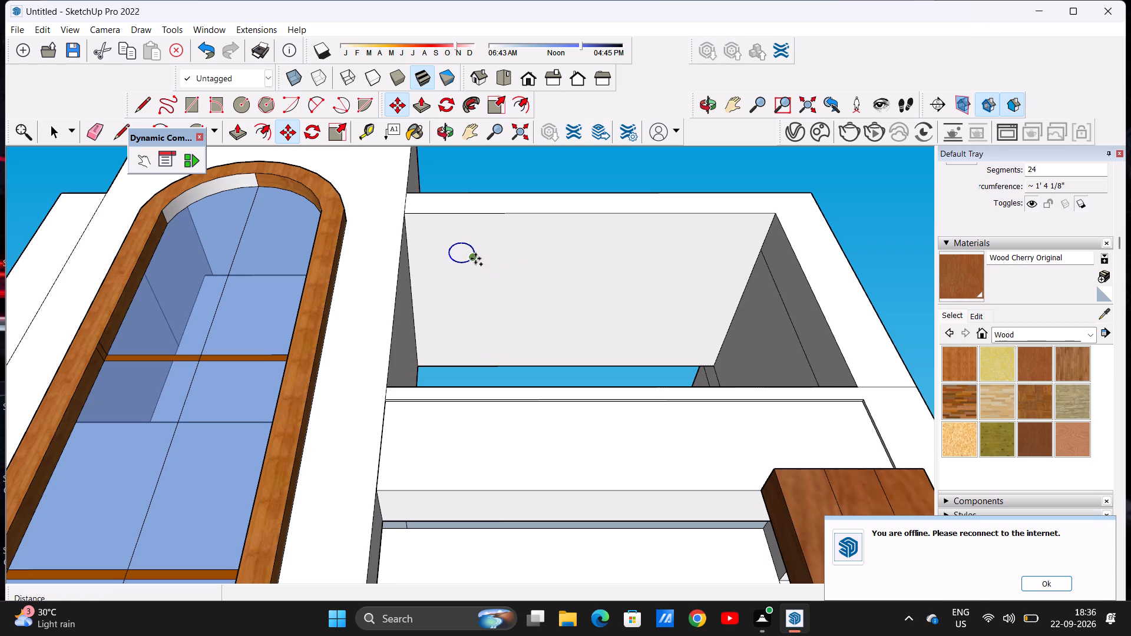
pyautogui.click(468, 334)
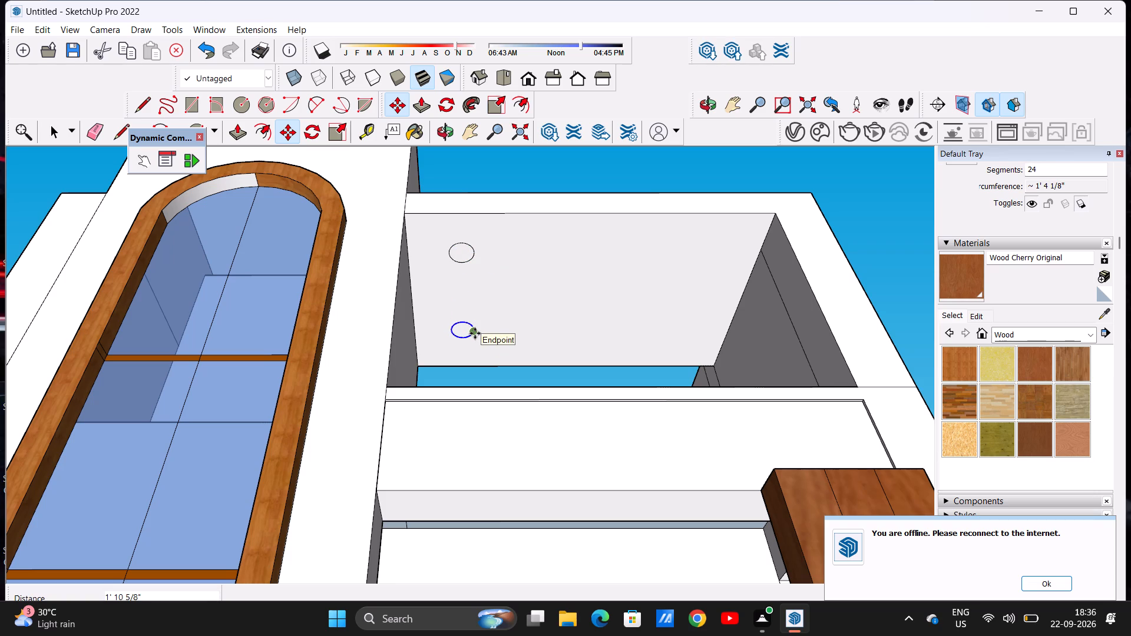
# Copy the rear ceiling circle 4' 5 9/16" across toward the outer side wall.
pyautogui.click(475, 333)
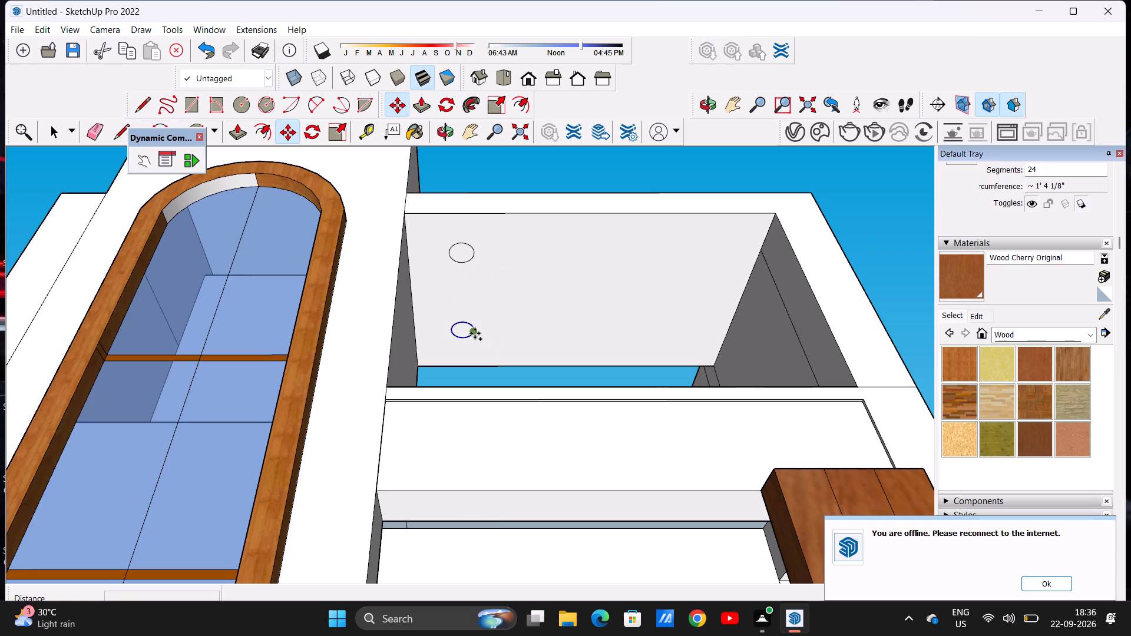
pyautogui.click(707, 339)
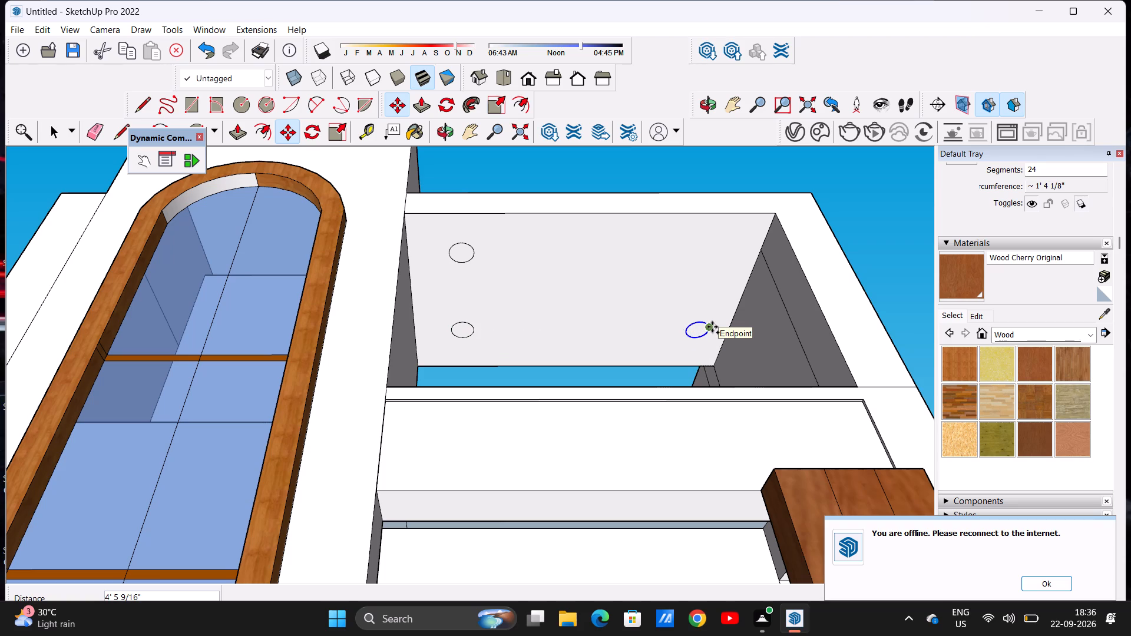
# Copy the outer rear ceiling circle about 1' 11 3/8" forward to the slab's outer front corner.
pyautogui.click(712, 327)
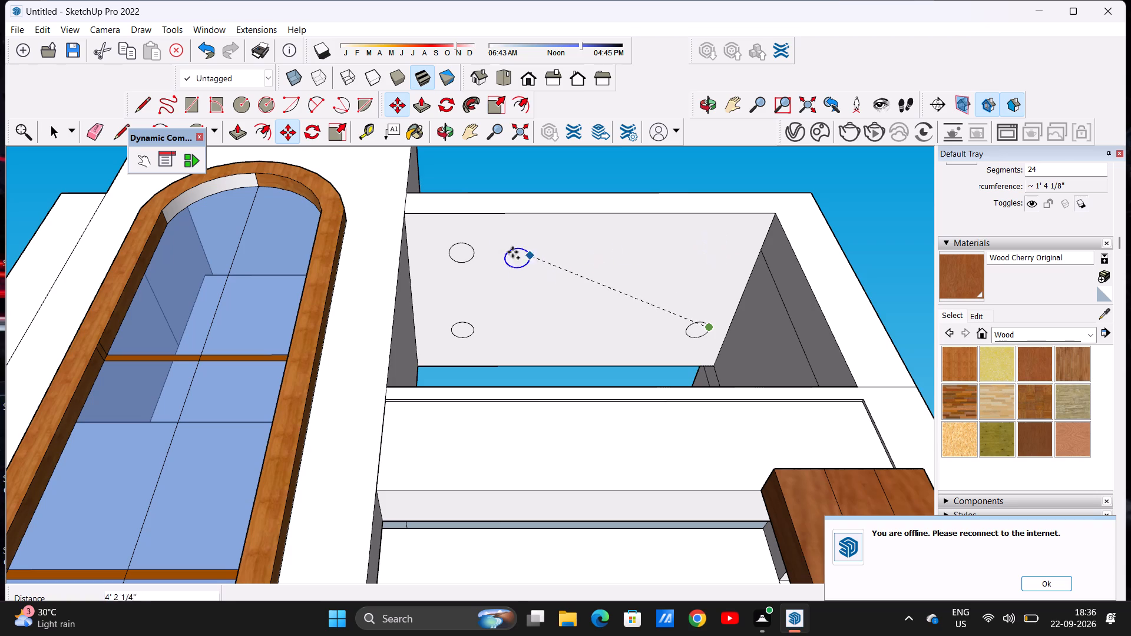
pyautogui.click(739, 247)
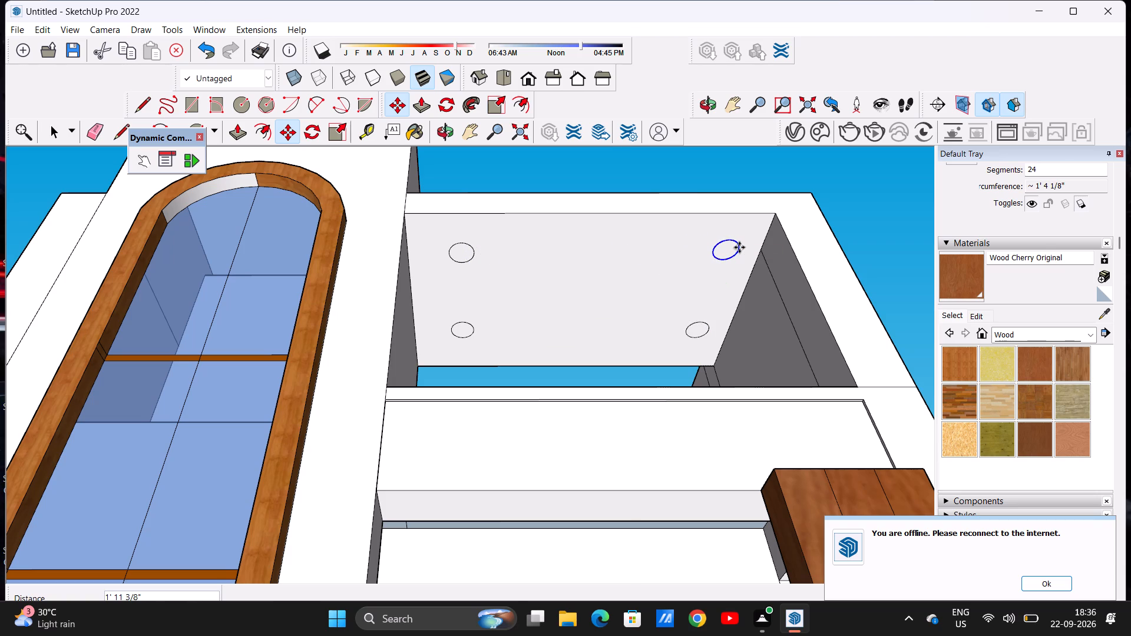
pyautogui.scroll(-2, 739, 247)
pyautogui.scroll(3, 753, 231)
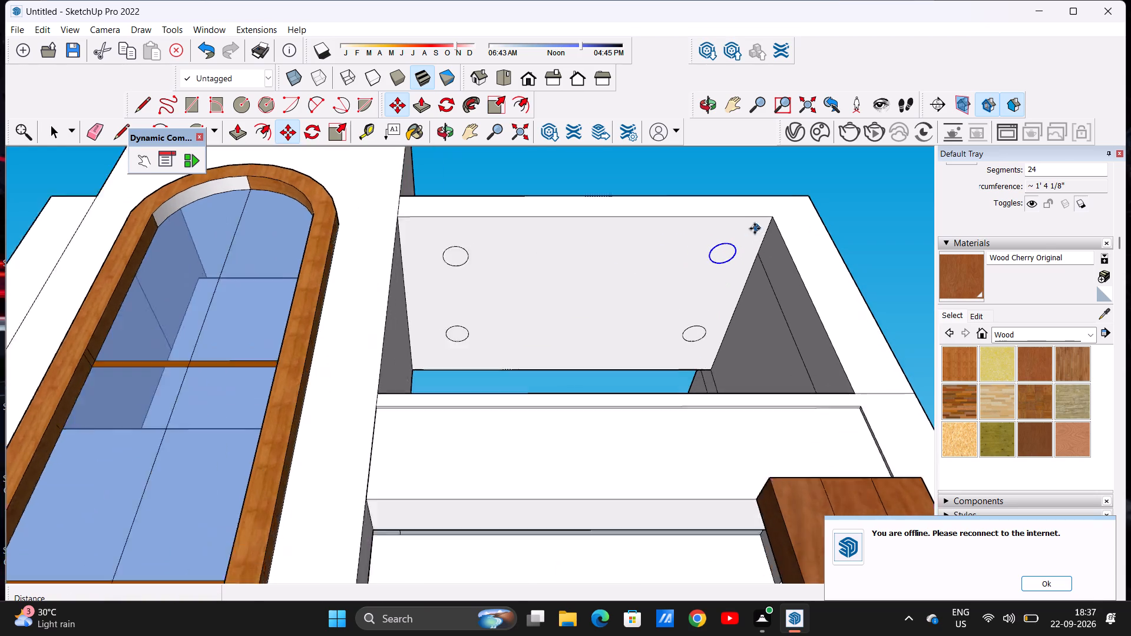
pyautogui.scroll(4, 734, 246)
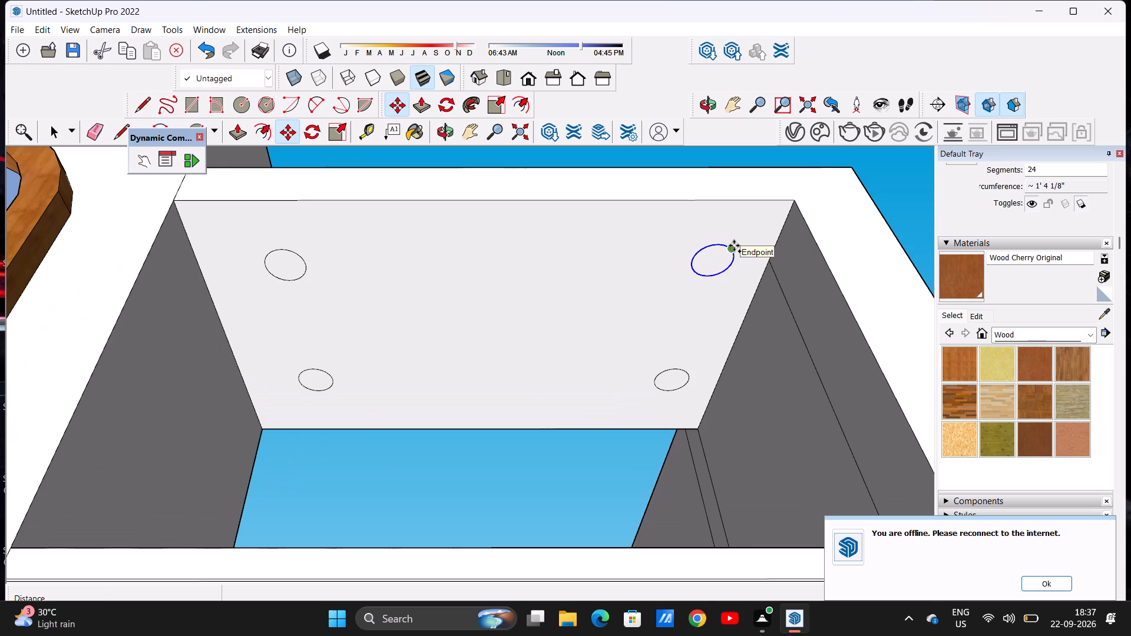
# Copy the outer front ceiling circle 2' 3 9/16" across toward the tower, into the middle of the front row.
pyautogui.click(734, 246)
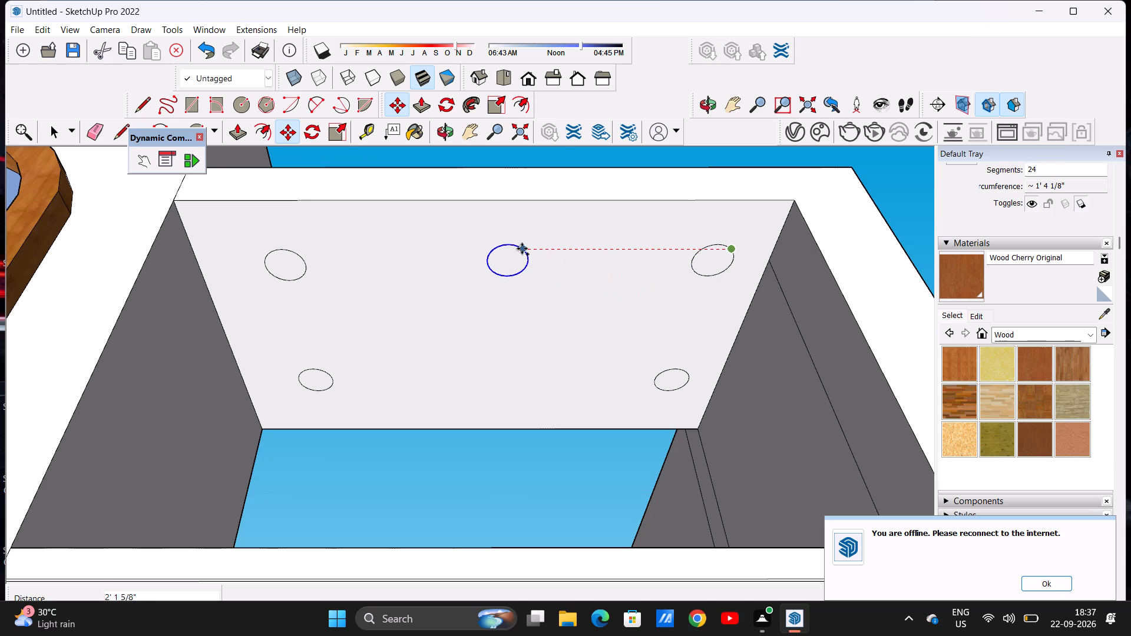
pyautogui.click(507, 252)
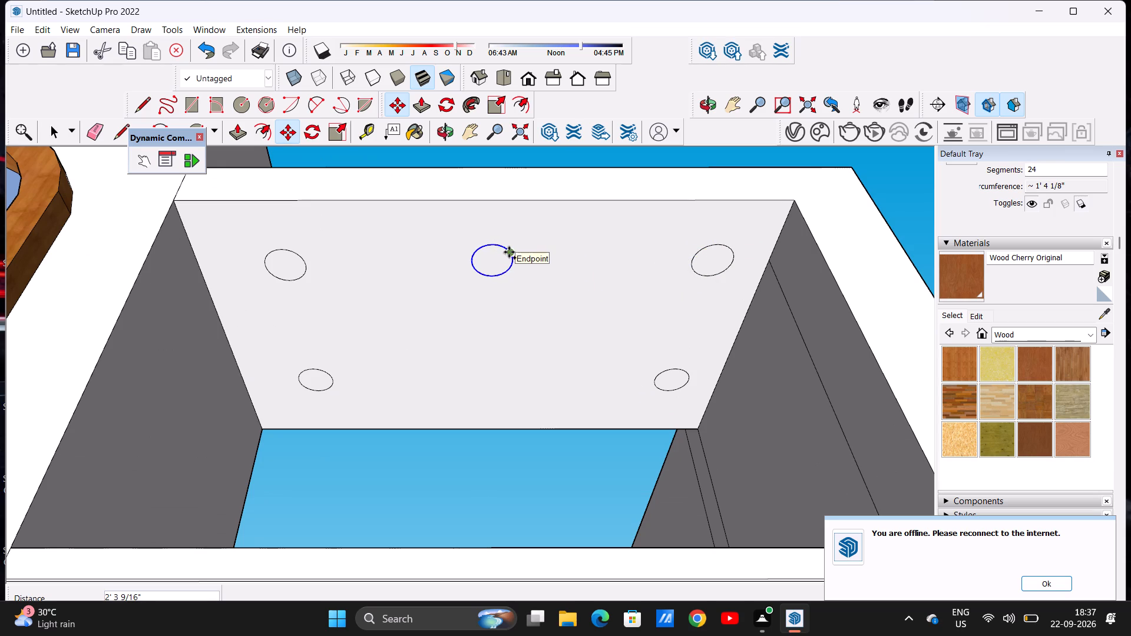
# Copy the middle front ceiling circle 1' 11 15/16" back to the middle of the rear row.
pyautogui.click(509, 252)
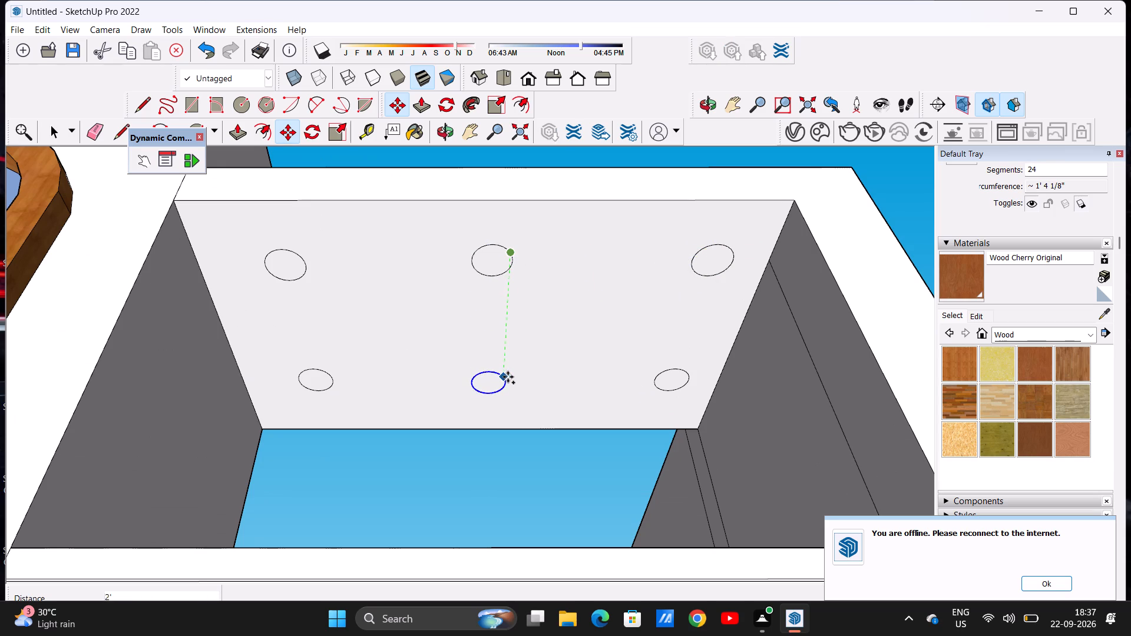
pyautogui.click(510, 377)
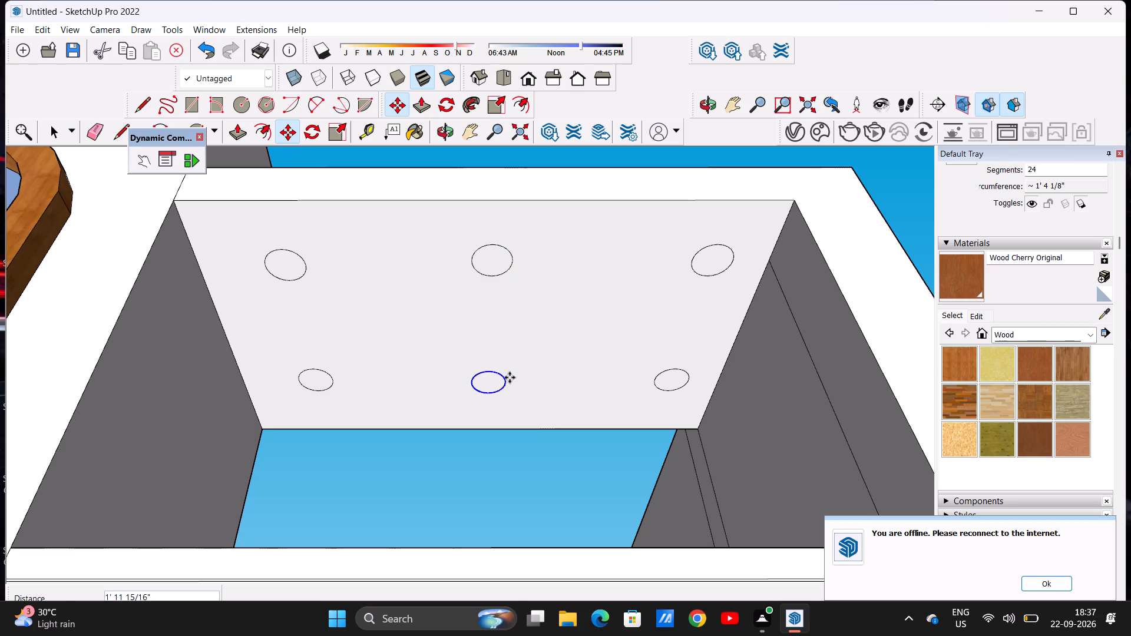
pyautogui.press('space')
pyautogui.scroll(-12, 525, 357)
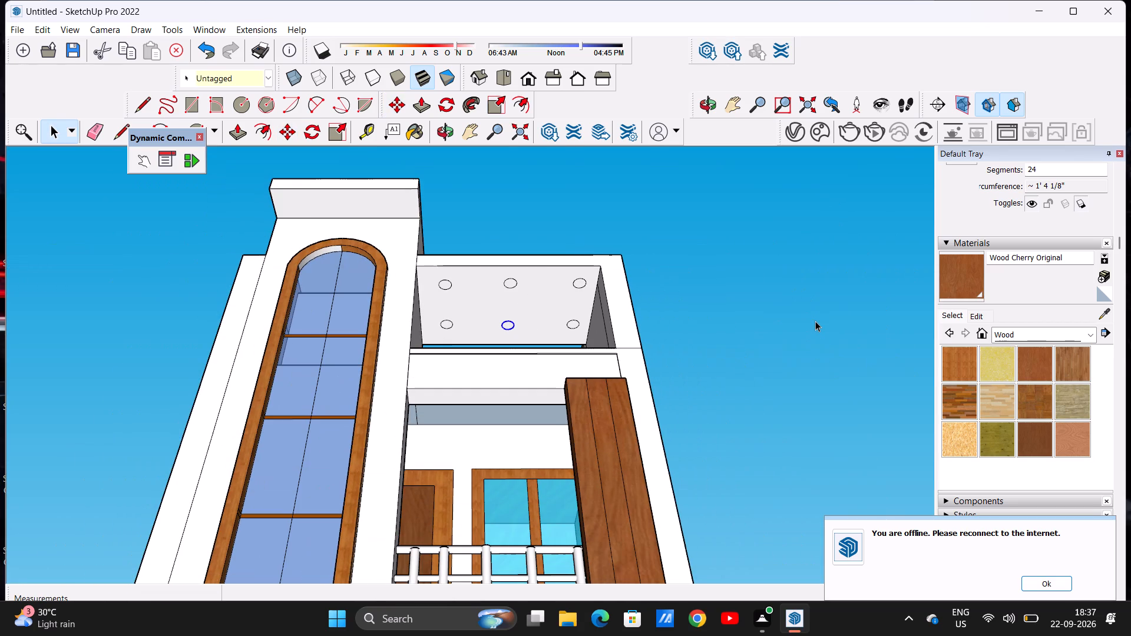
pyautogui.click(808, 309)
# Push the tower-side and middle circles of the front row about 7/16" up into the terrace slab as recesses.
pyautogui.moveTo(592, 271); pyautogui.dragTo(546, 377, button='middle')
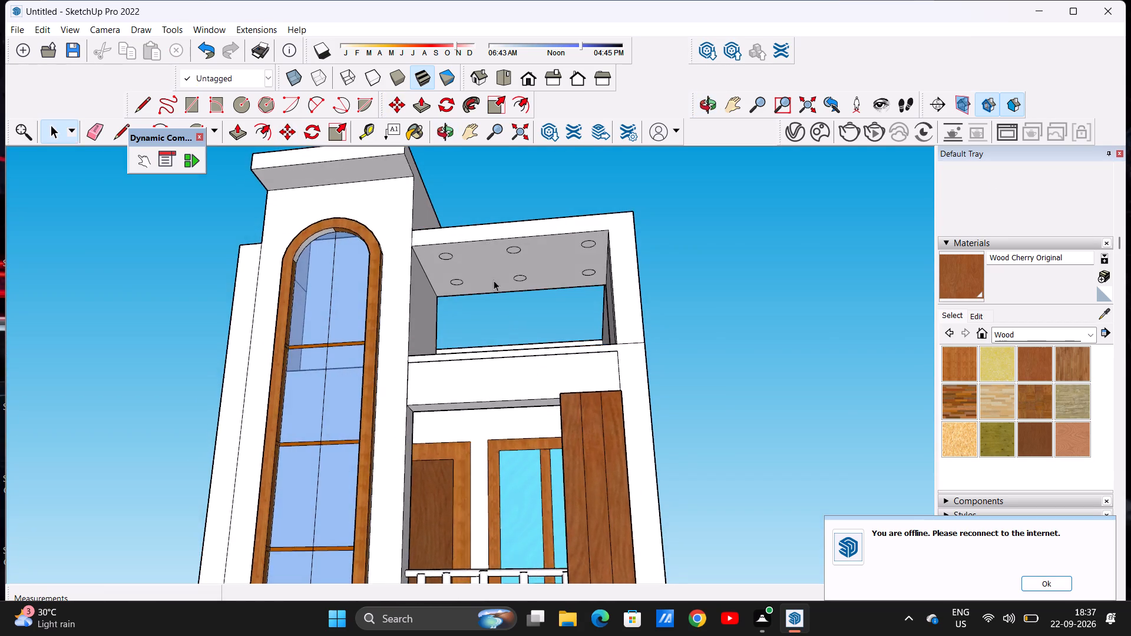
pyautogui.scroll(7, 491, 277)
pyautogui.scroll(-1, 451, 284)
pyautogui.moveTo(455, 291); pyautogui.dragTo(482, 367, button='middle')
pyautogui.scroll(-4, 479, 335)
pyautogui.moveTo(473, 325); pyautogui.dragTo(459, 256, button='middle')
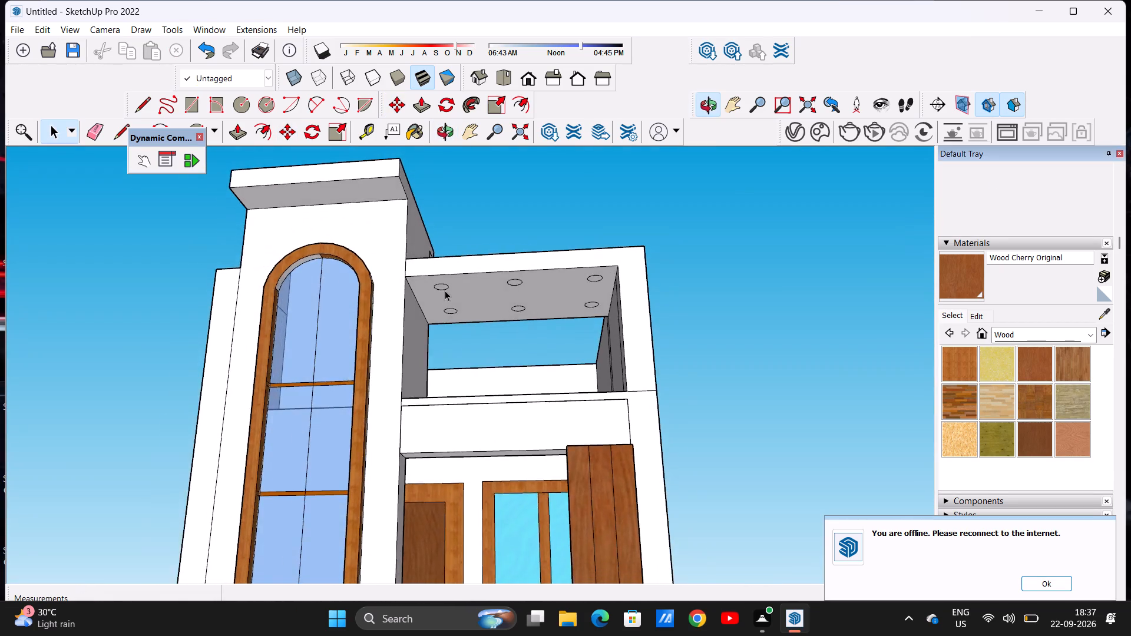
pyautogui.scroll(4, 445, 293)
pyautogui.moveTo(462, 322); pyautogui.dragTo(461, 289, button='middle')
pyautogui.scroll(11, 463, 312)
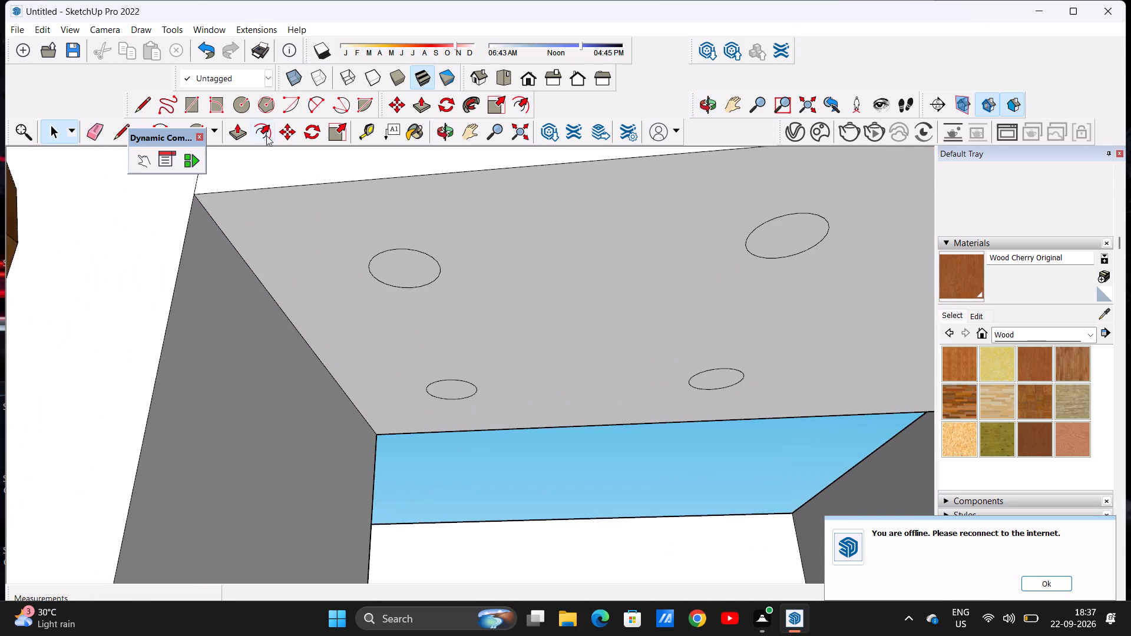
pyautogui.click(234, 127)
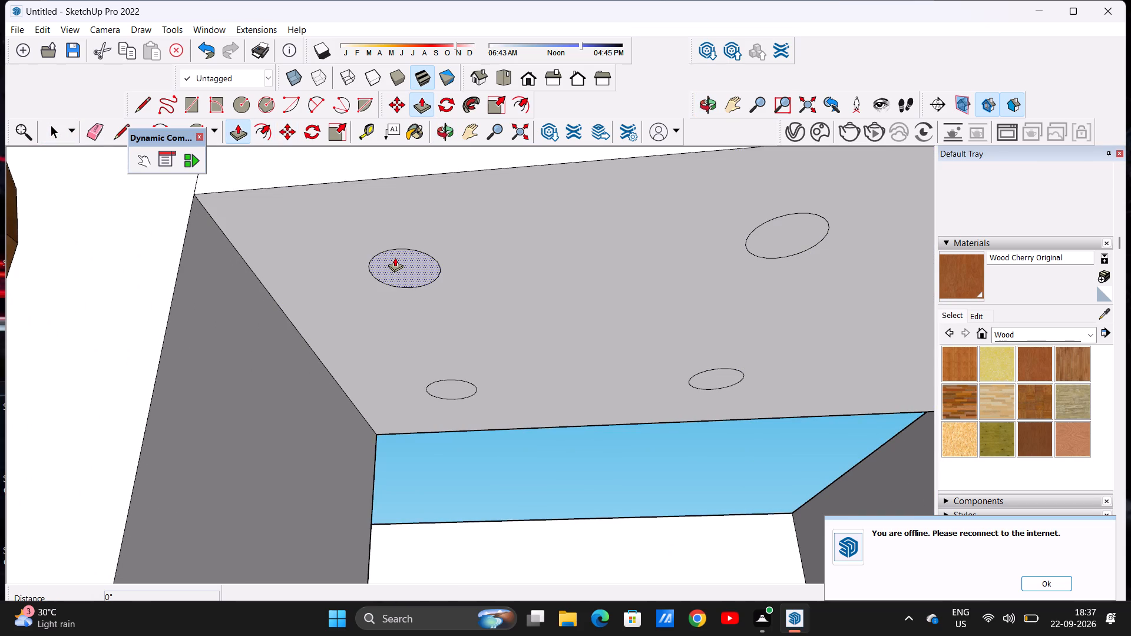
pyautogui.click(395, 257)
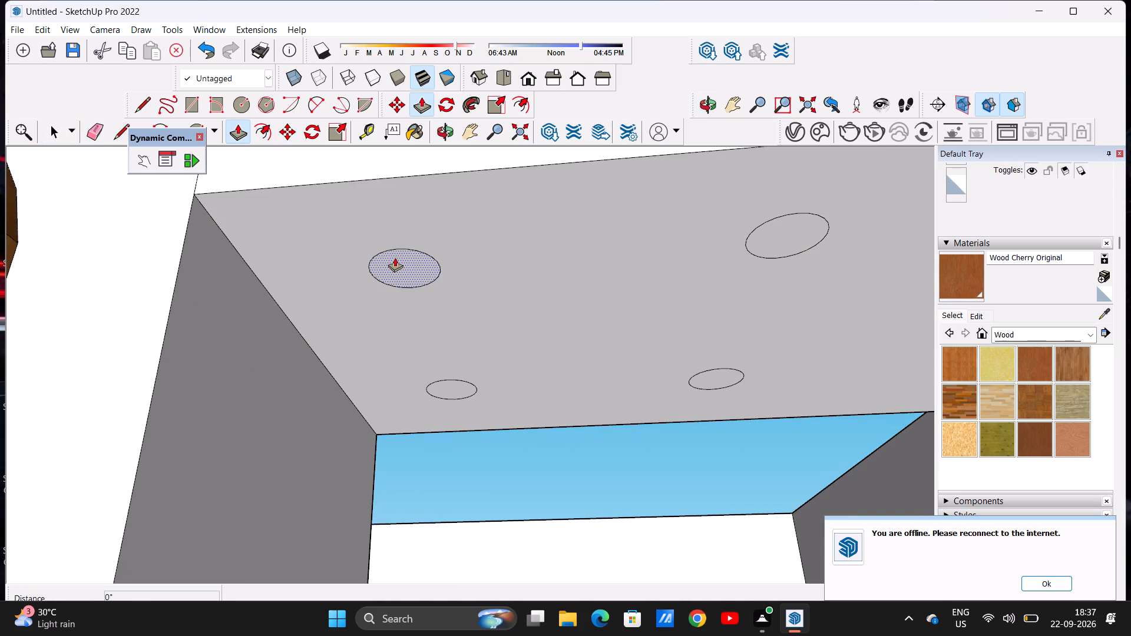
pyautogui.click(399, 253)
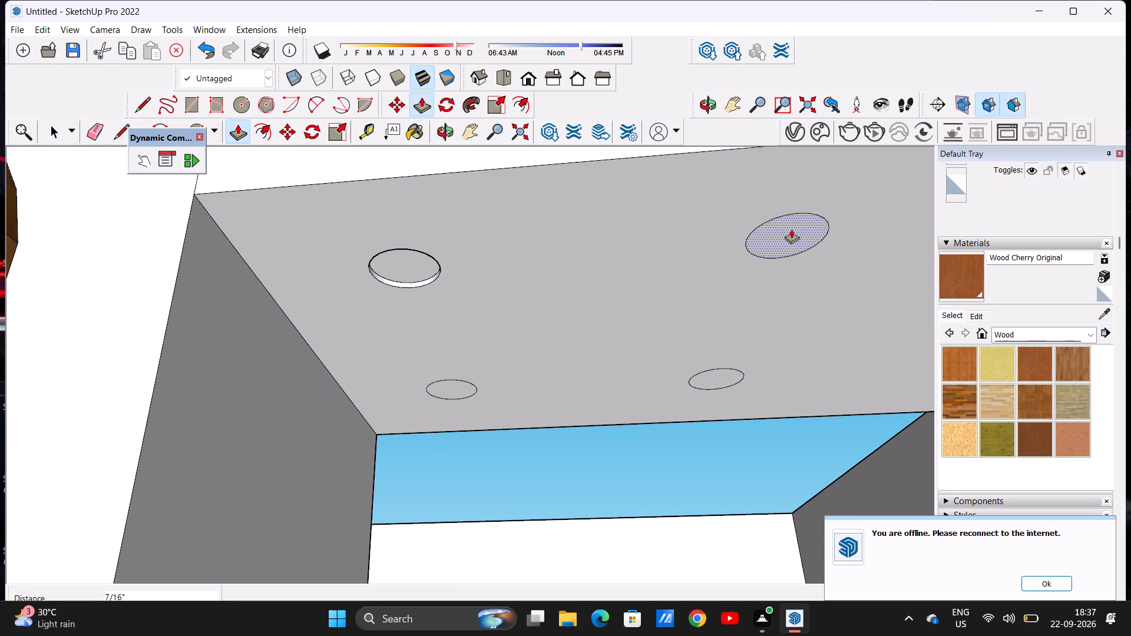
pyautogui.click(791, 229)
pyautogui.click(791, 223)
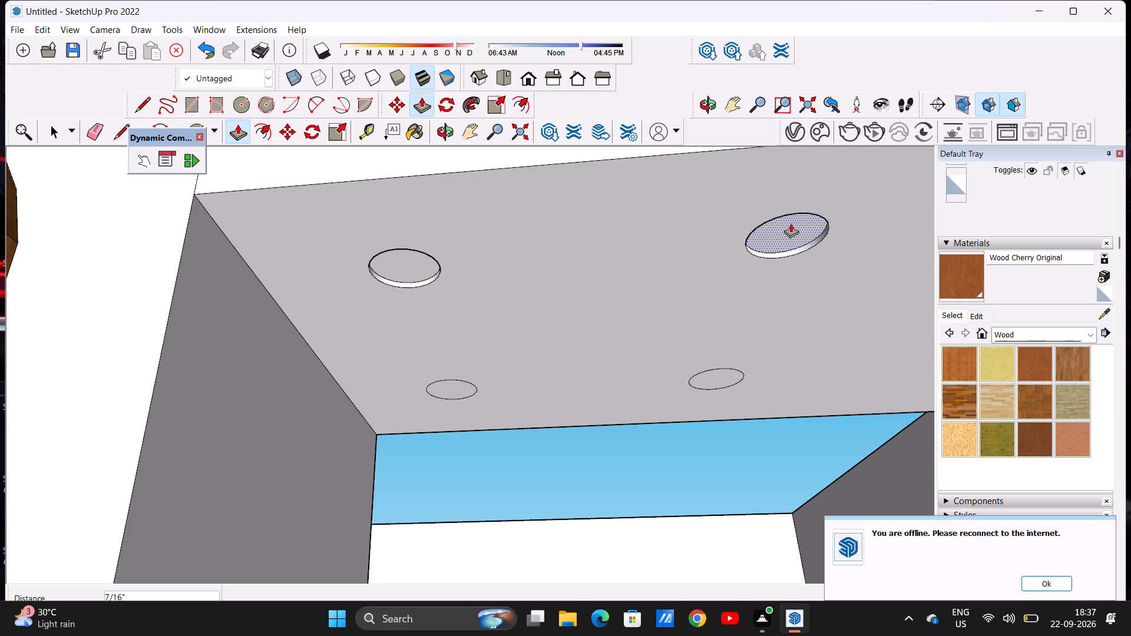
# Push the rear-row middle circle about 11/16" up into the terrace slab and recess the rear tower-side circle too.
pyautogui.click(722, 373)
pyautogui.click(722, 366)
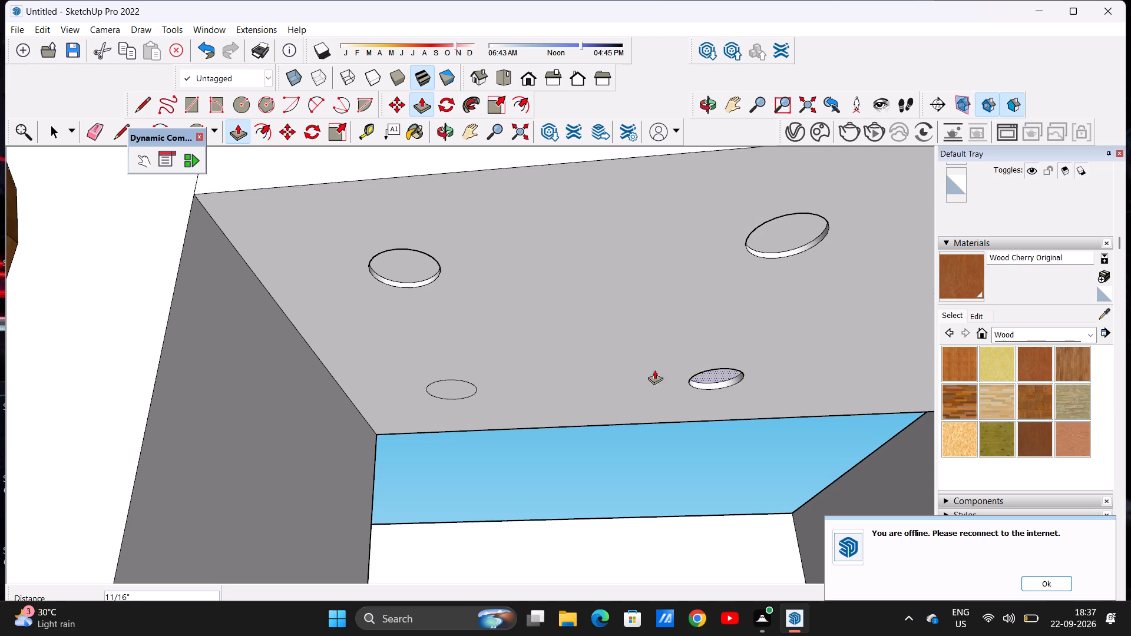
pyautogui.scroll(1, 465, 389)
pyautogui.scroll(-1, 465, 389)
pyautogui.scroll(5, 465, 389)
pyautogui.click(437, 383)
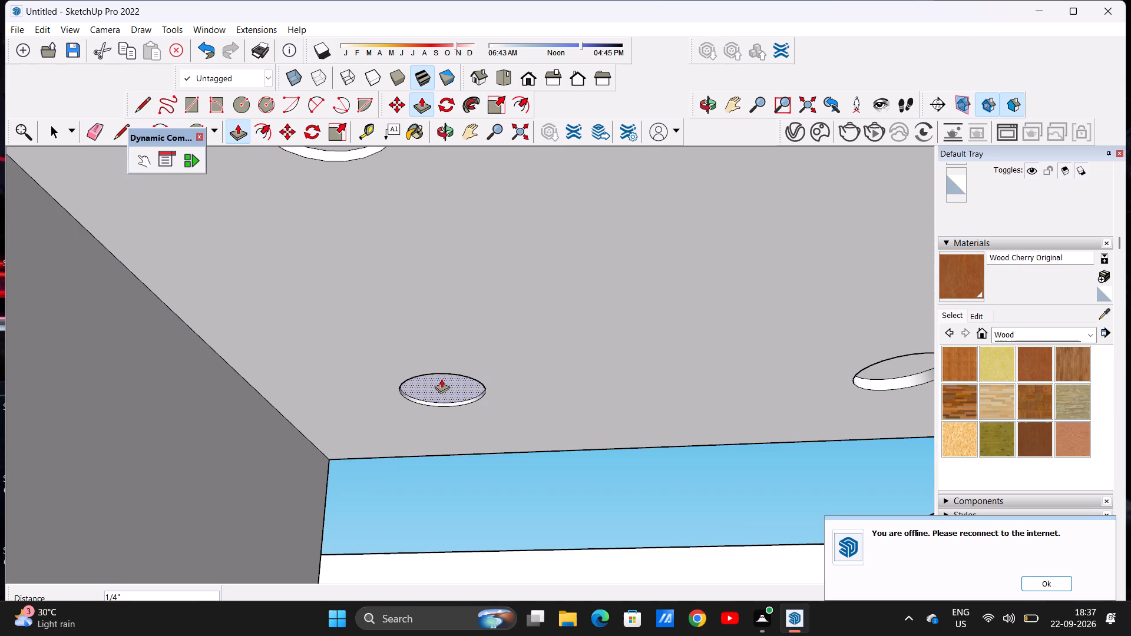
pyautogui.click(443, 377)
pyautogui.press('space')
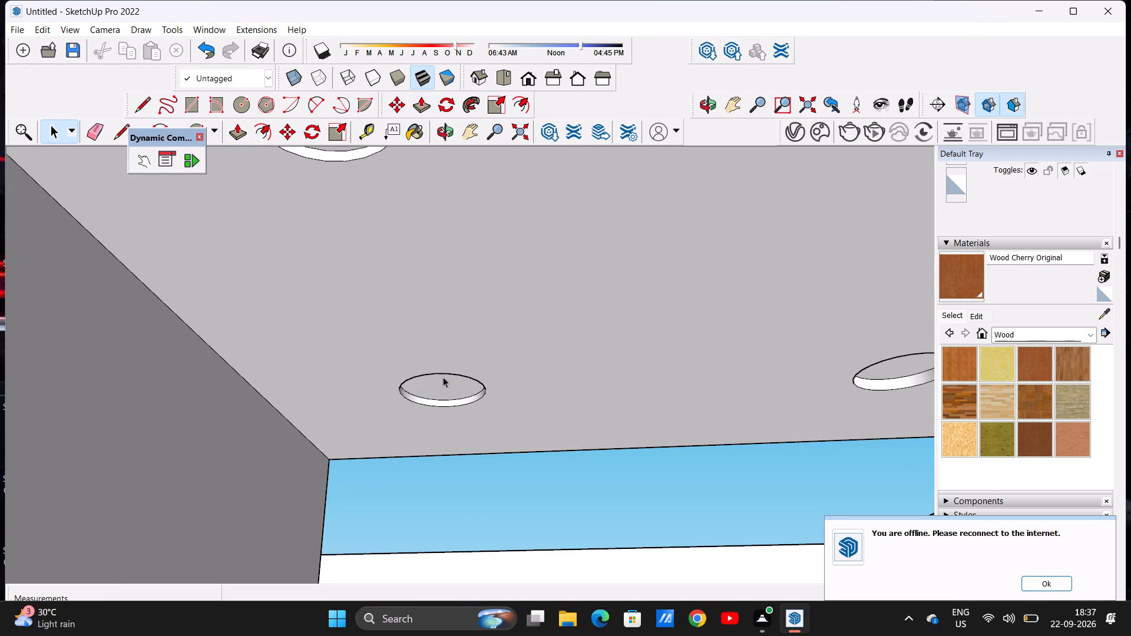
# Paint the underside of the terrace roof slab around the ceiling circles with Wood Veneer 01.
pyautogui.scroll(-6, 443, 377)
pyautogui.scroll(3, 447, 373)
pyautogui.scroll(-5, 447, 372)
pyautogui.scroll(1, 469, 305)
pyautogui.scroll(-5, 469, 305)
pyautogui.moveTo(633, 396); pyautogui.dragTo(624, 493, button='middle')
pyautogui.scroll(-4, 636, 445)
pyautogui.scroll(1, 640, 438)
pyautogui.scroll(-1, 641, 434)
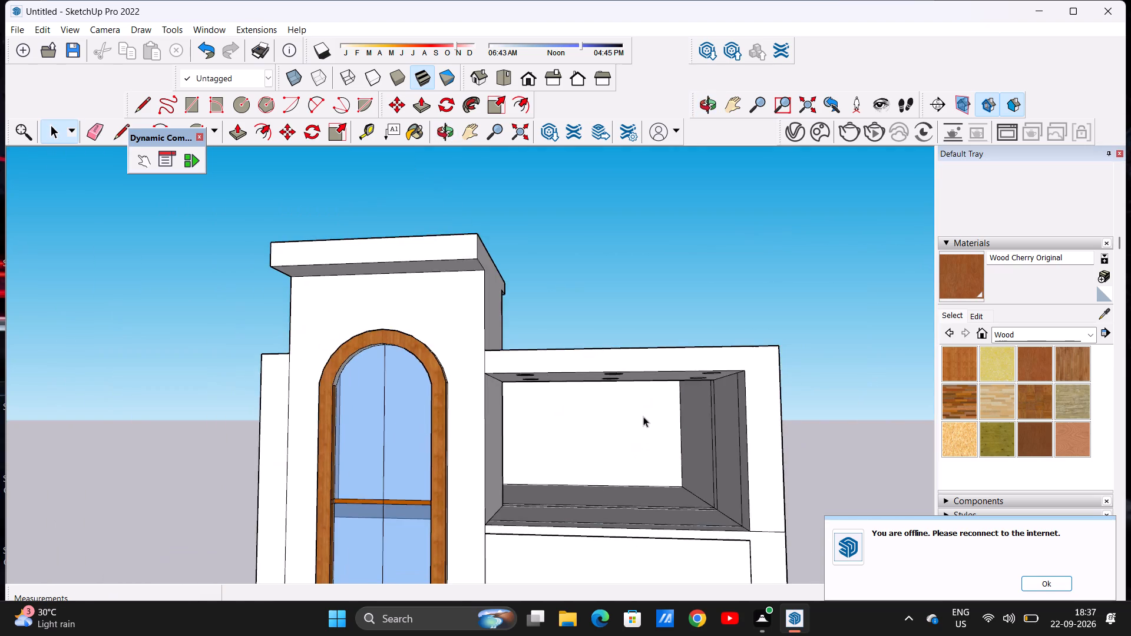
pyautogui.scroll(-1, 643, 416)
pyautogui.moveTo(653, 472); pyautogui.dragTo(638, 361, button='middle')
pyautogui.scroll(6, 638, 370)
pyautogui.scroll(-7, 649, 386)
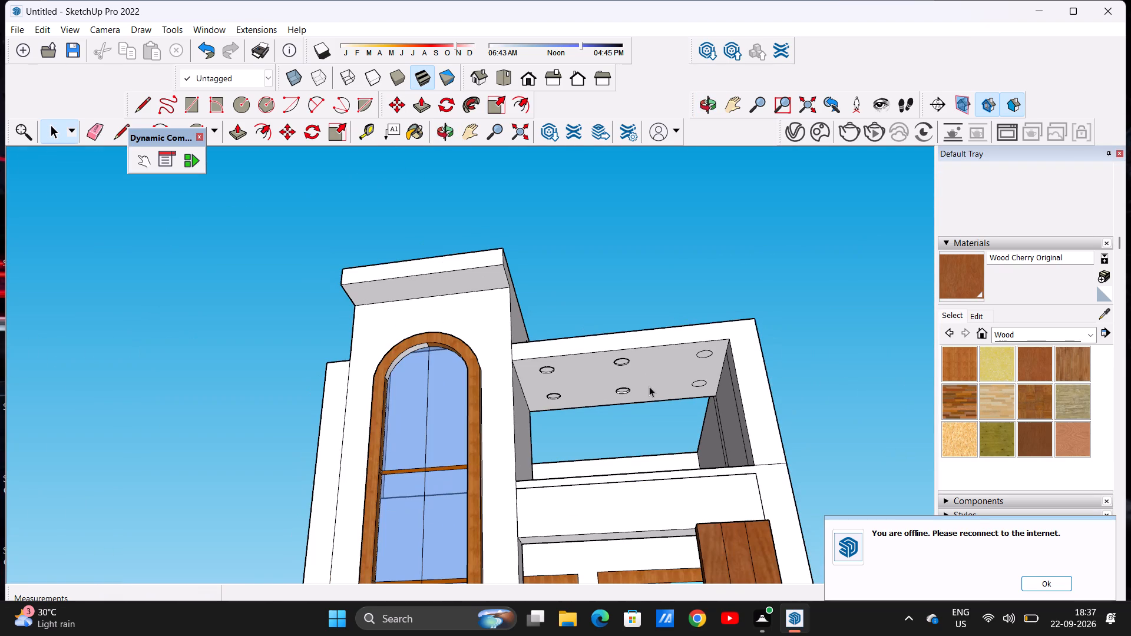
pyautogui.click(1036, 438)
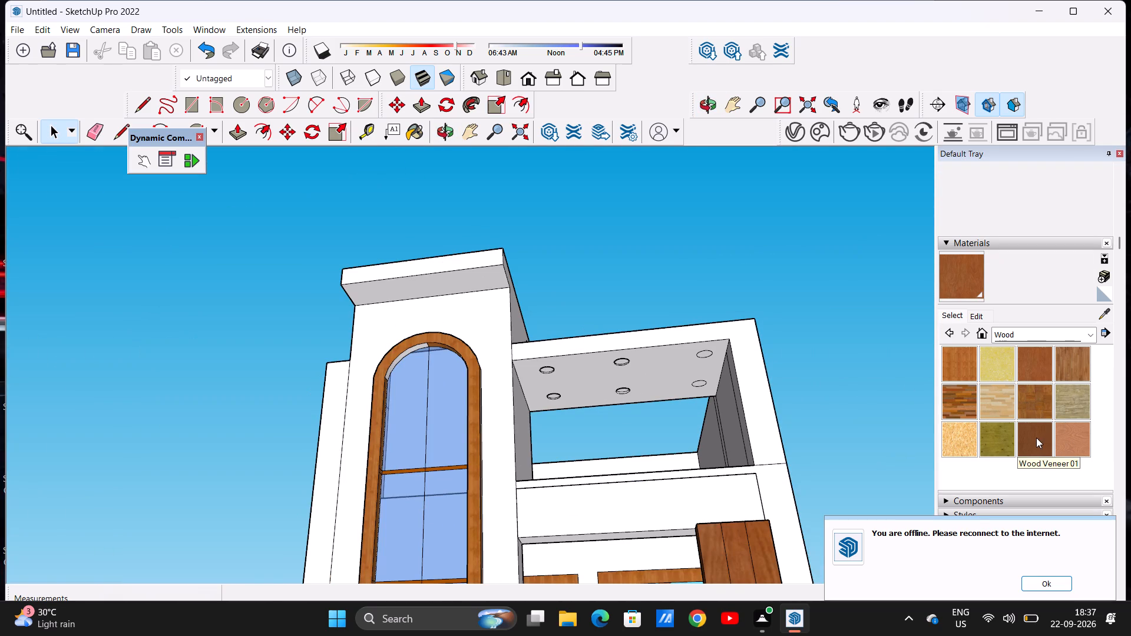
pyautogui.click(660, 360)
pyautogui.scroll(-3, 663, 372)
pyautogui.moveTo(666, 377); pyautogui.dragTo(666, 400, button='middle')
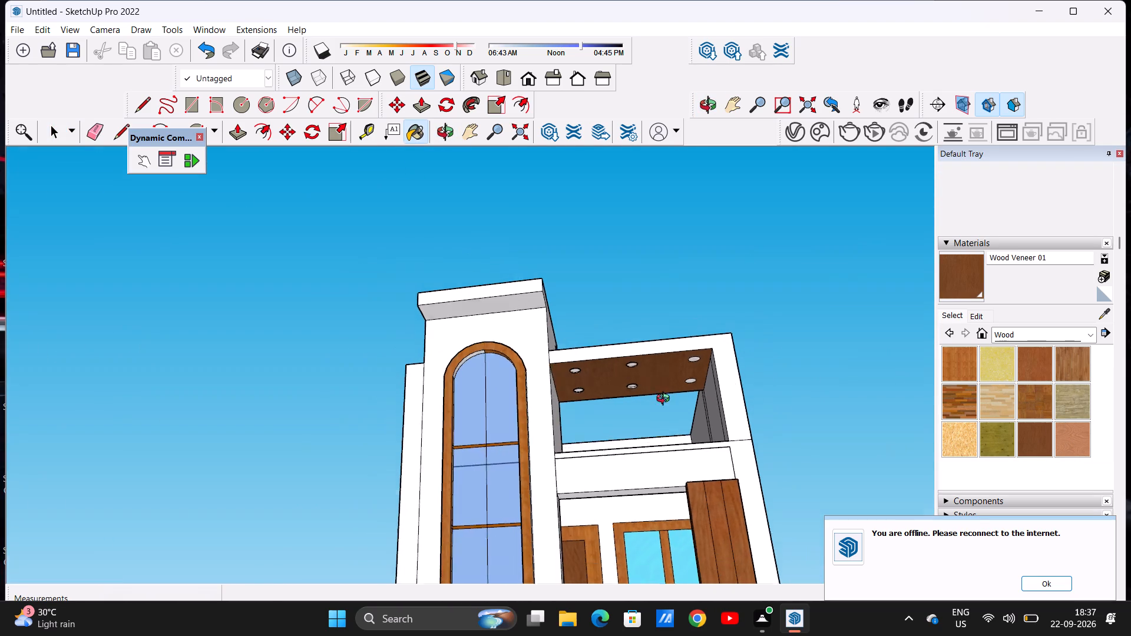
pyautogui.moveTo(666, 400); pyautogui.dragTo(662, 436, button='middle')
pyautogui.scroll(4, 660, 373)
pyautogui.scroll(-8, 660, 368)
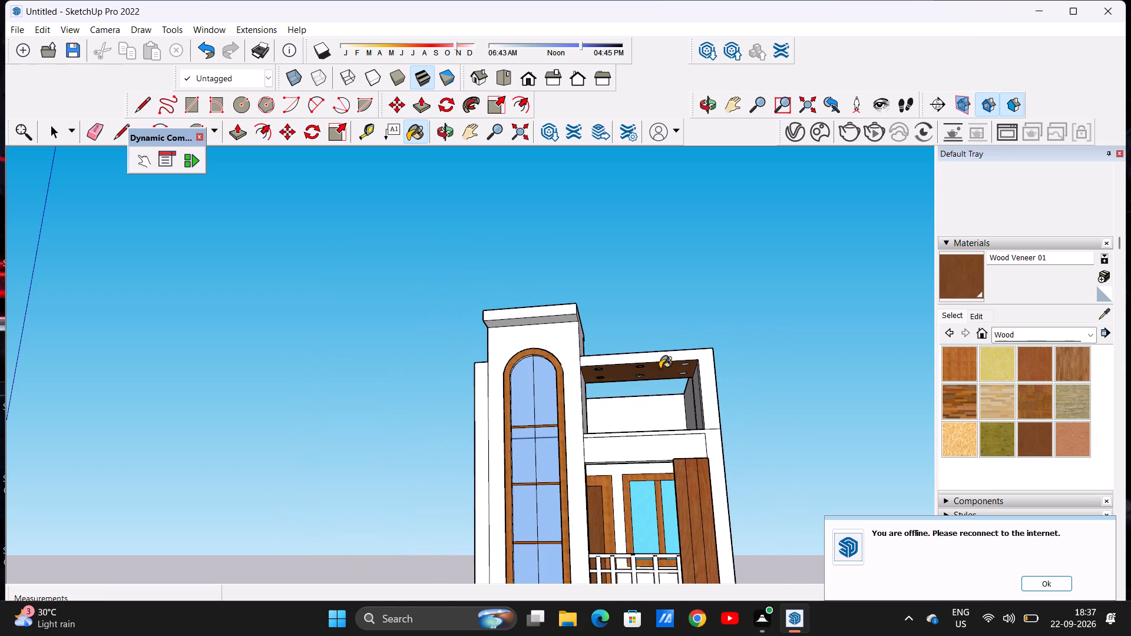
pyautogui.press('space')
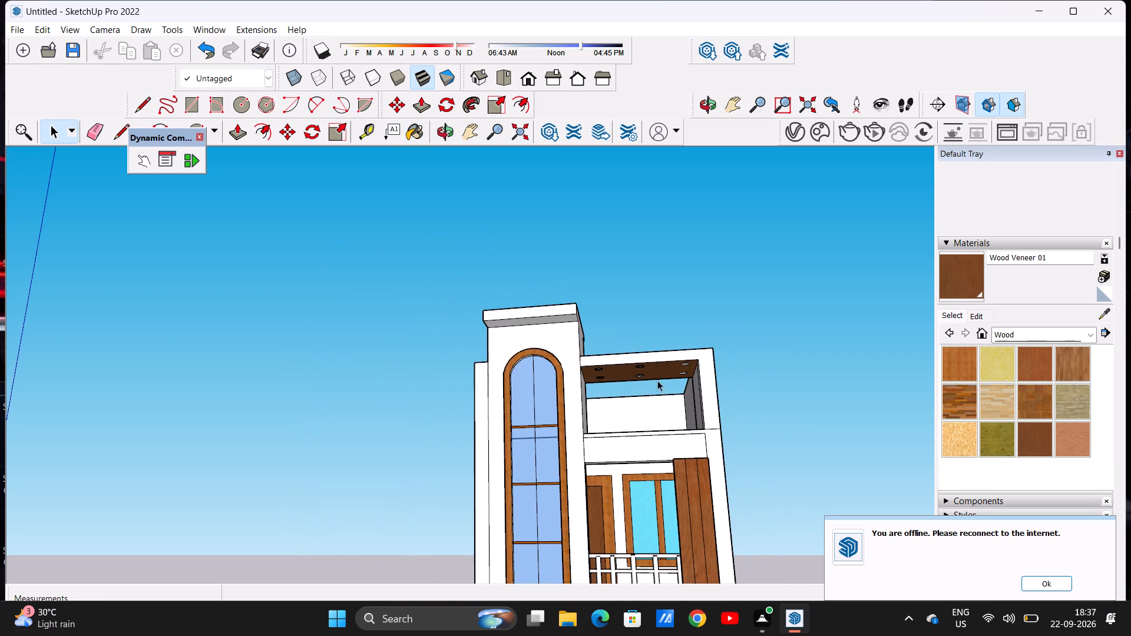
# Examine the terrace ceiling, then the whole house's front facade and side walls from several angles, including the ground-floor porch from below.
pyautogui.moveTo(659, 390); pyautogui.dragTo(652, 329, button='middle')
pyautogui.scroll(10, 659, 409)
pyautogui.moveTo(641, 366); pyautogui.dragTo(678, 330, button='middle')
pyautogui.scroll(1, 663, 345)
pyautogui.scroll(-6, 663, 339)
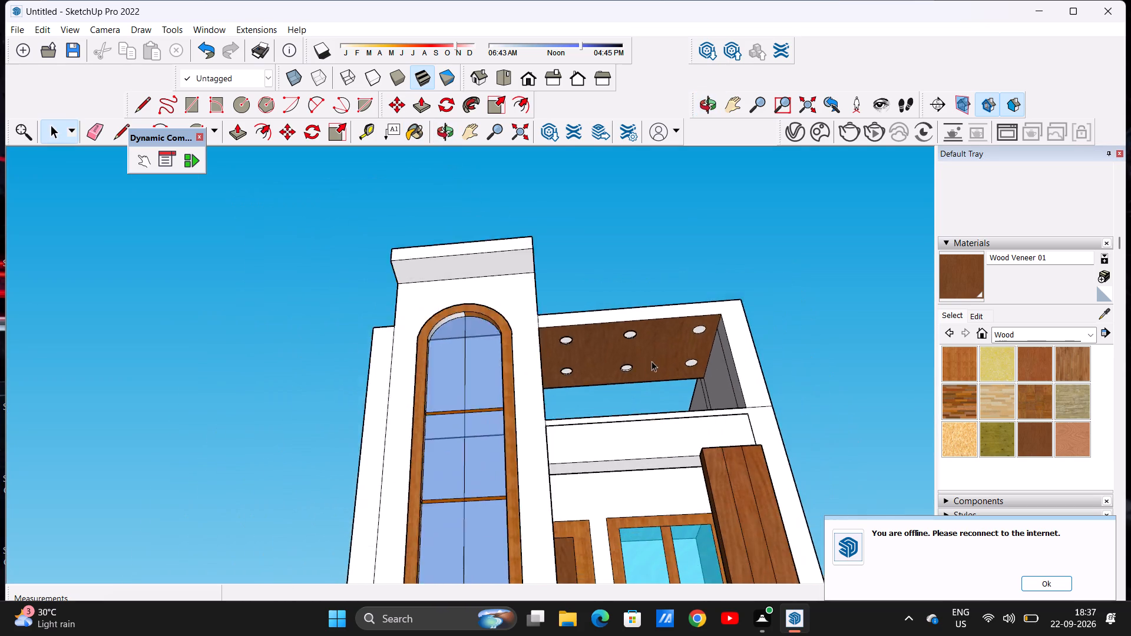
pyautogui.scroll(-2, 652, 361)
pyautogui.moveTo(647, 368); pyautogui.dragTo(617, 478, button='middle')
pyautogui.scroll(-11, 623, 460)
pyautogui.scroll(1, 626, 414)
pyautogui.scroll(-5, 626, 414)
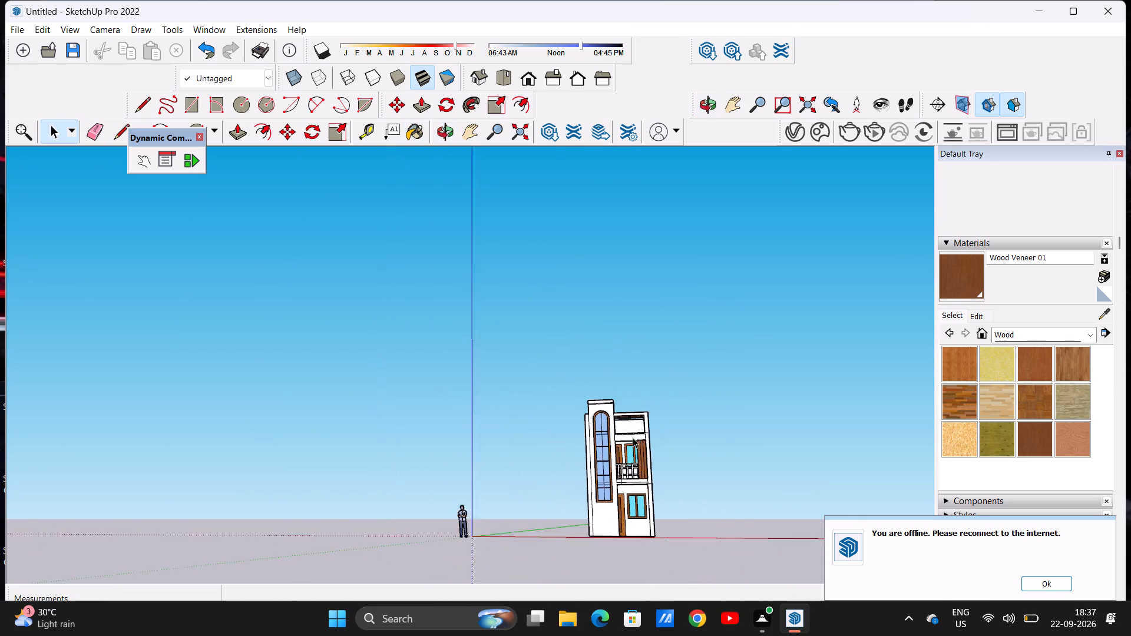
pyautogui.scroll(-2, 633, 438)
pyautogui.moveTo(626, 463); pyautogui.dragTo(608, 539, button='middle')
pyautogui.scroll(12, 639, 491)
pyautogui.scroll(-6, 609, 482)
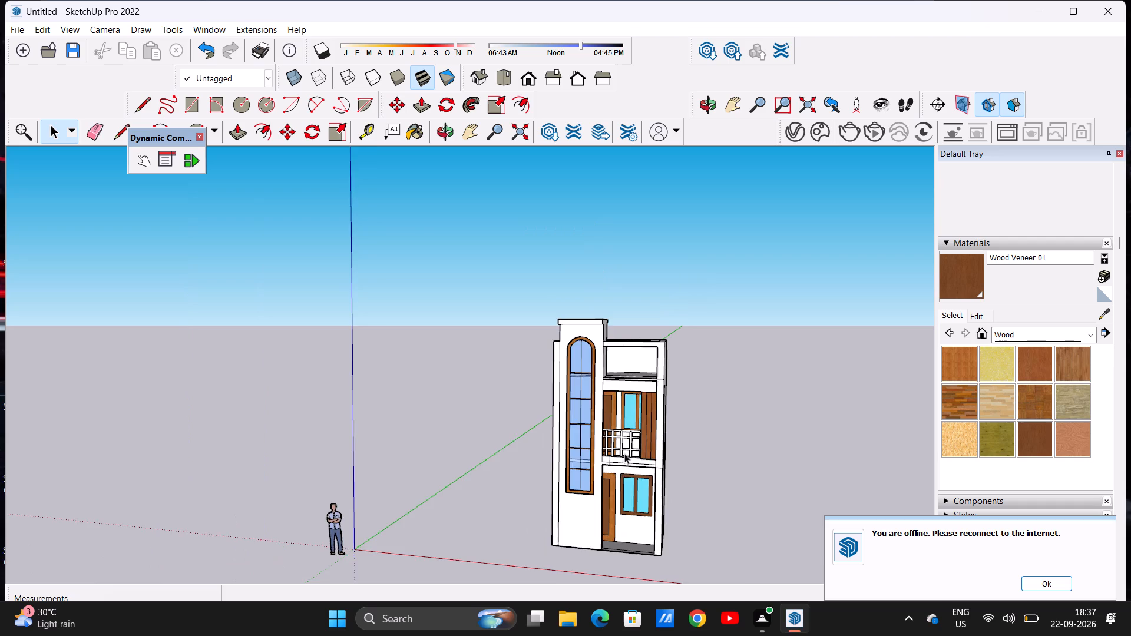
pyautogui.scroll(-3, 624, 453)
pyautogui.moveTo(580, 528); pyautogui.dragTo(667, 573, button='middle')
pyautogui.scroll(2, 610, 487)
pyautogui.scroll(-1, 606, 478)
pyautogui.scroll(3, 605, 475)
pyautogui.moveTo(557, 503); pyautogui.dragTo(507, 432, button='middle')
pyautogui.scroll(2, 575, 453)
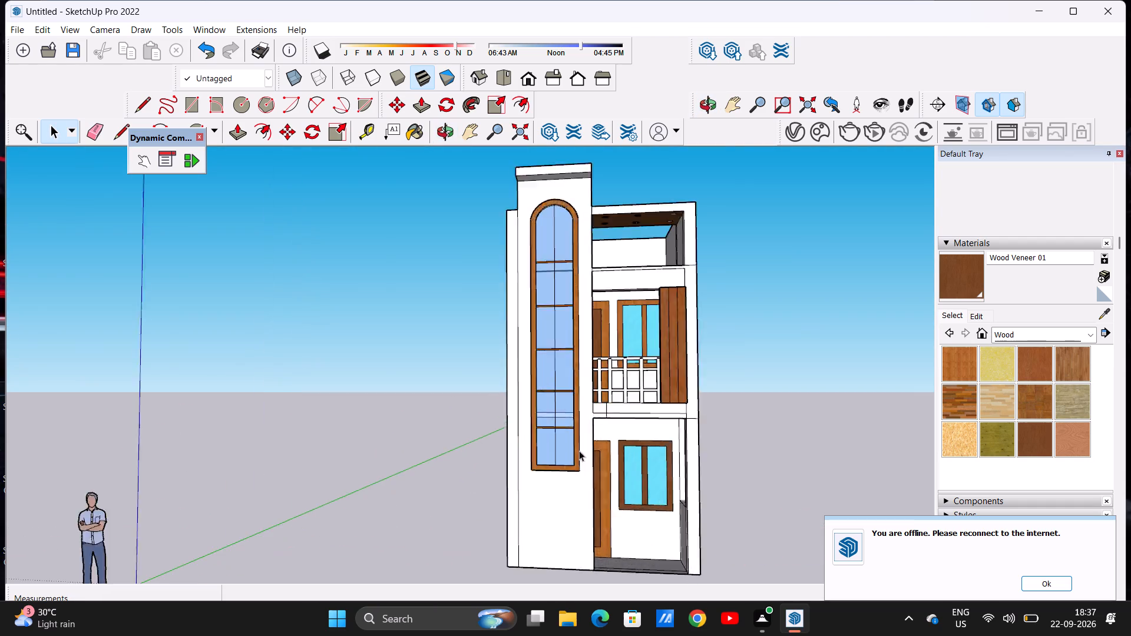
pyautogui.scroll(5, 579, 450)
pyautogui.scroll(-9, 613, 397)
pyautogui.moveTo(550, 401); pyautogui.dragTo(637, 433, button='middle')
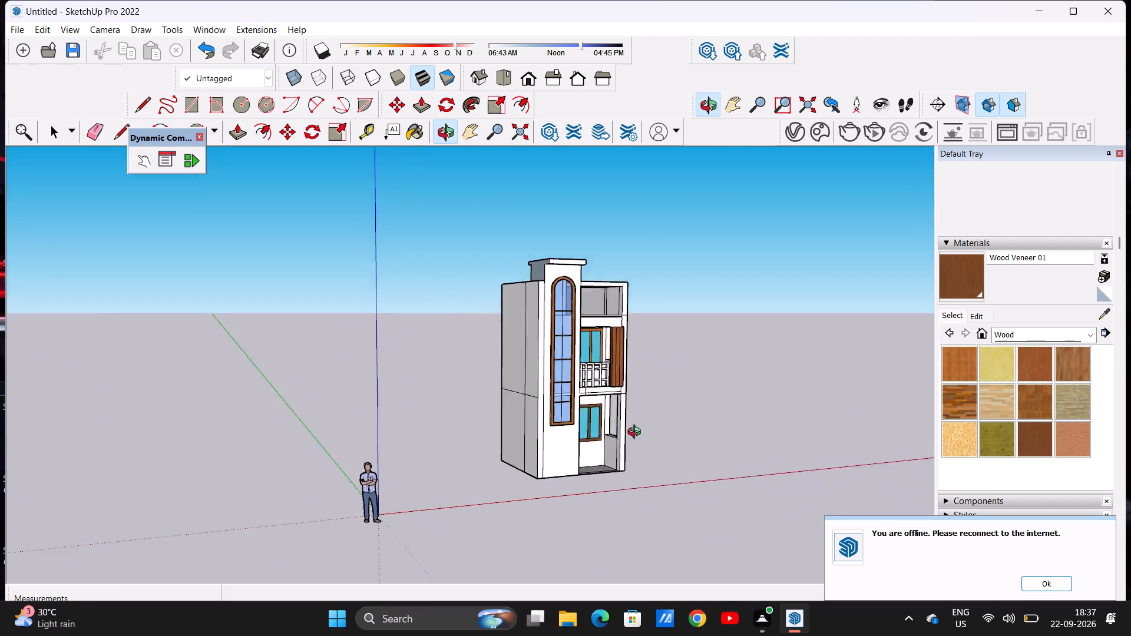
pyautogui.moveTo(637, 433); pyautogui.dragTo(530, 459, button='middle')
pyautogui.scroll(1, 341, 435)
pyautogui.moveTo(646, 430); pyautogui.dragTo(481, 476, button='middle')
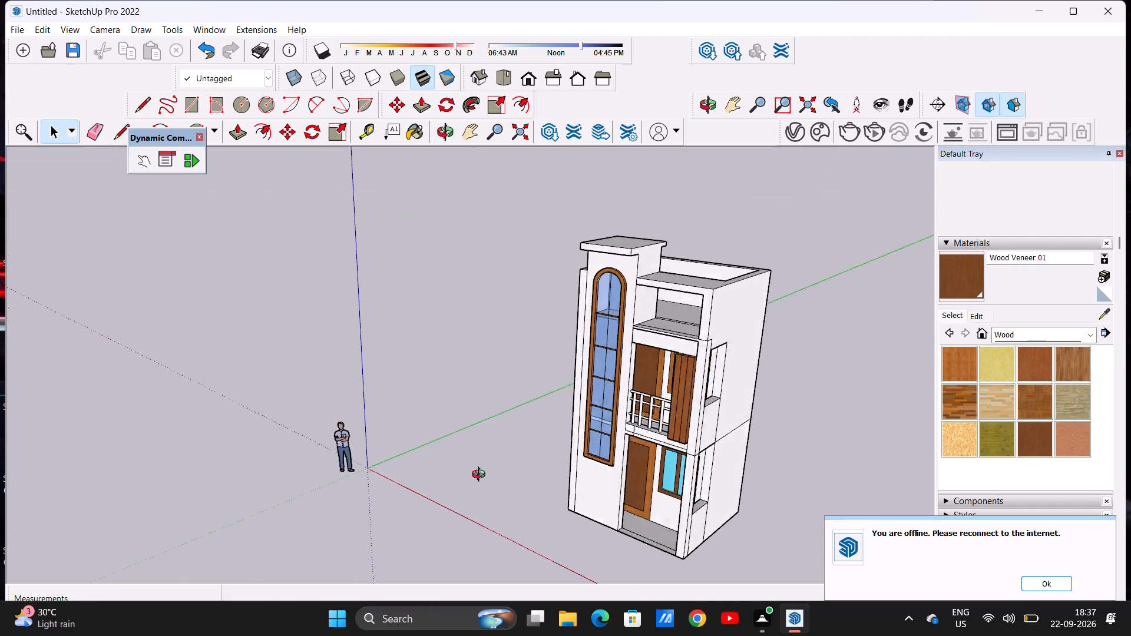
pyautogui.moveTo(481, 476); pyautogui.dragTo(469, 473, button='middle')
pyautogui.scroll(10, 667, 439)
pyautogui.scroll(-12, 684, 425)
pyautogui.moveTo(659, 438); pyautogui.dragTo(684, 477, button='middle')
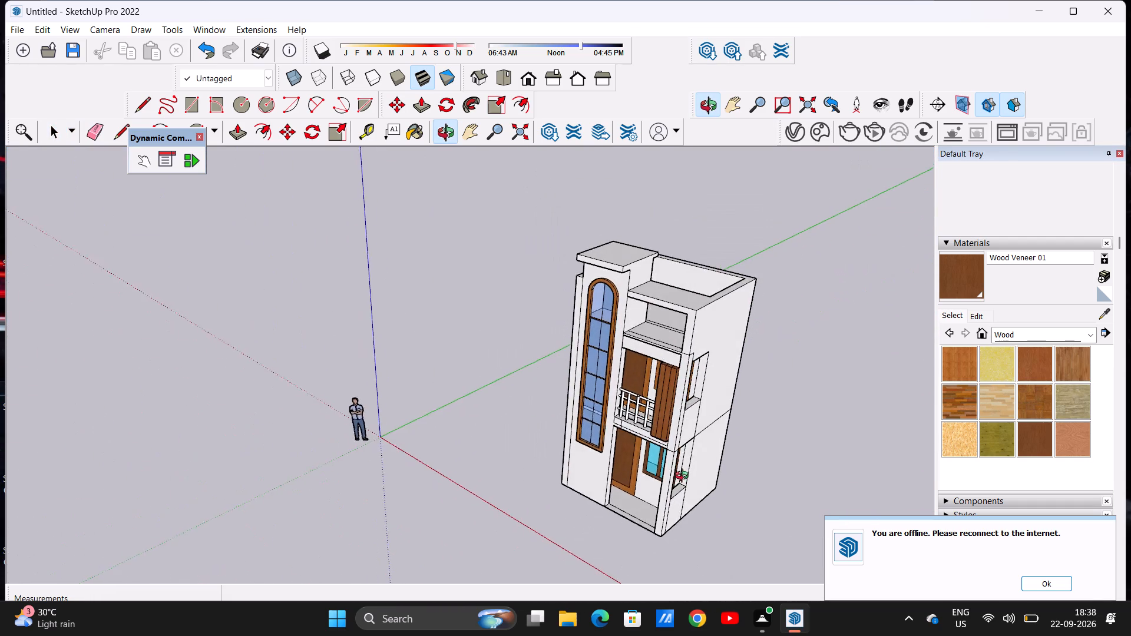
pyautogui.moveTo(684, 477); pyautogui.dragTo(670, 412, button='middle')
pyautogui.scroll(12, 639, 456)
pyautogui.scroll(-11, 693, 403)
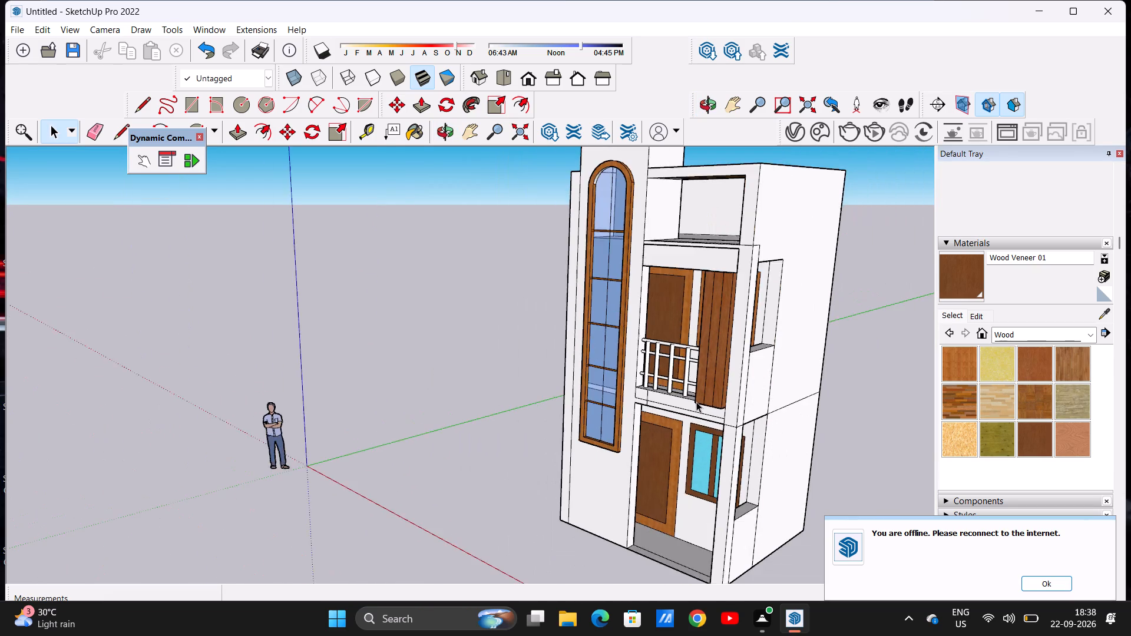
pyautogui.scroll(-4, 696, 402)
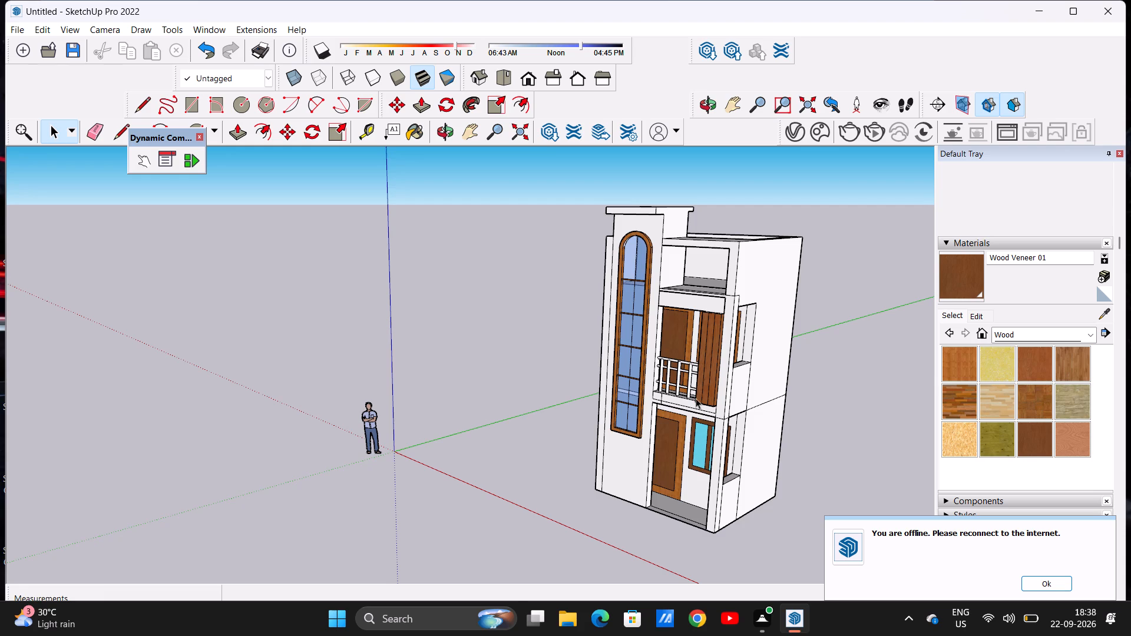
pyautogui.scroll(-3, 719, 385)
pyautogui.scroll(4, 687, 404)
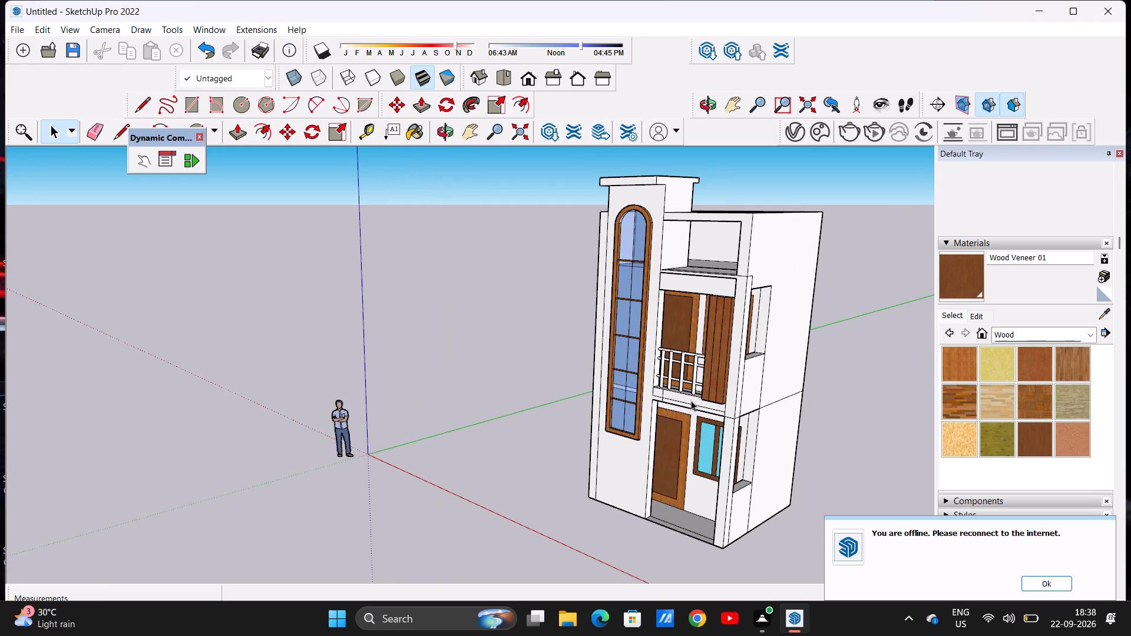
pyautogui.scroll(-2, 692, 400)
pyautogui.moveTo(680, 548); pyautogui.dragTo(791, 533, button='middle')
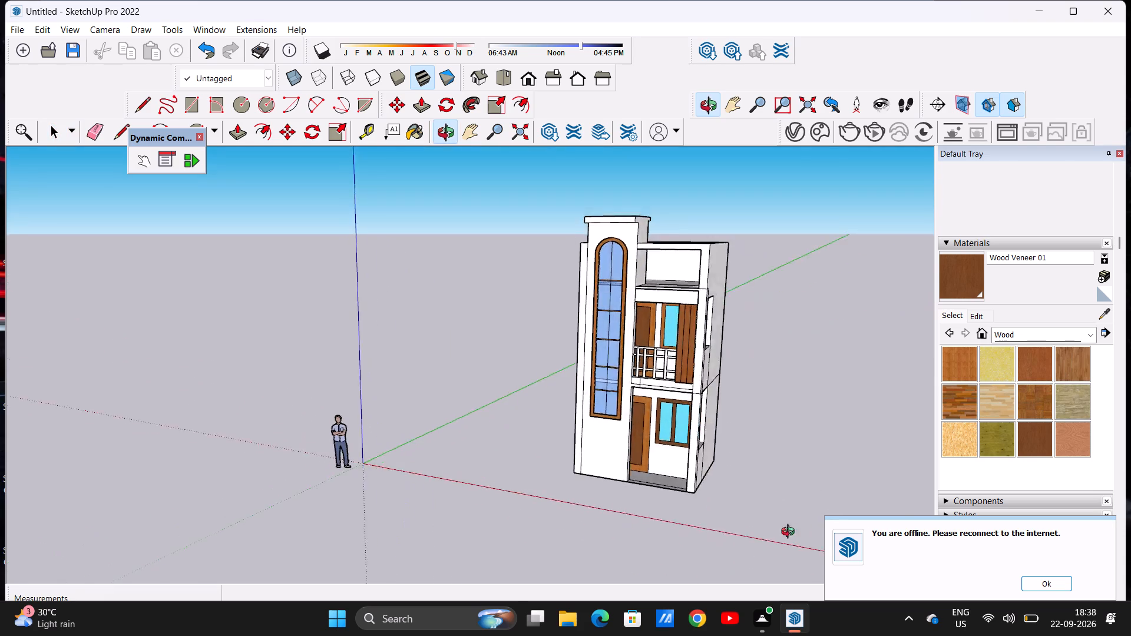
pyautogui.moveTo(791, 533); pyautogui.dragTo(865, 518, button='middle')
pyautogui.scroll(4, 634, 417)
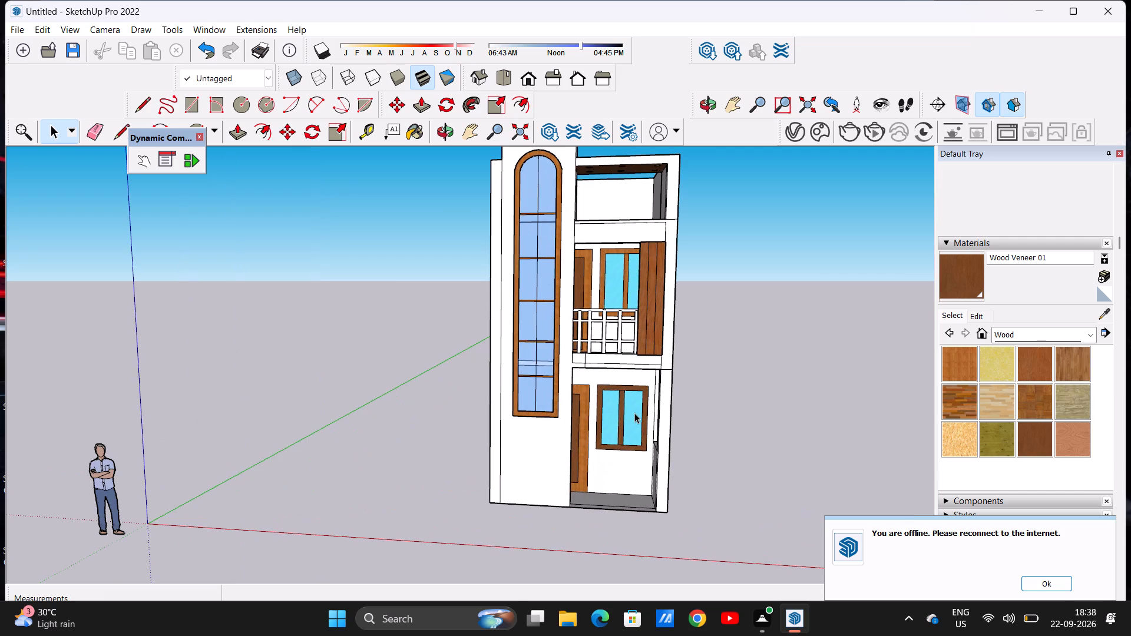
pyautogui.scroll(-1, 634, 413)
pyautogui.scroll(2, 670, 398)
pyautogui.moveTo(638, 427); pyautogui.dragTo(626, 514, button='middle')
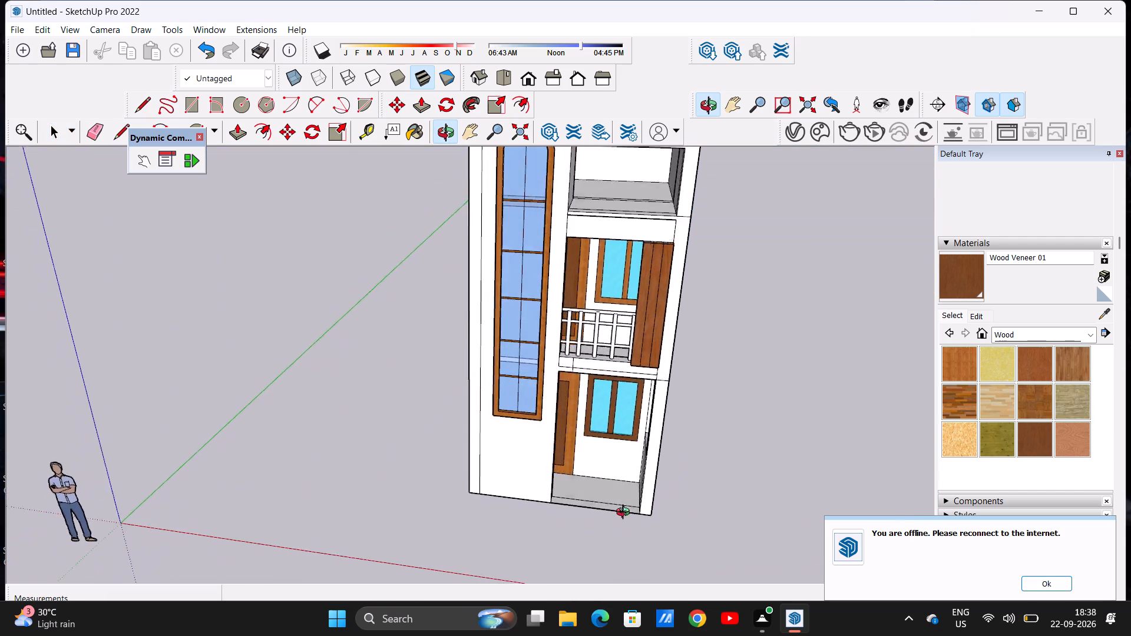
pyautogui.moveTo(626, 514); pyautogui.dragTo(613, 318, button='middle')
pyautogui.moveTo(612, 375); pyautogui.dragTo(622, 325, button='middle')
pyautogui.scroll(6, 598, 365)
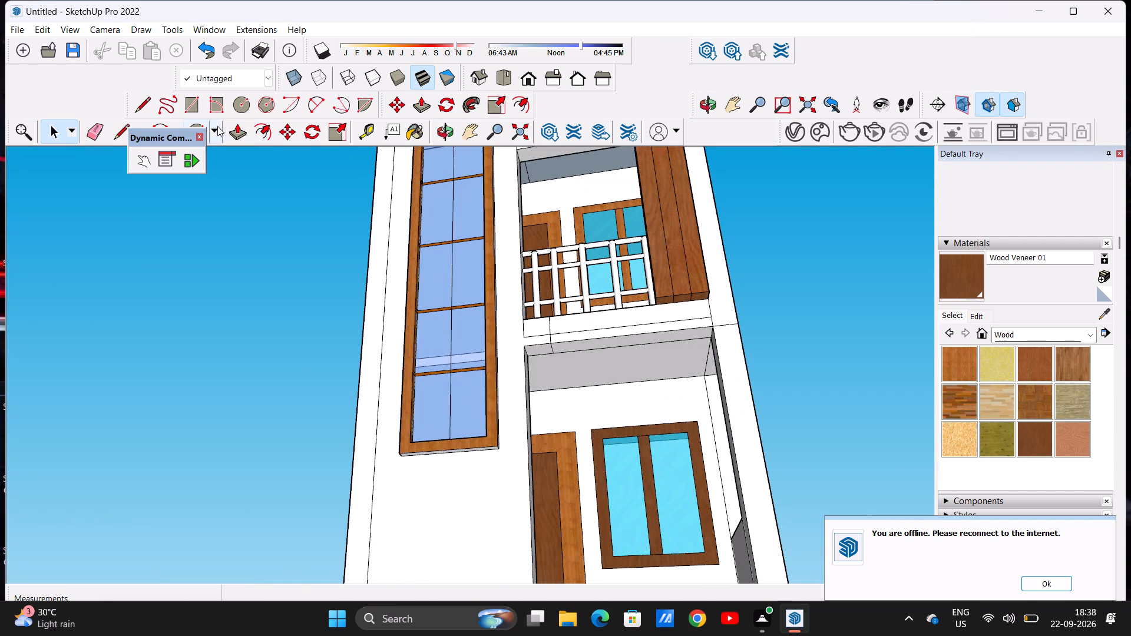
# Pull the underside of the beam above the ground-floor opening down about 9 9/16", bringing both its long and short sections level.
pyautogui.click(234, 133)
pyautogui.scroll(6, 584, 343)
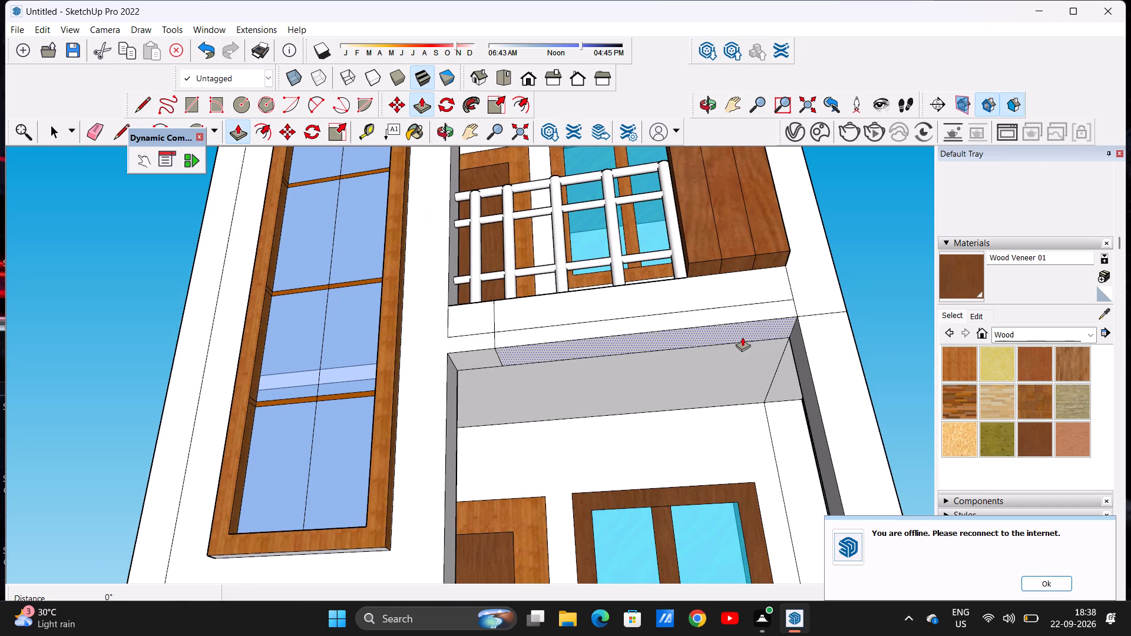
pyautogui.click(783, 323)
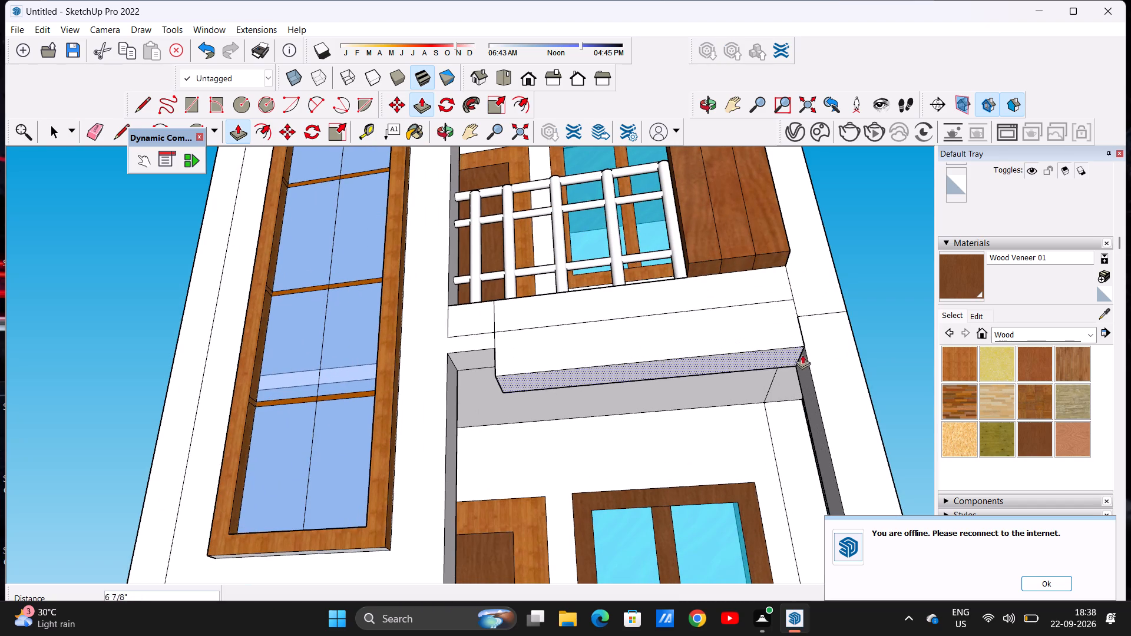
pyautogui.click(811, 362)
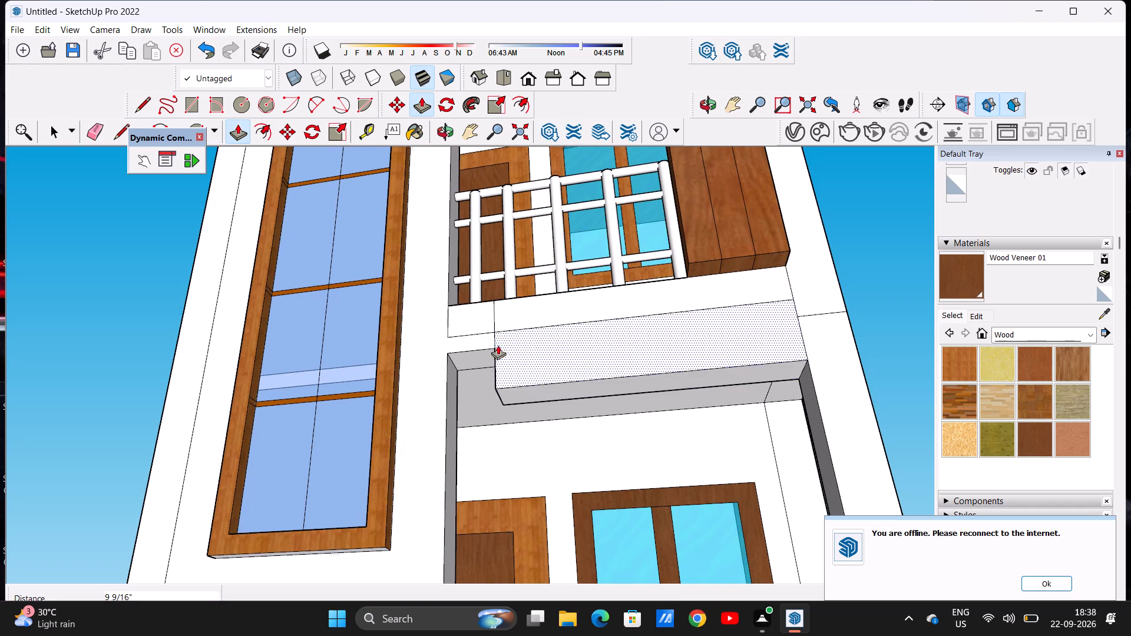
pyautogui.scroll(5, 464, 359)
pyautogui.click(471, 355)
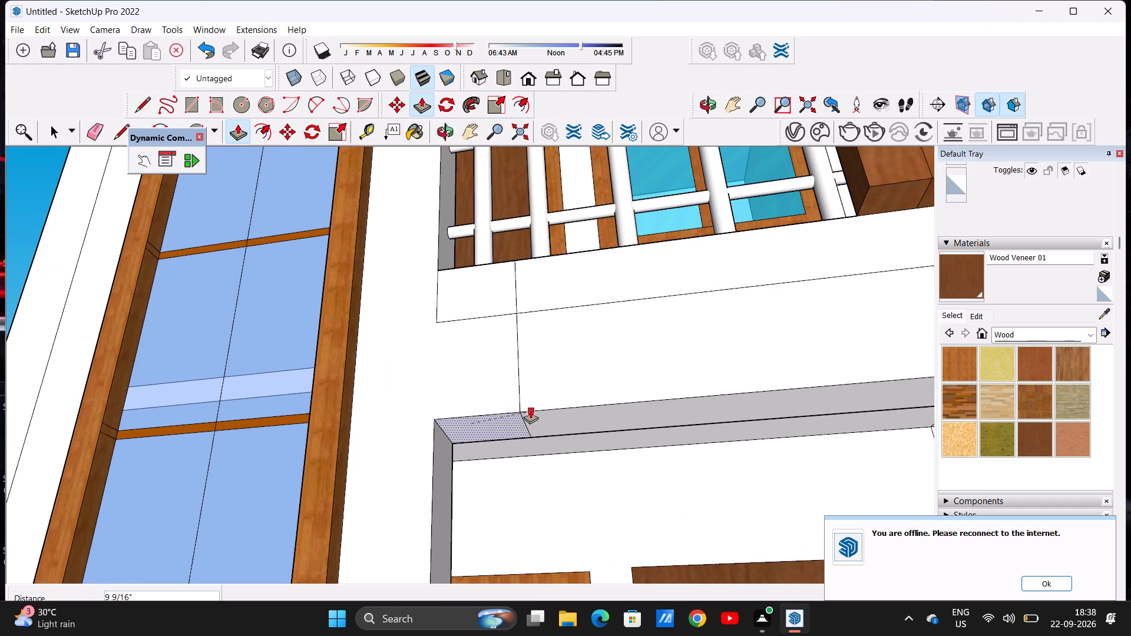
pyautogui.click(521, 410)
pyautogui.press('space')
# Examine the front facade and the ground-floor porch opening from several angles.
pyautogui.scroll(-10, 477, 398)
pyautogui.scroll(1, 504, 319)
pyautogui.scroll(-1, 510, 315)
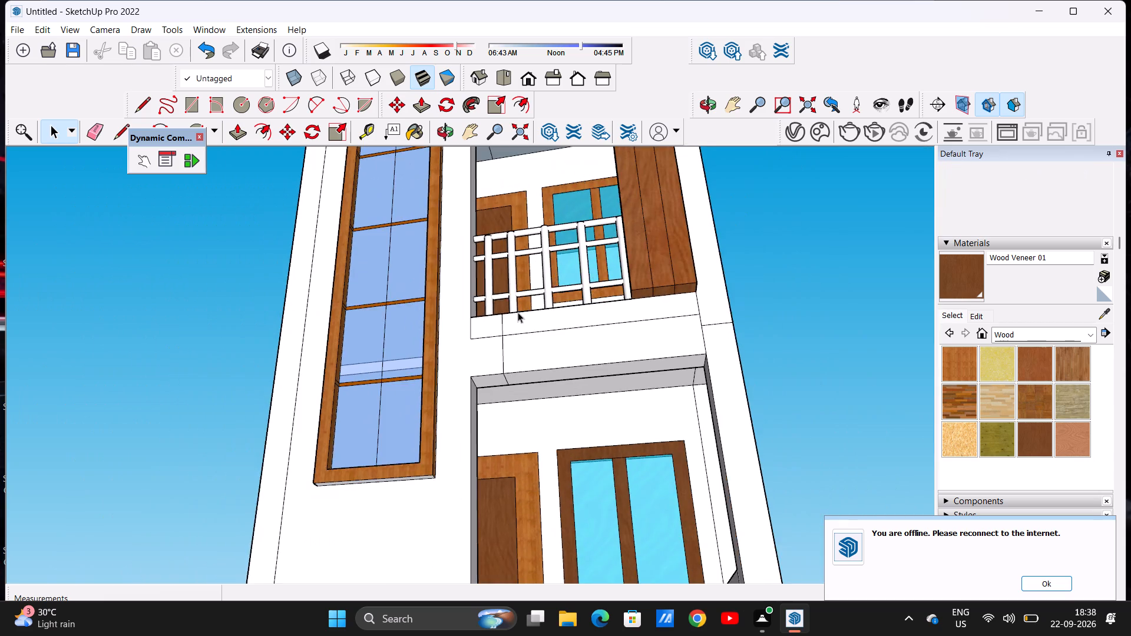
pyautogui.moveTo(522, 319); pyautogui.dragTo(547, 442, button='middle')
pyautogui.scroll(-11, 562, 395)
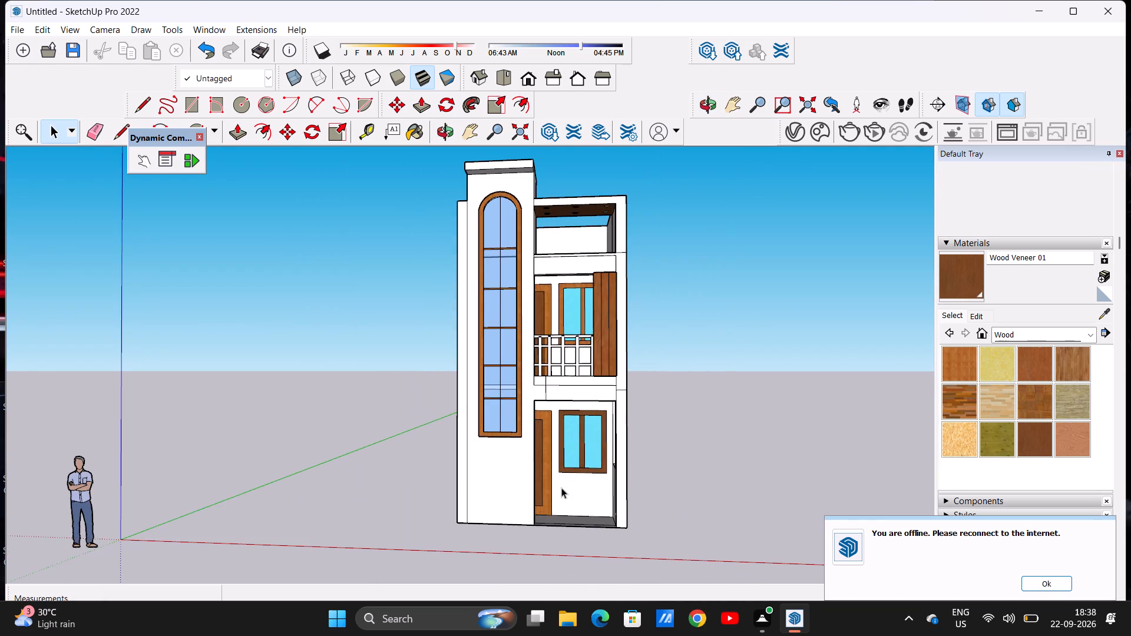
pyautogui.moveTo(561, 488); pyautogui.dragTo(646, 495, button='middle')
pyautogui.scroll(5, 614, 445)
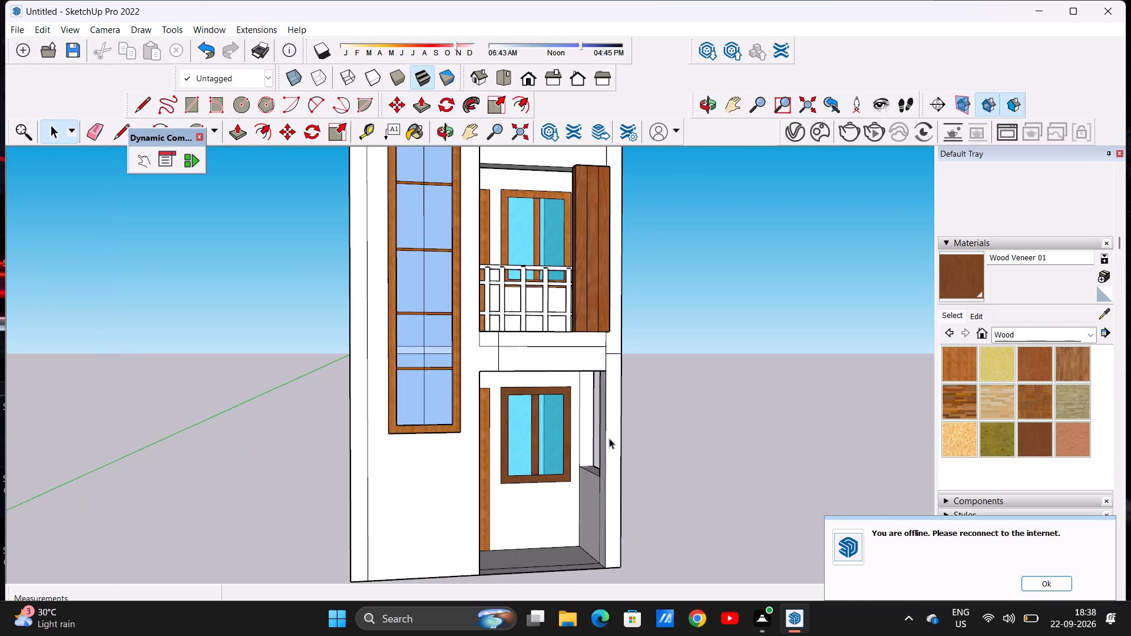
pyautogui.scroll(-4, 609, 438)
pyautogui.moveTo(609, 439); pyautogui.dragTo(553, 472, button='middle')
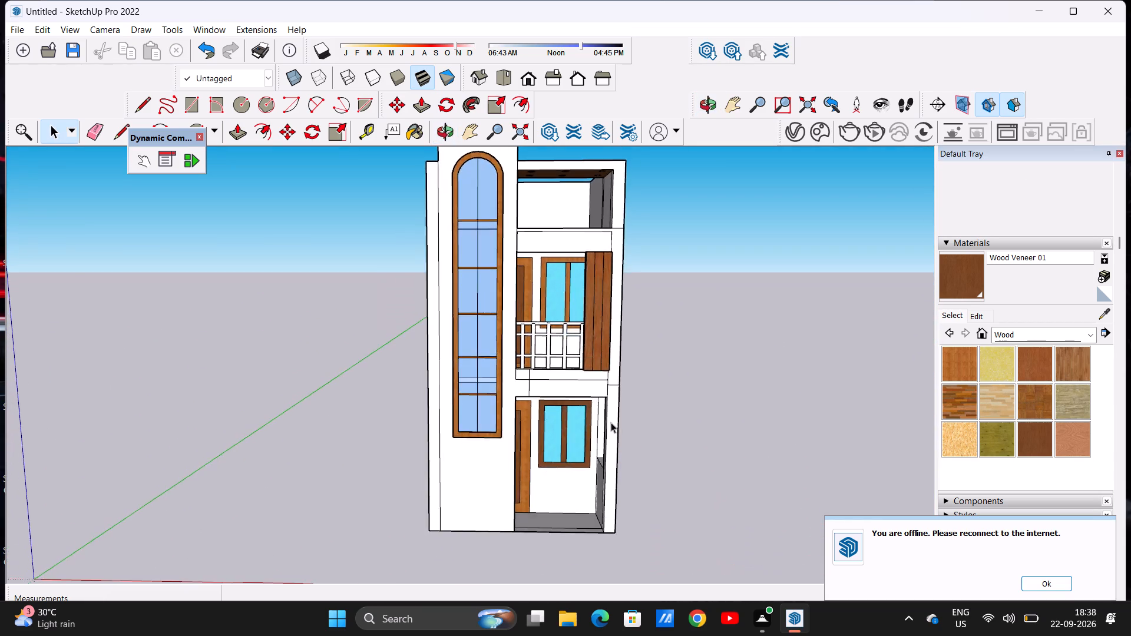
pyautogui.scroll(3, 601, 423)
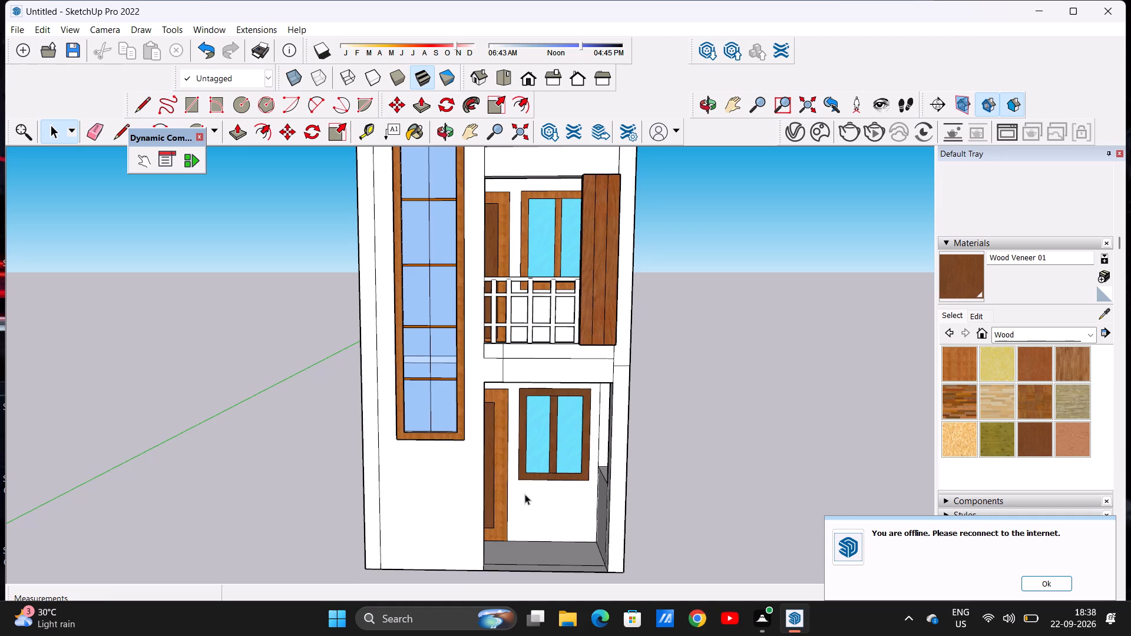
pyautogui.moveTo(525, 494); pyautogui.dragTo(371, 482, button='middle')
pyautogui.scroll(2, 493, 430)
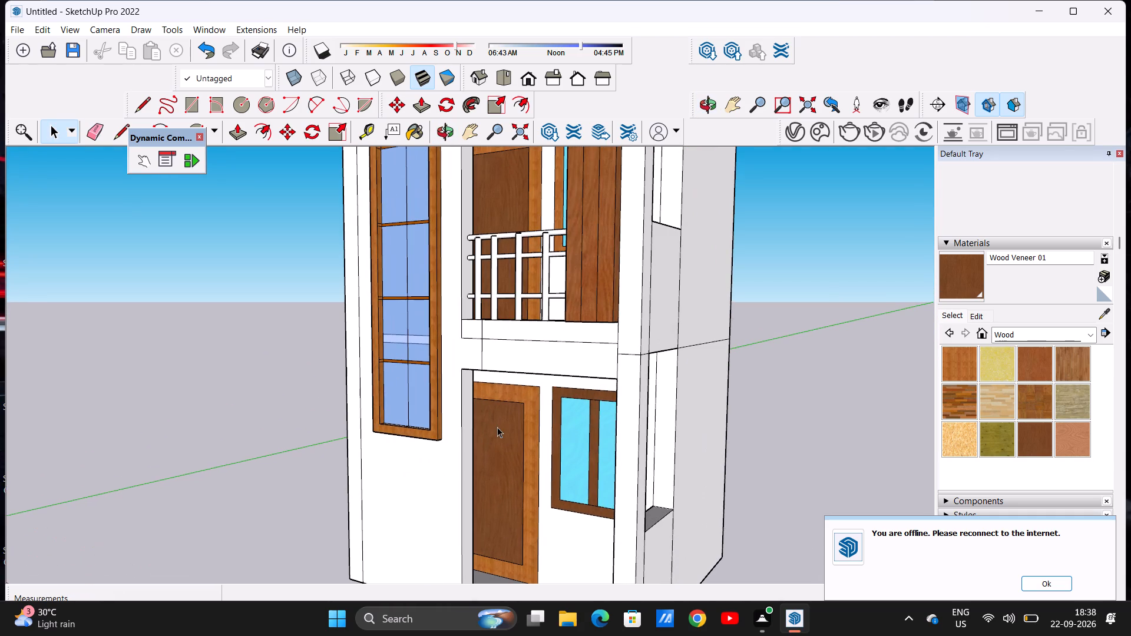
# Draw a horizontal line across the tower-side jamb face of the ground-floor porch opening.
pyautogui.click(144, 105)
pyautogui.scroll(-6, 377, 372)
pyautogui.moveTo(461, 445); pyautogui.dragTo(430, 459, button='middle')
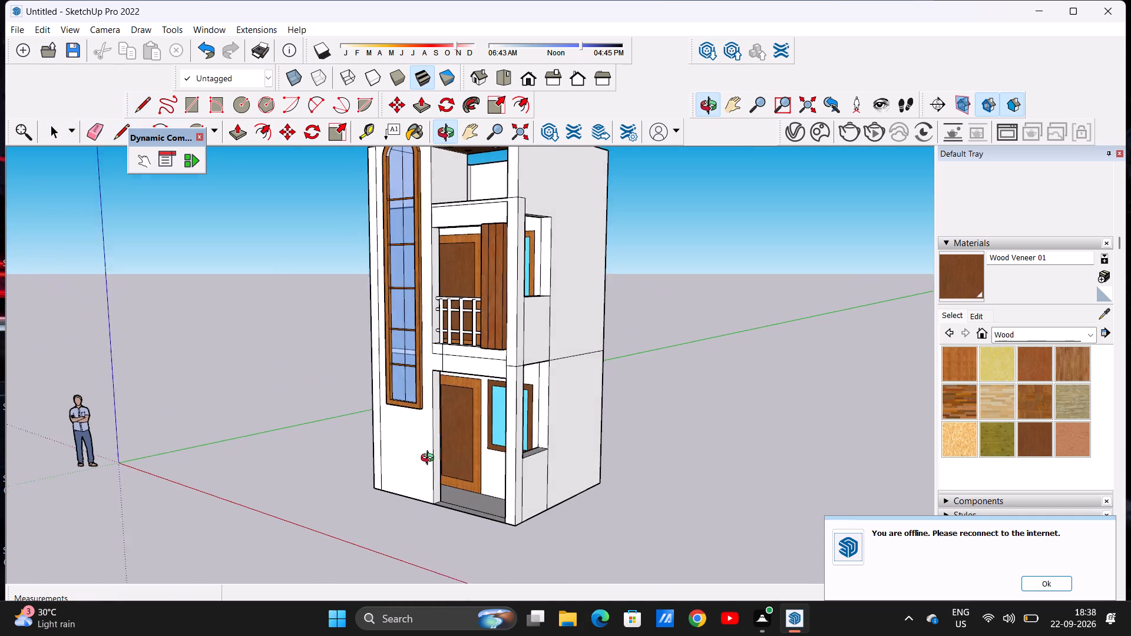
pyautogui.moveTo(430, 459); pyautogui.dragTo(428, 459, button='middle')
pyautogui.scroll(8, 434, 431)
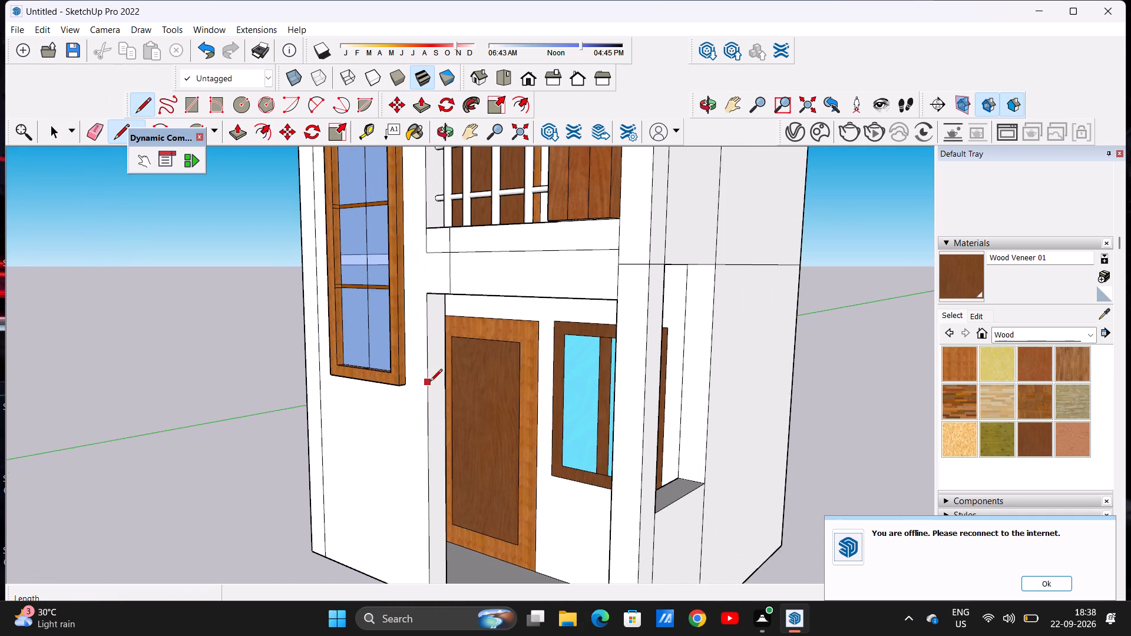
pyautogui.click(426, 385)
pyautogui.click(444, 384)
# Draw a 9" line across the opposite jamb of the porch opening, level with the tower-side line.
pyautogui.scroll(-5, 440, 418)
pyautogui.scroll(3, 439, 414)
pyautogui.moveTo(426, 421); pyautogui.dragTo(616, 421, button='middle')
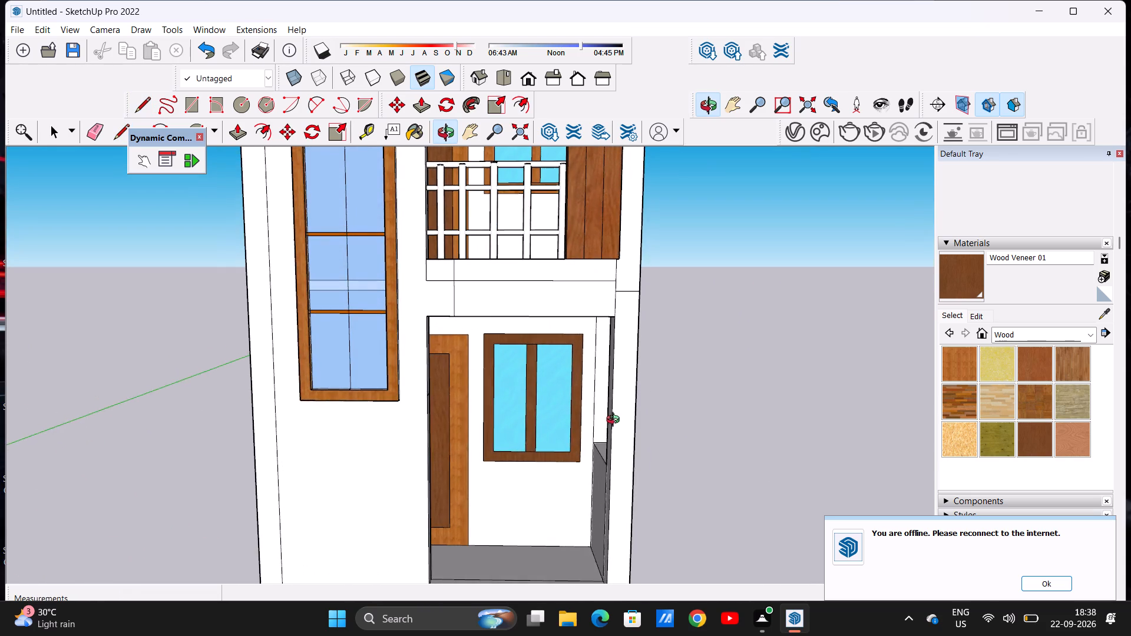
pyautogui.moveTo(616, 421); pyautogui.dragTo(619, 416, button='middle')
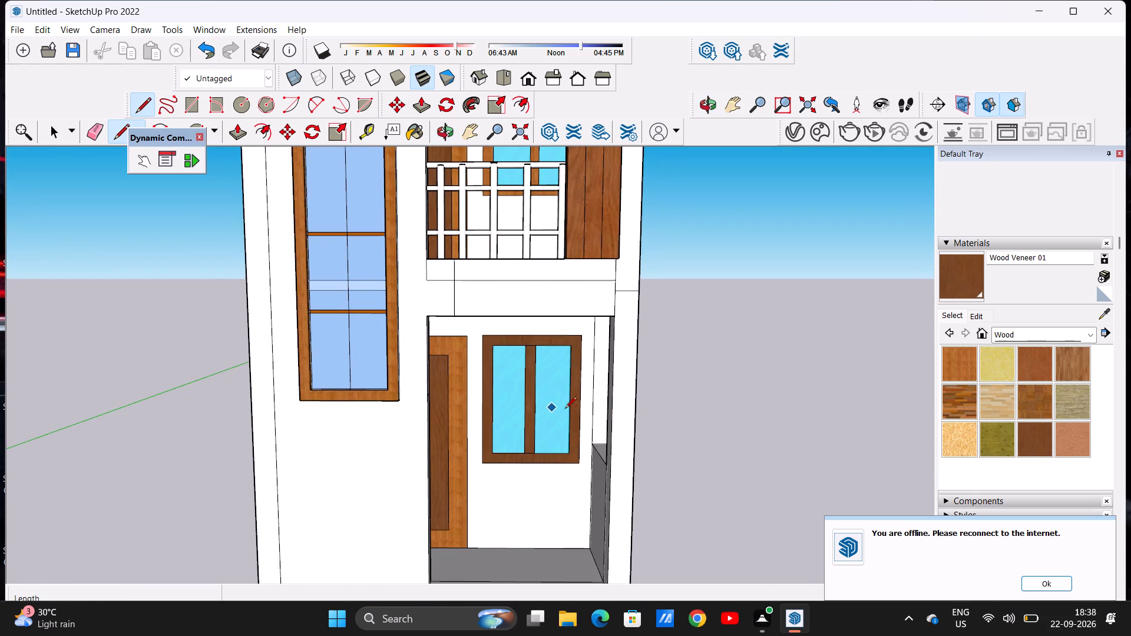
pyautogui.click(612, 398)
pyautogui.moveTo(578, 417); pyautogui.dragTo(723, 402, button='middle')
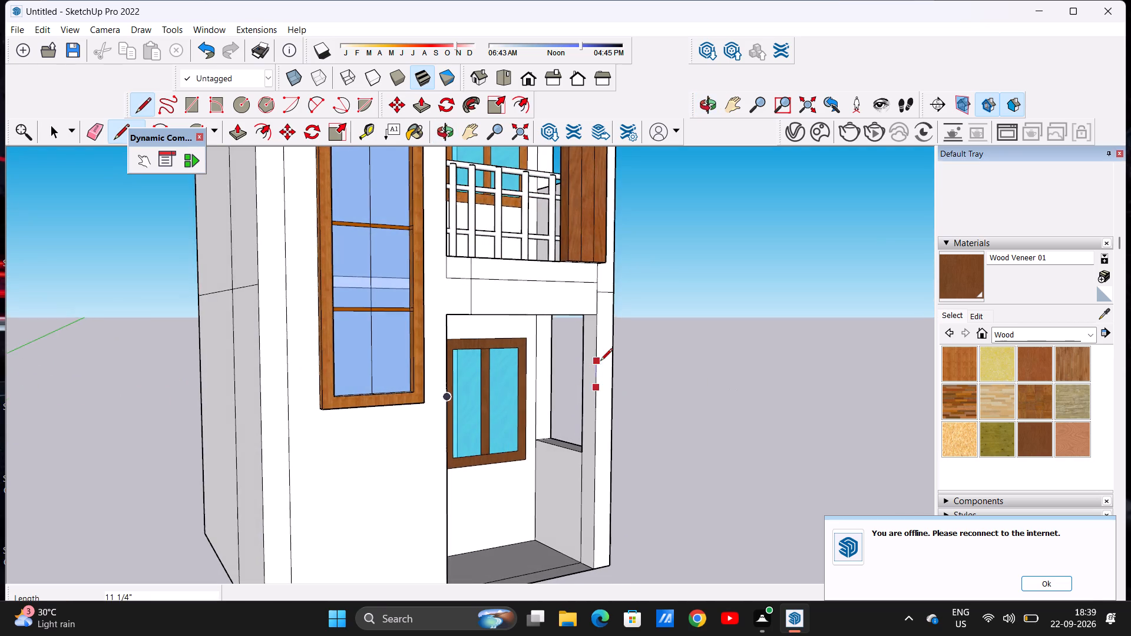
pyautogui.scroll(9, 606, 386)
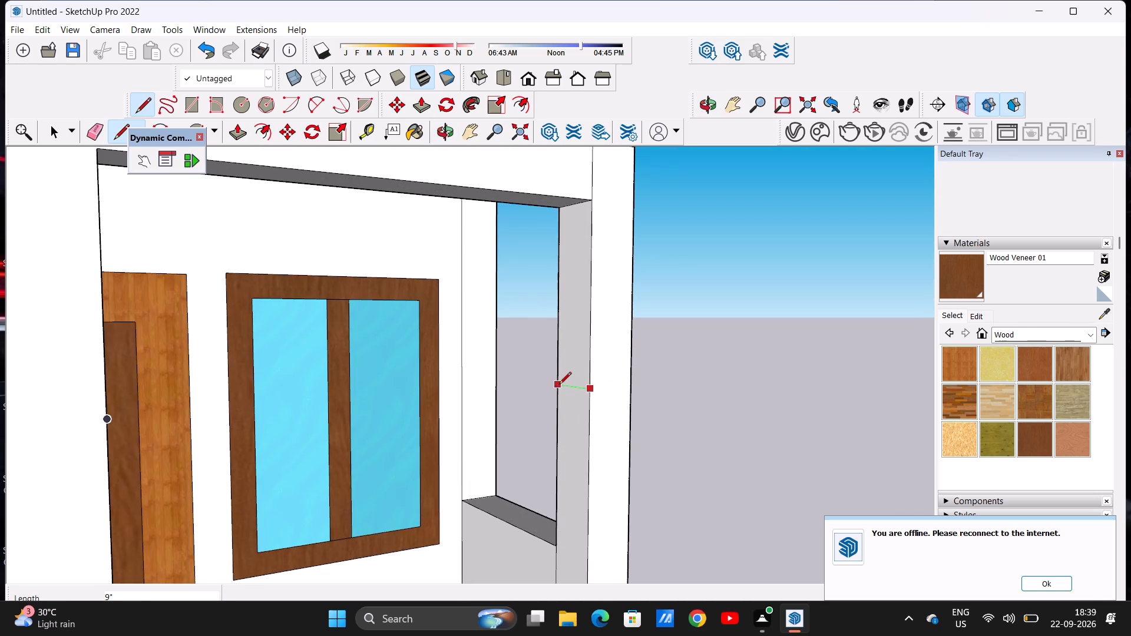
pyautogui.click(559, 385)
pyautogui.press('space')
pyautogui.scroll(-11, 565, 371)
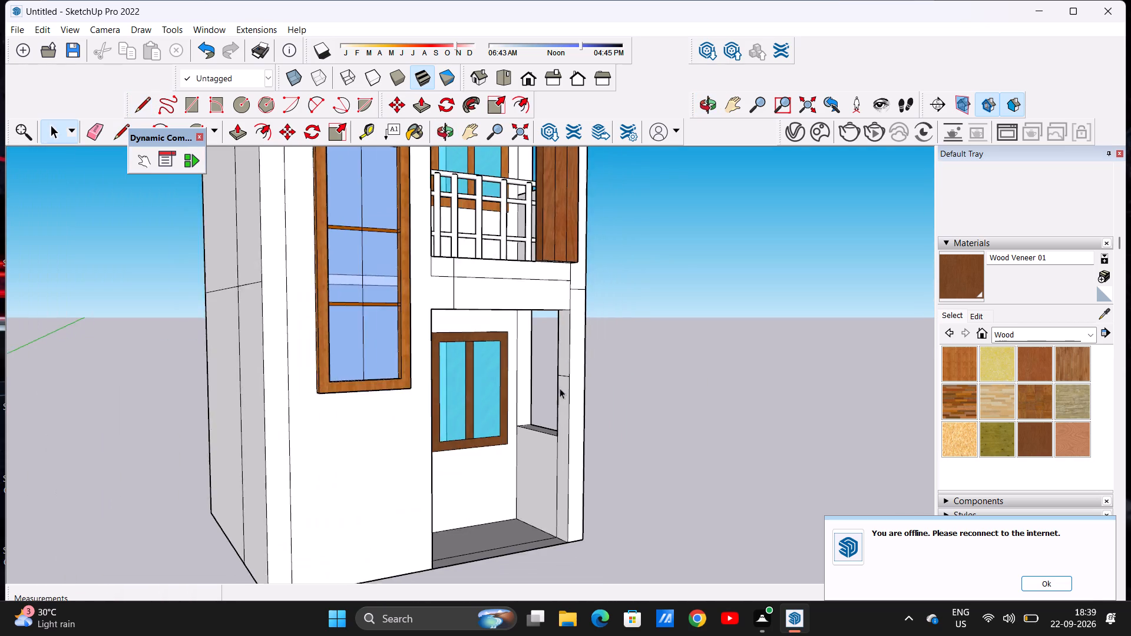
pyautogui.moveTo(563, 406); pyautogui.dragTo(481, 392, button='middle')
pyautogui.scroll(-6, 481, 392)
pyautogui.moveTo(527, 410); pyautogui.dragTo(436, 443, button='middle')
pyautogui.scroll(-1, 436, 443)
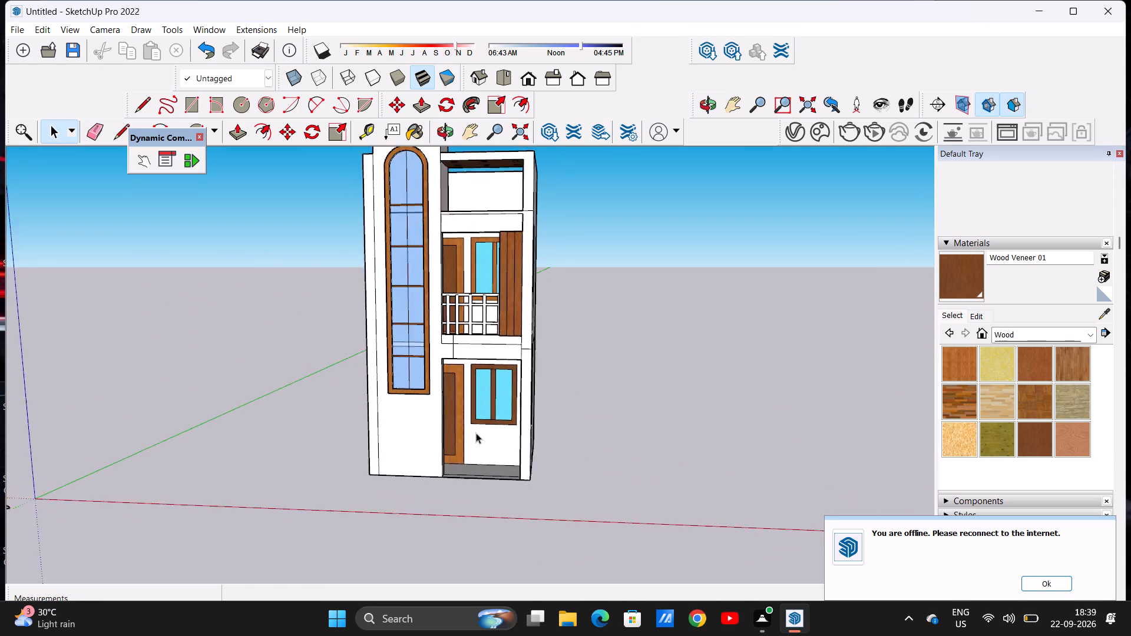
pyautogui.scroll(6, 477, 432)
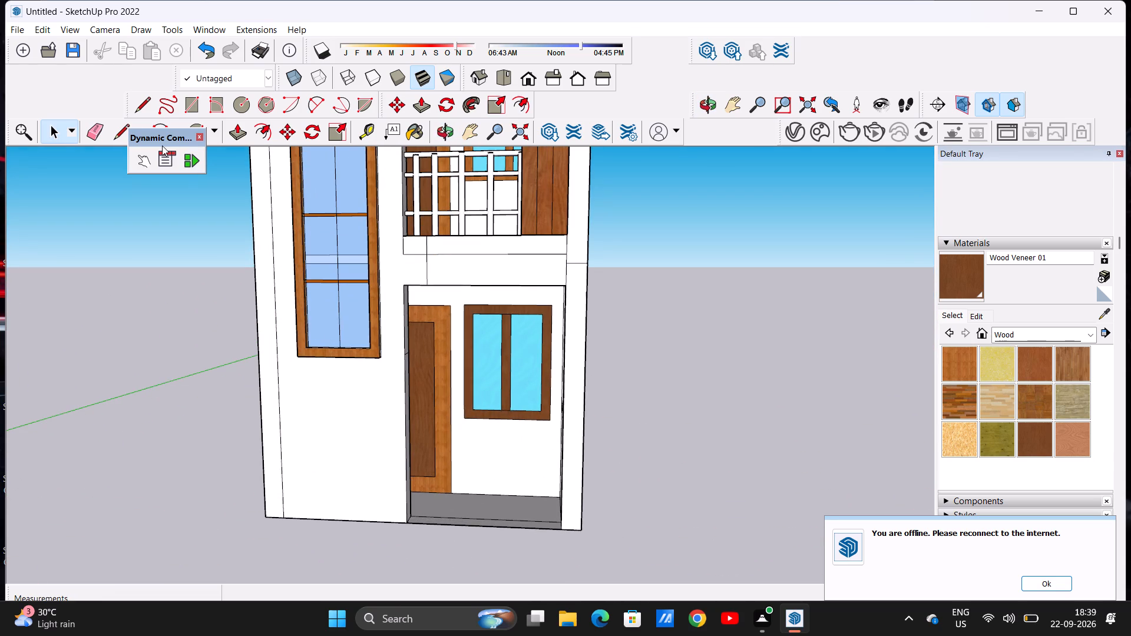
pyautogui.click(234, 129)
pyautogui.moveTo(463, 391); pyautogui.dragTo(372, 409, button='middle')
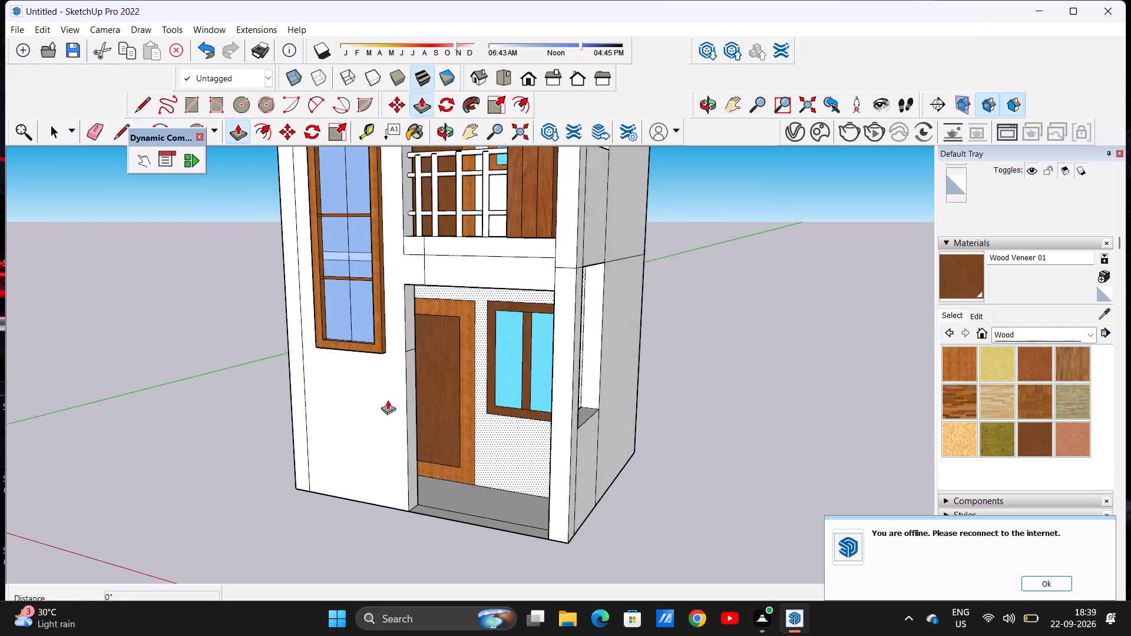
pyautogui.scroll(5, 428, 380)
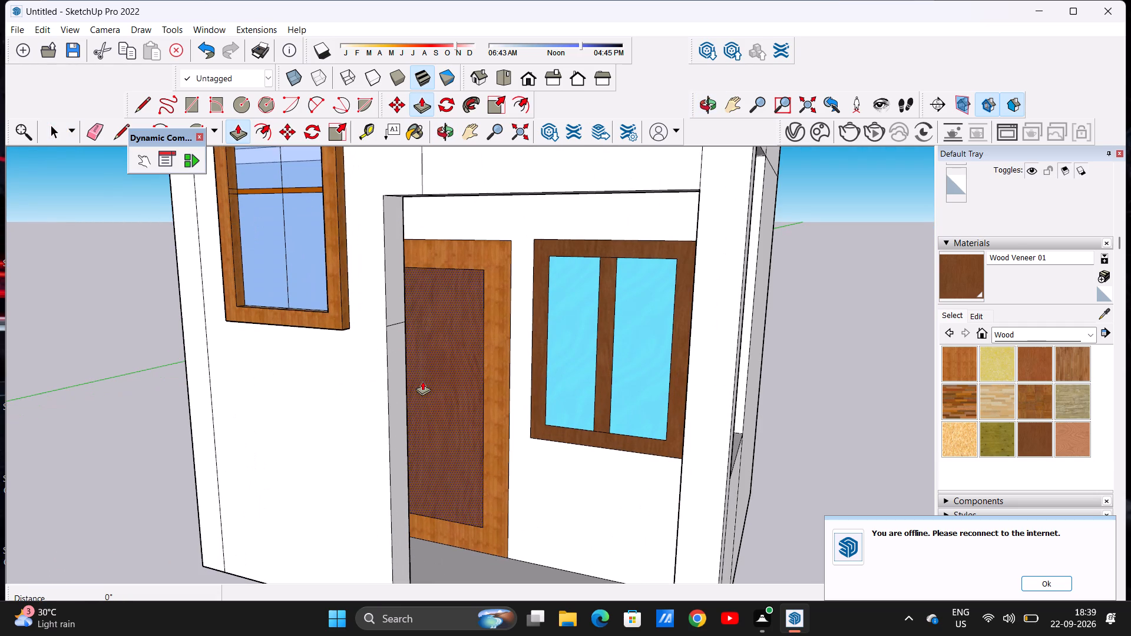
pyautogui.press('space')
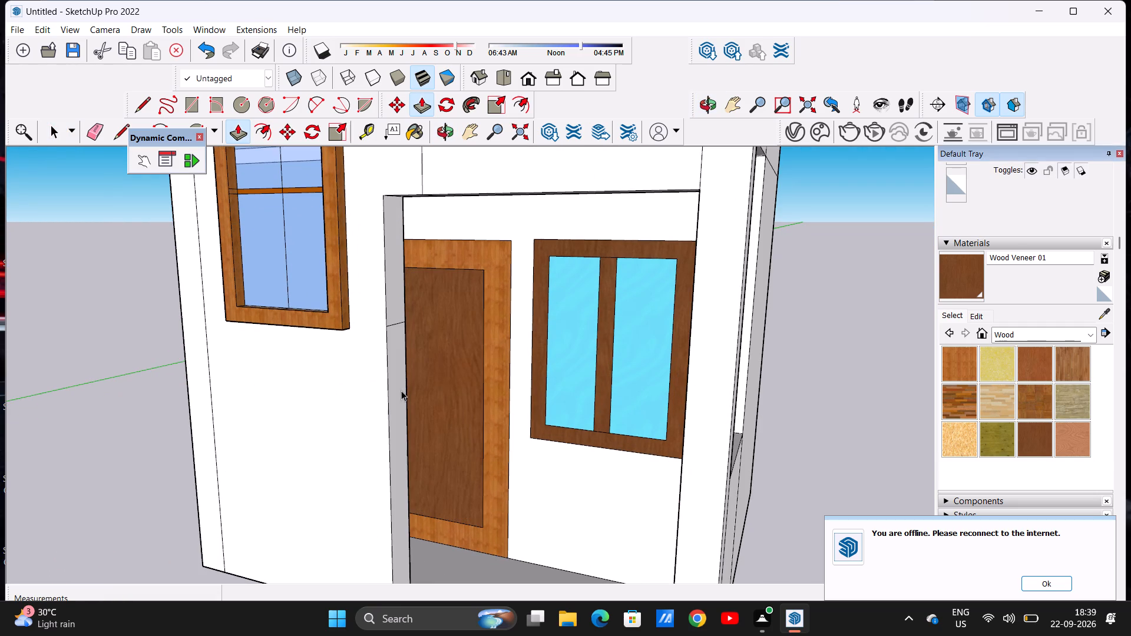
# Draw a second 9" line across the tower-side jamb, a short distance below the first, to outline a narrow strip.
pyautogui.click(138, 99)
pyautogui.scroll(2, 422, 457)
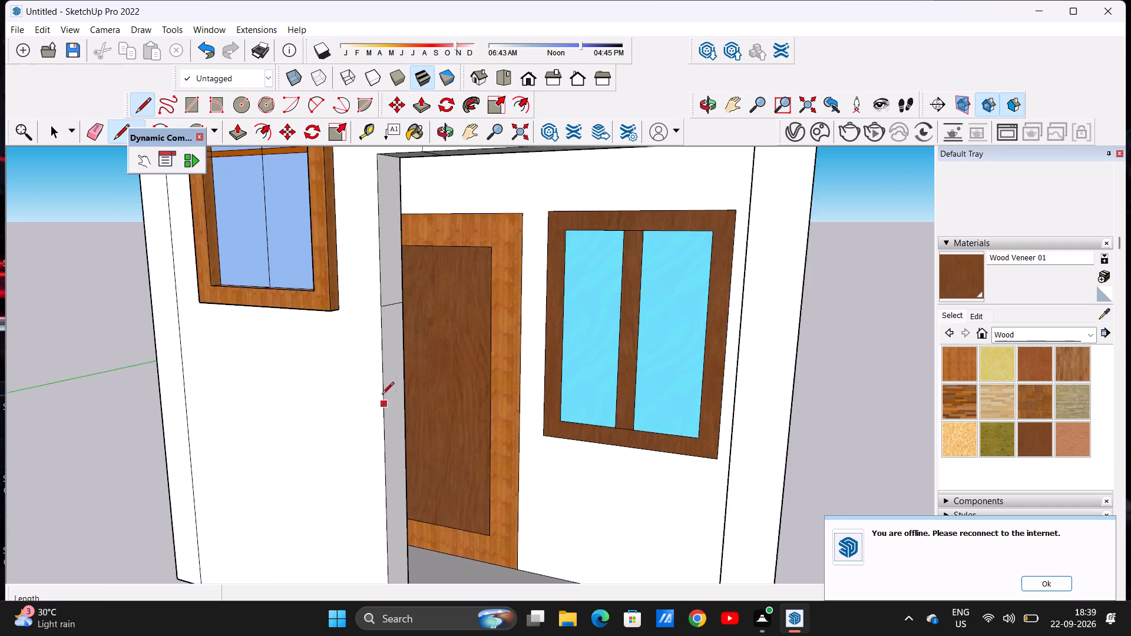
pyautogui.scroll(2, 382, 395)
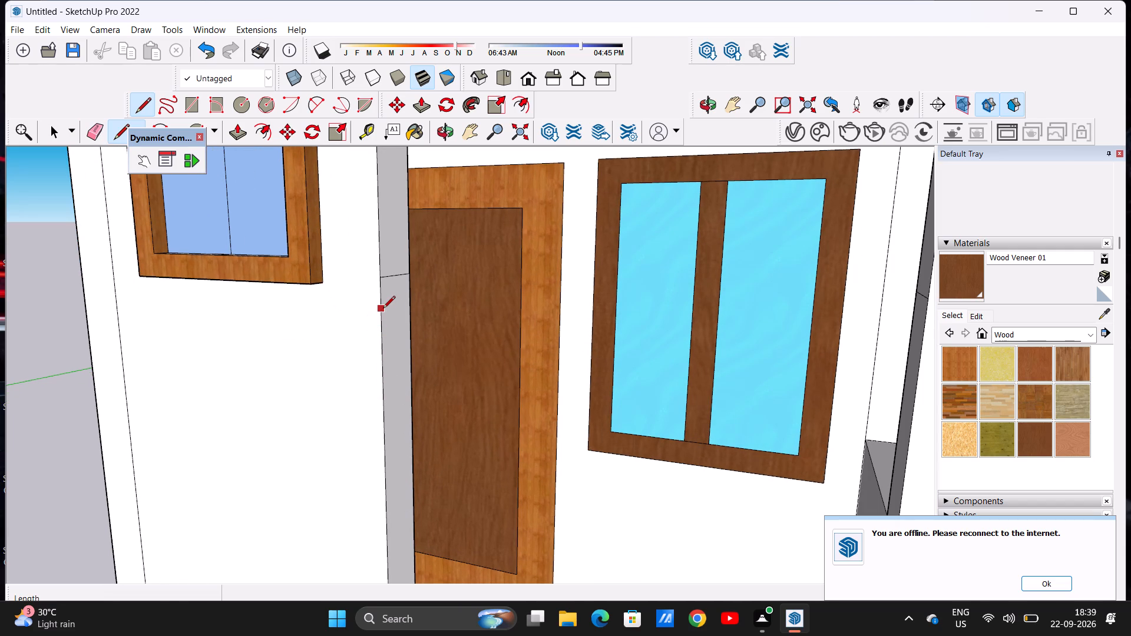
pyautogui.click(383, 309)
pyautogui.scroll(8, 406, 303)
pyautogui.scroll(-1, 398, 309)
pyautogui.scroll(1, 398, 309)
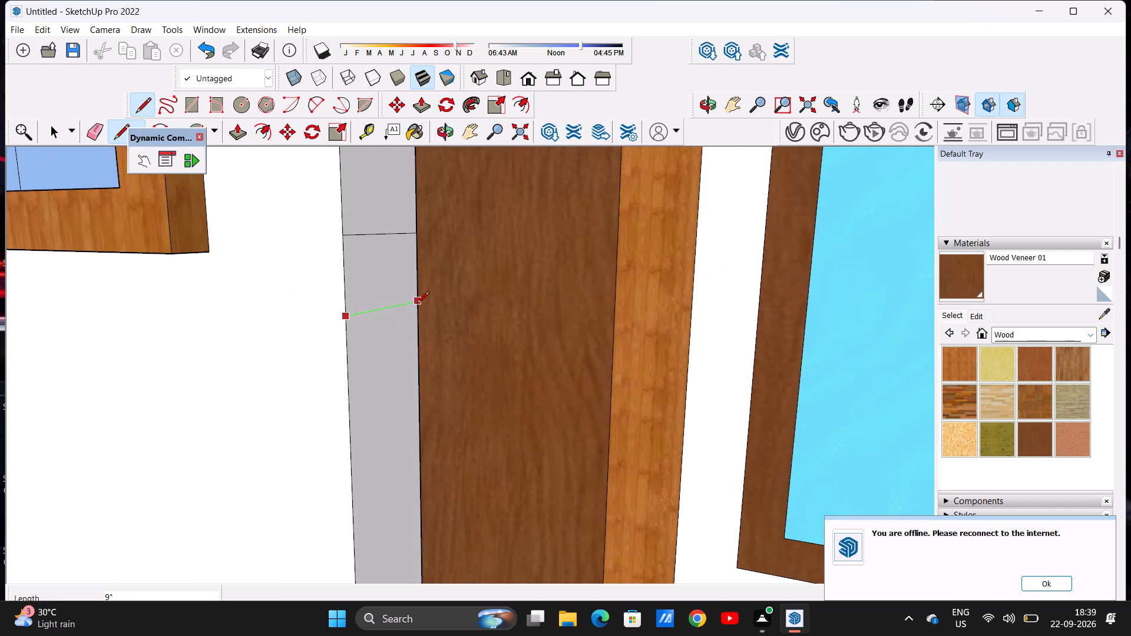
pyautogui.click(417, 304)
pyautogui.press('space')
# Pull the strip between the two jamb lines about 5' 11 9/16" across the porch opening to the opposite jamb as a crossbar.
pyautogui.scroll(-10, 418, 305)
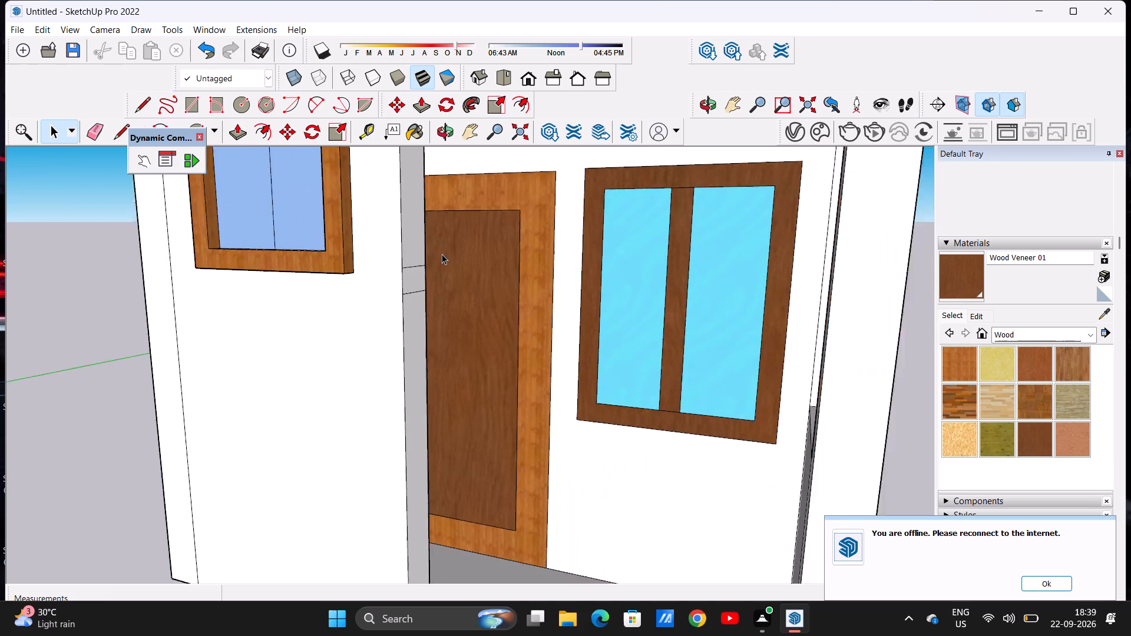
pyautogui.scroll(-2, 442, 254)
pyautogui.moveTo(448, 318); pyautogui.dragTo(565, 339, button='middle')
pyautogui.scroll(-1, 565, 339)
pyautogui.moveTo(611, 308); pyautogui.dragTo(439, 316, button='middle')
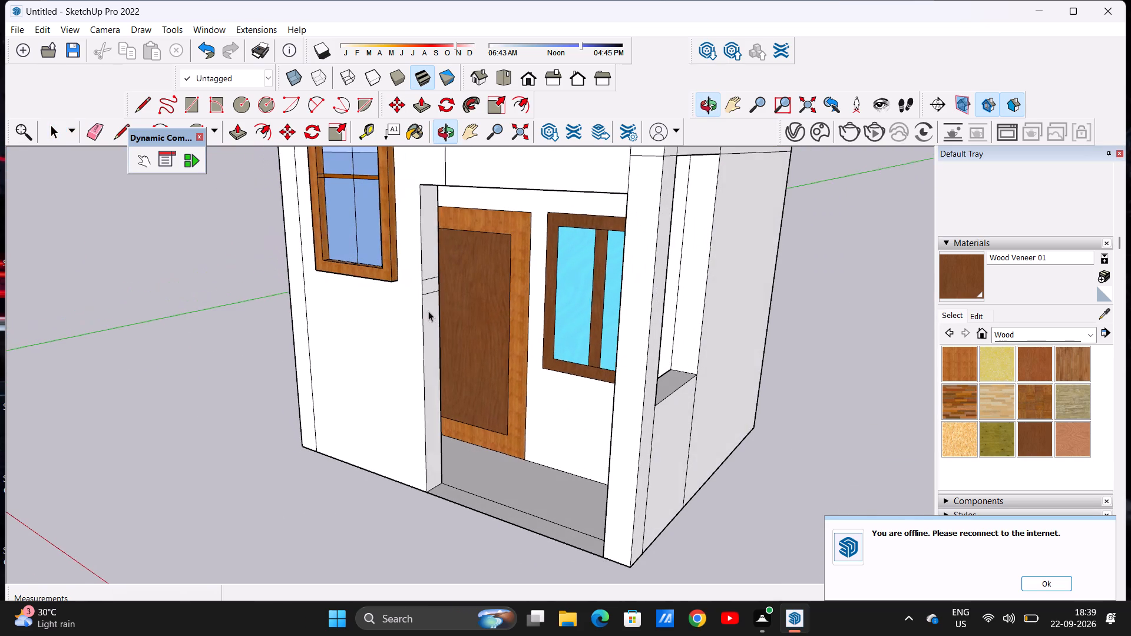
pyautogui.click(235, 137)
pyautogui.scroll(4, 461, 277)
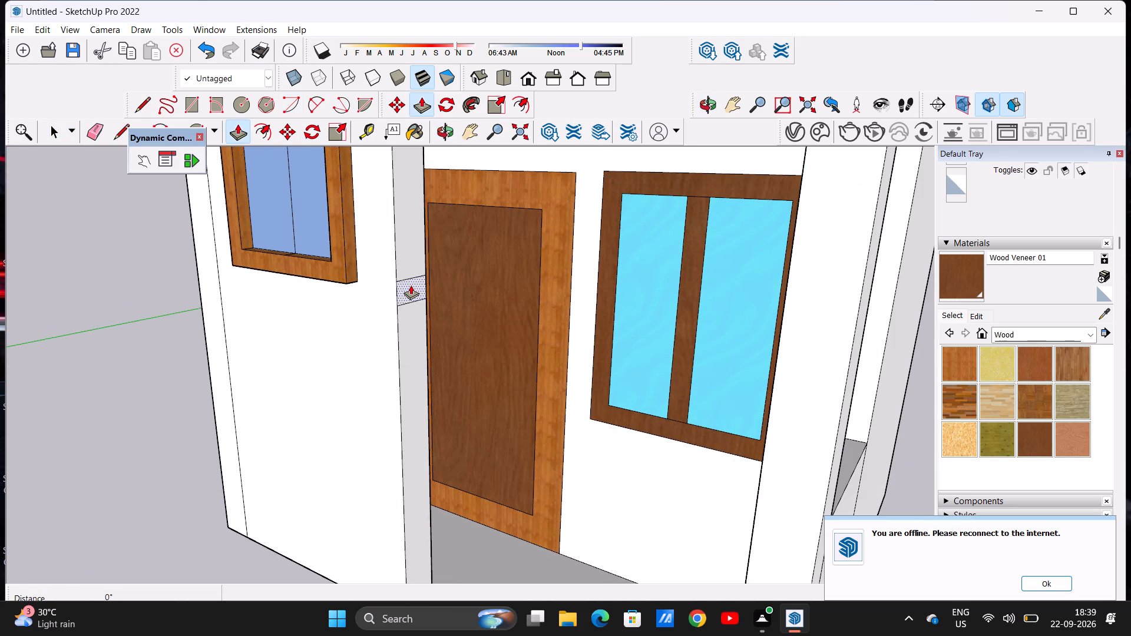
pyautogui.click(411, 285)
pyautogui.scroll(-9, 517, 318)
pyautogui.moveTo(519, 314); pyautogui.dragTo(586, 318, button='middle')
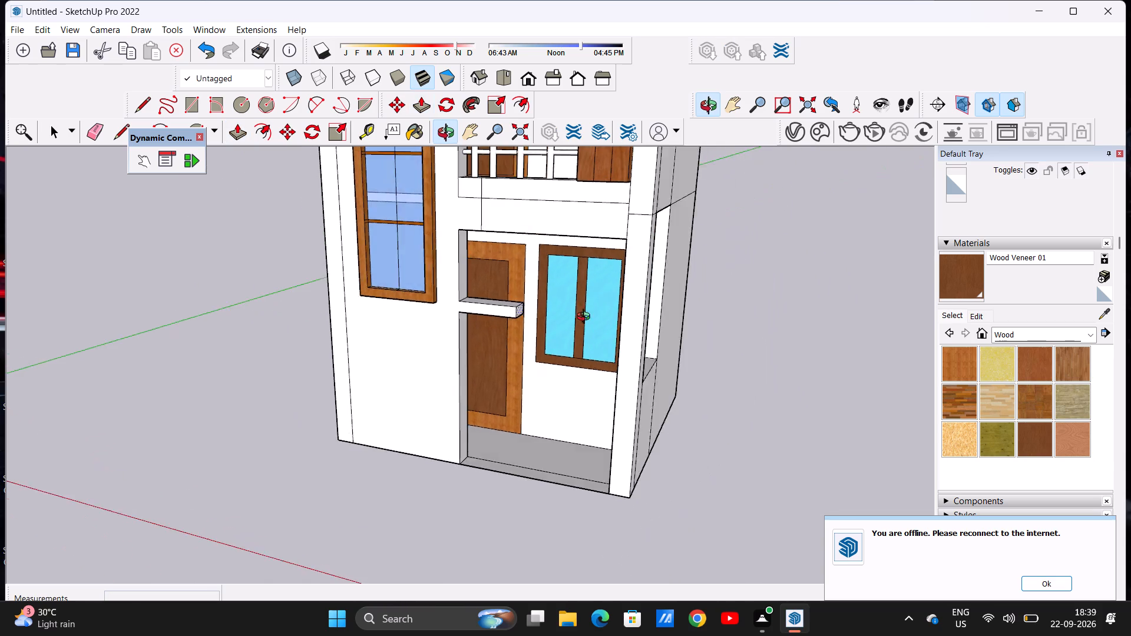
pyautogui.moveTo(586, 318); pyautogui.dragTo(659, 301, button='middle')
pyautogui.scroll(10, 606, 310)
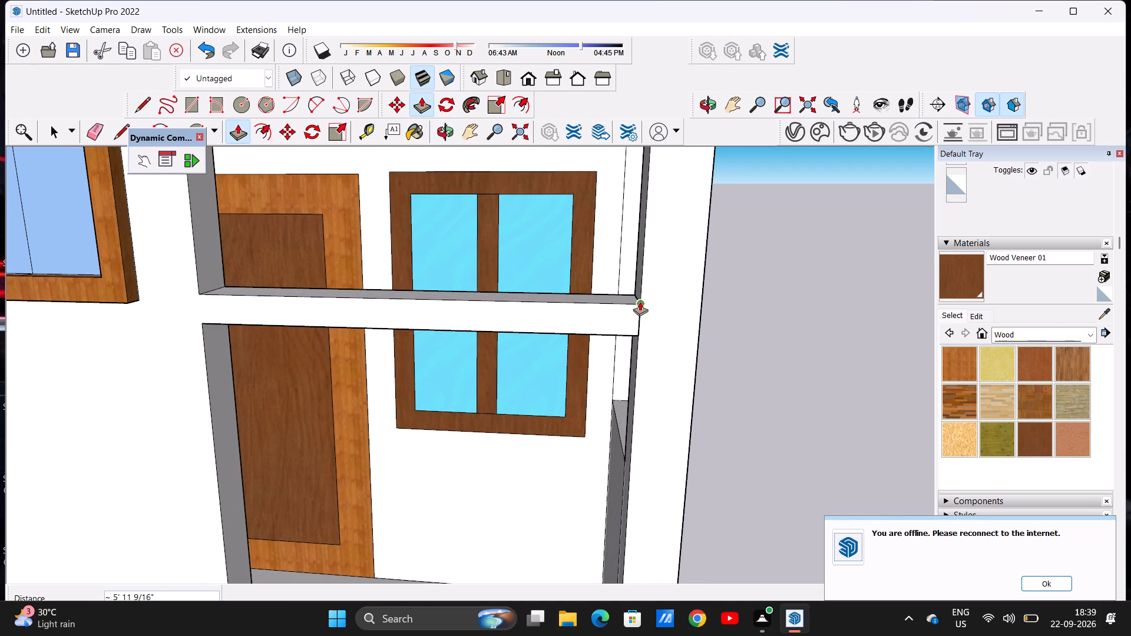
pyautogui.click(640, 302)
# Pull the tower-side jamb face below the crossbar slightly into the porch opening to form a narrow post.
pyautogui.scroll(-10, 558, 356)
pyautogui.scroll(2, 526, 406)
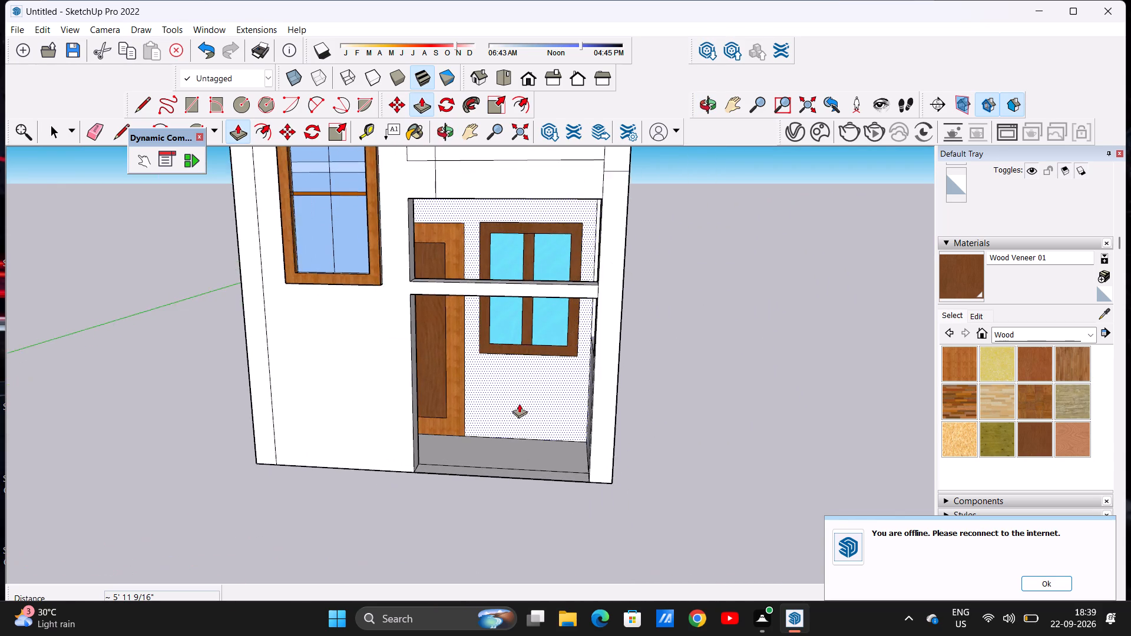
pyautogui.moveTo(519, 403); pyautogui.dragTo(470, 363, button='middle')
pyautogui.scroll(1, 510, 393)
pyautogui.scroll(4, 429, 374)
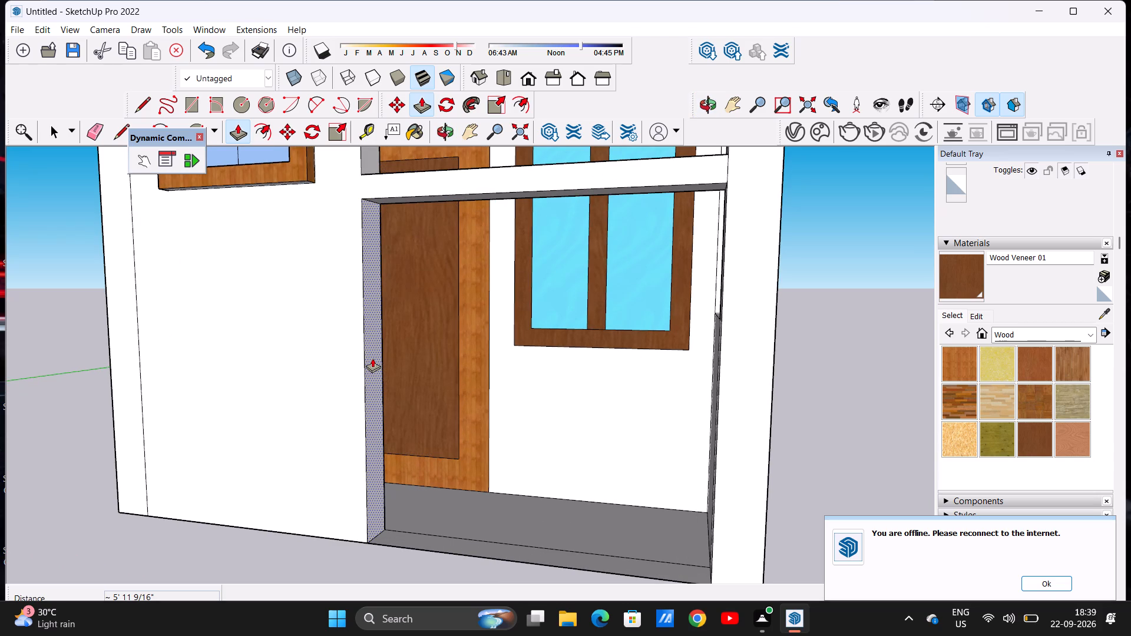
pyautogui.click(372, 359)
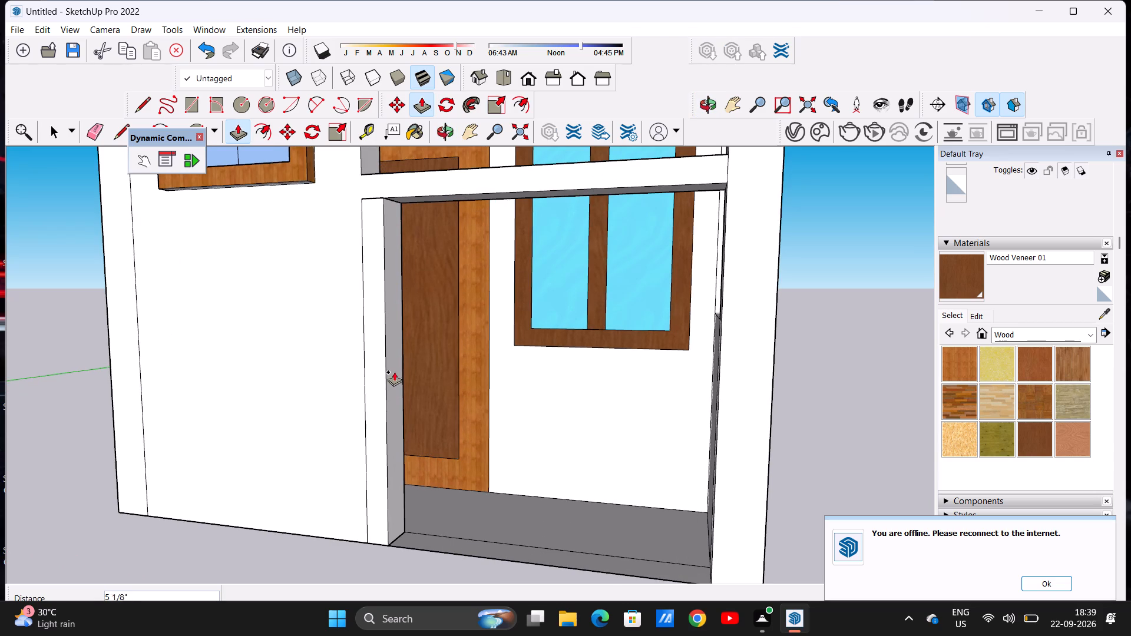
pyautogui.click(398, 375)
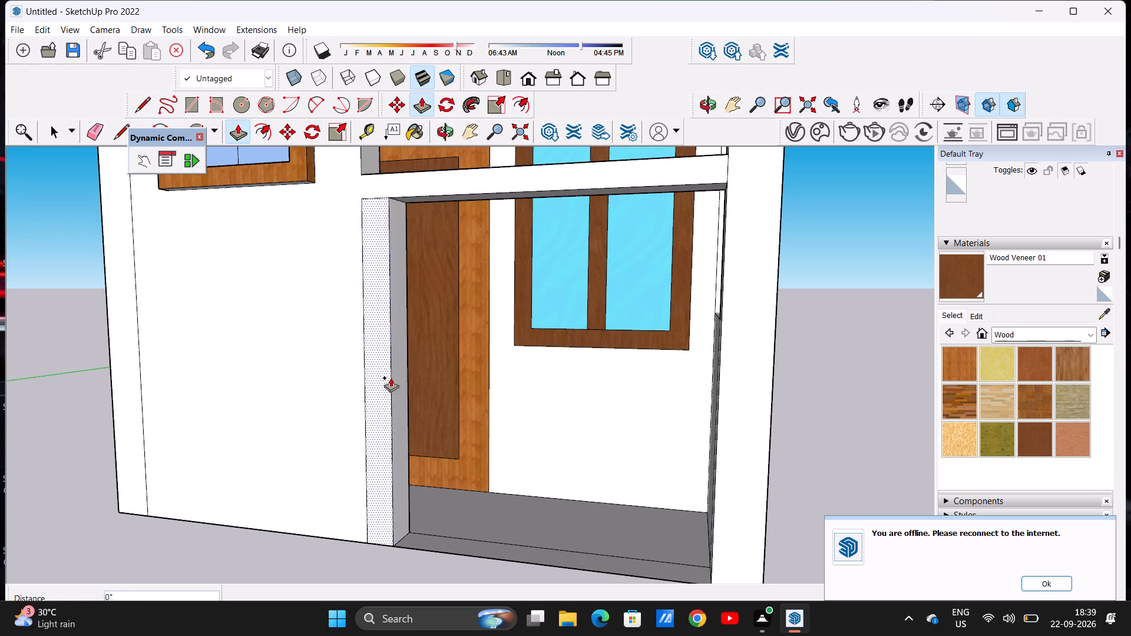
# Examine the framed porch opening and the blank ground-floor wall beside it from several angles.
pyautogui.click(391, 377)
pyautogui.press('space')
pyautogui.scroll(-10, 388, 379)
pyautogui.moveTo(379, 377); pyautogui.dragTo(475, 395, button='middle')
pyautogui.scroll(-3, 473, 390)
pyautogui.scroll(1, 491, 333)
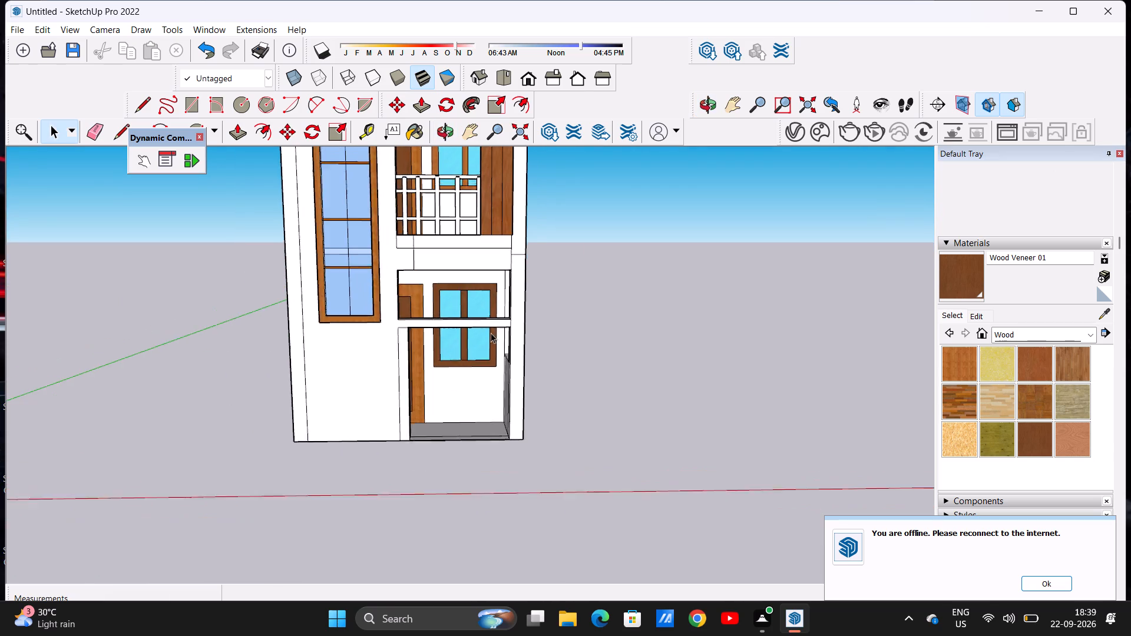
pyautogui.scroll(2, 491, 333)
pyautogui.scroll(5, 389, 340)
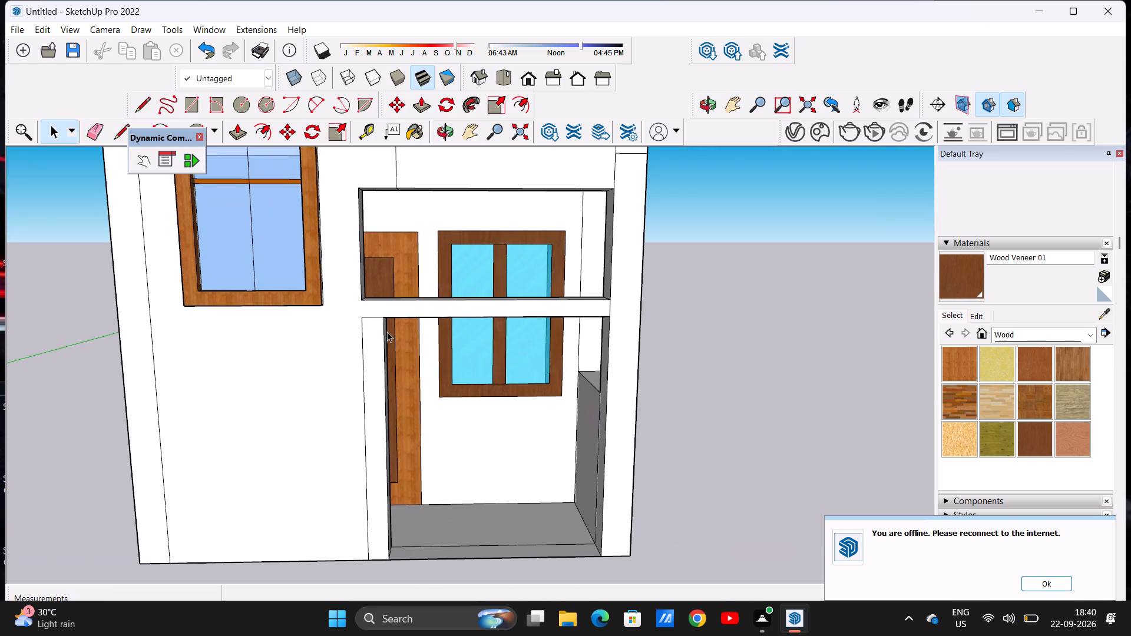
pyautogui.scroll(-8, 387, 332)
pyautogui.moveTo(362, 336); pyautogui.dragTo(373, 377, button='middle')
pyautogui.scroll(-3, 372, 371)
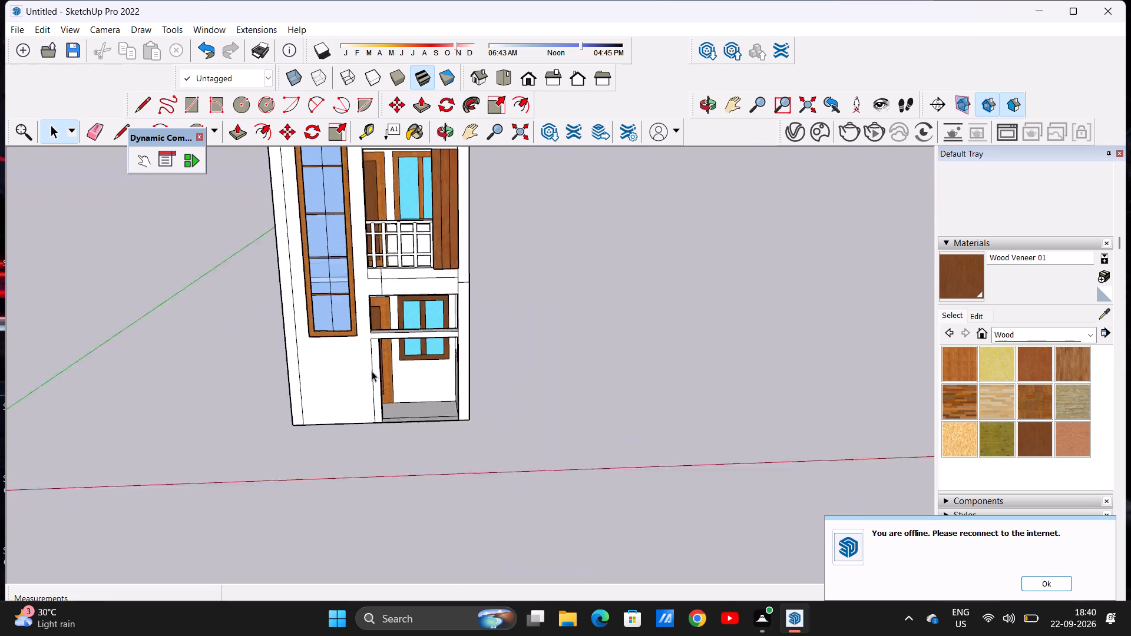
pyautogui.scroll(-2, 372, 371)
pyautogui.moveTo(358, 353); pyautogui.dragTo(412, 358, button='middle')
pyautogui.scroll(9, 352, 376)
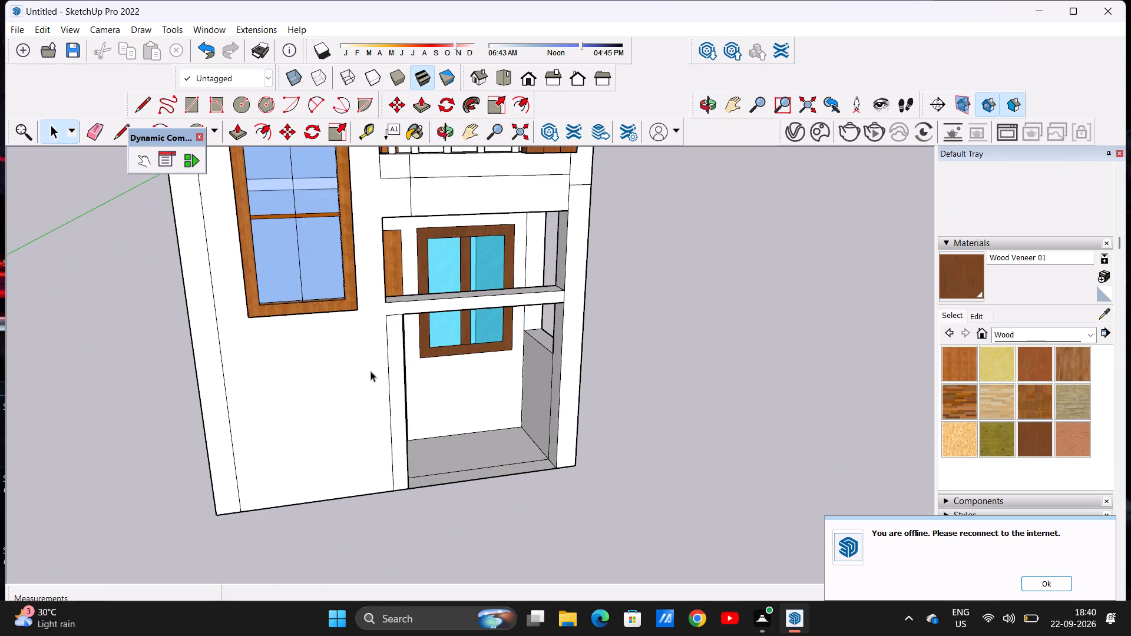
pyautogui.scroll(3, 336, 403)
pyautogui.scroll(-3, 336, 402)
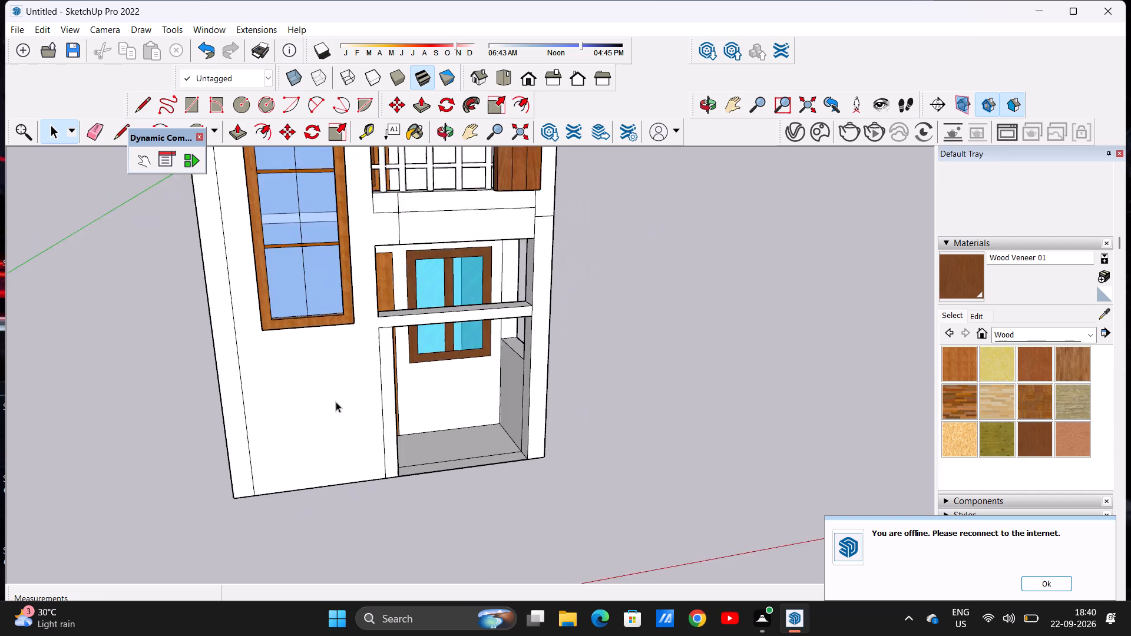
pyautogui.scroll(-4, 336, 402)
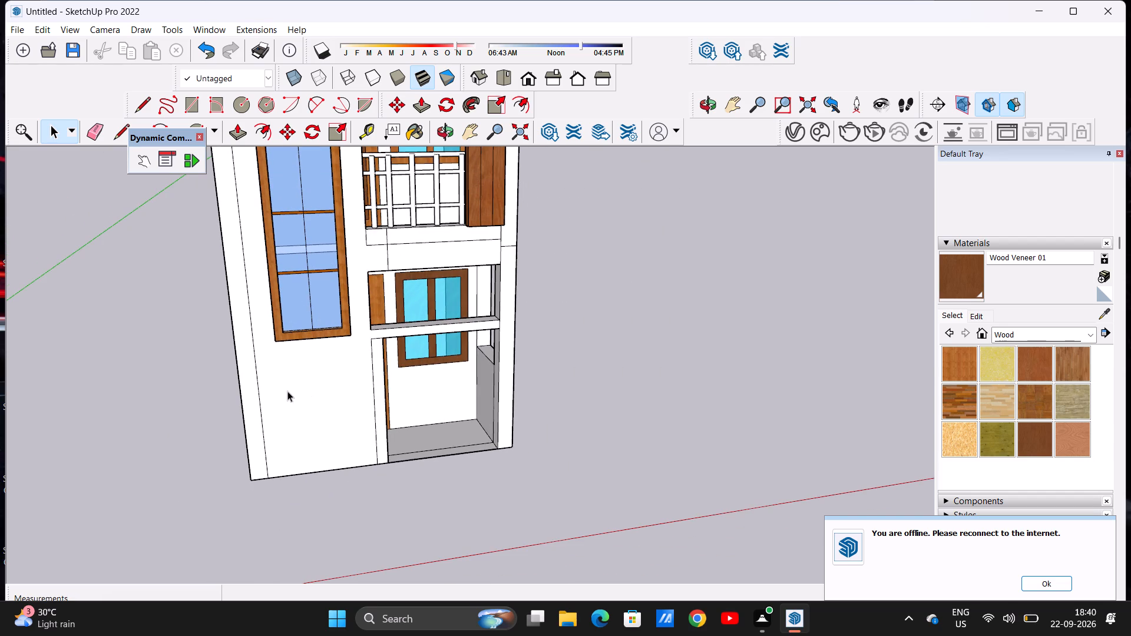
pyautogui.moveTo(319, 388); pyautogui.dragTo(231, 449, button='middle')
pyautogui.scroll(3, 335, 370)
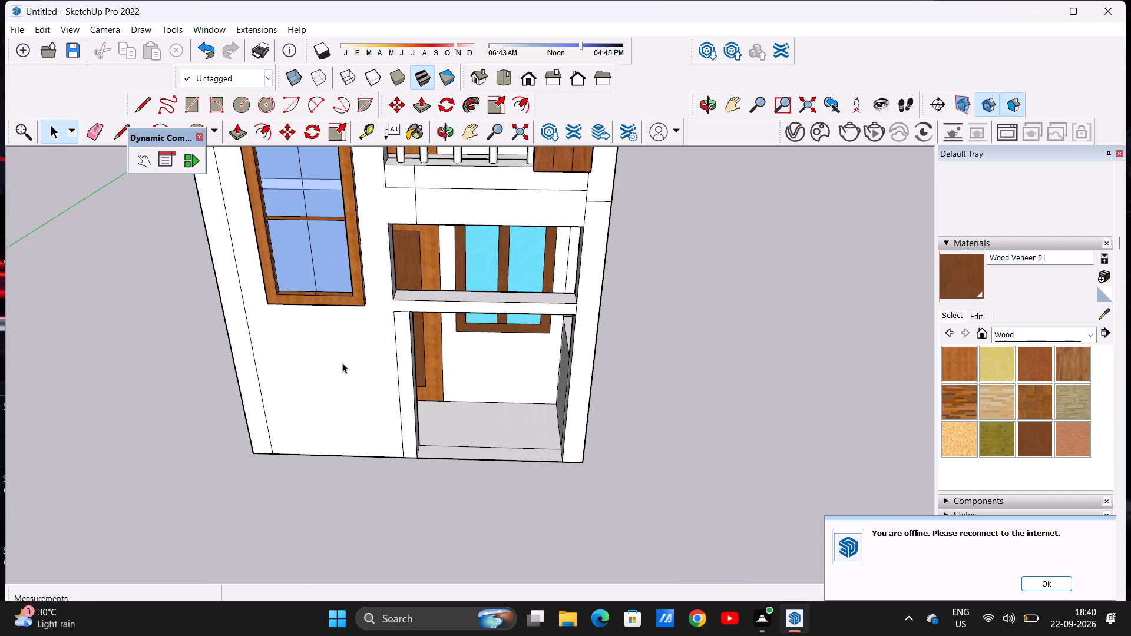
pyautogui.scroll(-2, 342, 363)
pyautogui.scroll(2, 342, 363)
pyautogui.scroll(-6, 342, 363)
pyautogui.scroll(6, 373, 330)
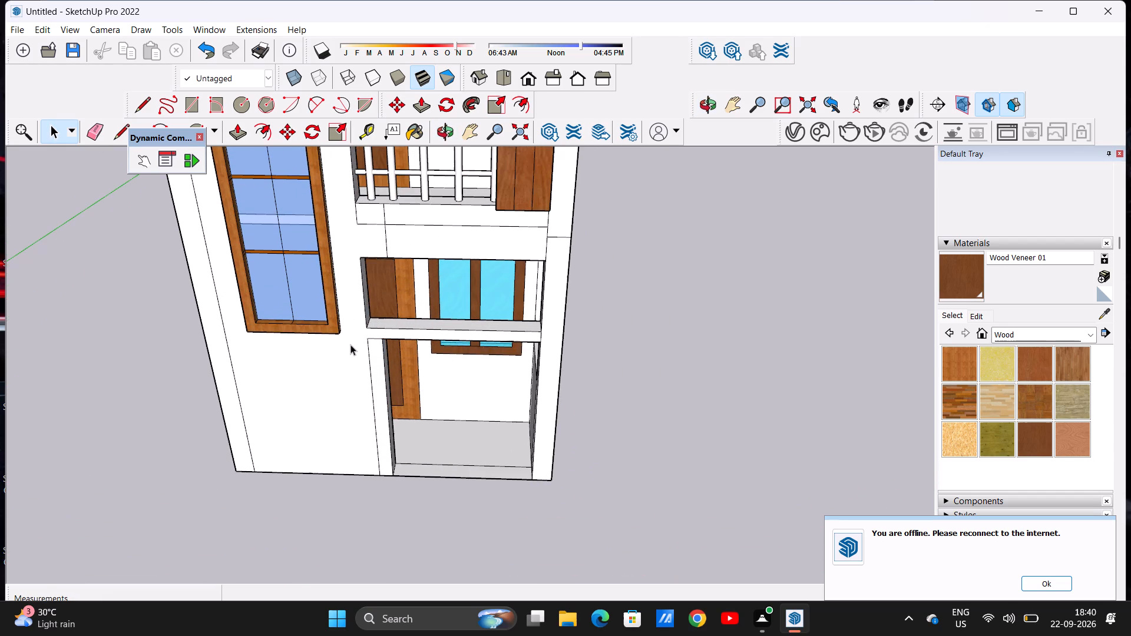
pyautogui.scroll(-3, 317, 336)
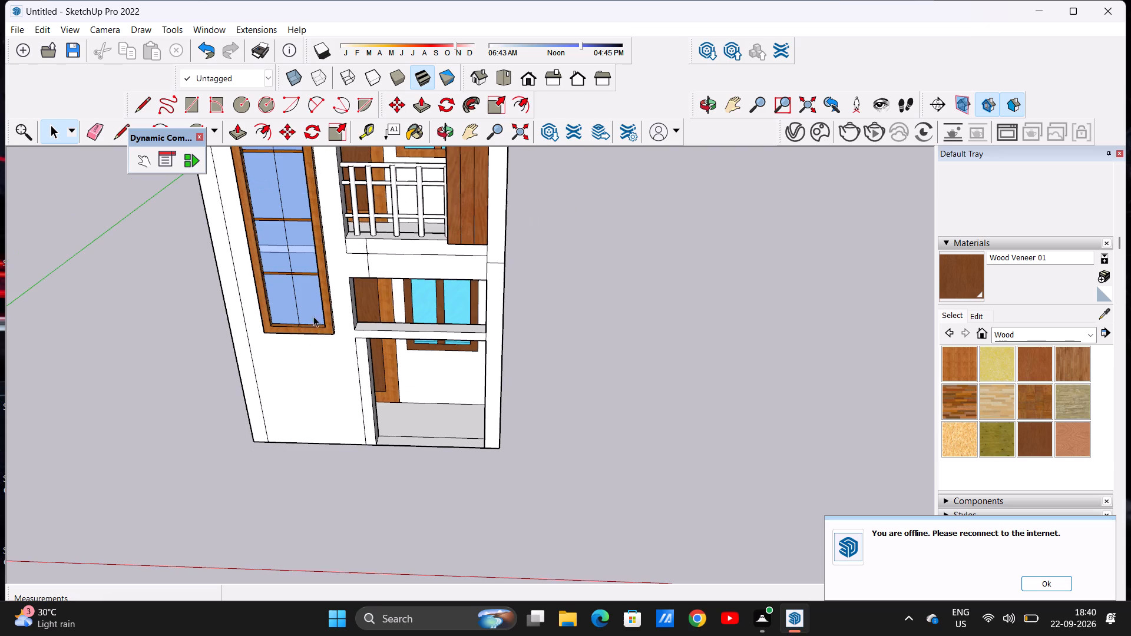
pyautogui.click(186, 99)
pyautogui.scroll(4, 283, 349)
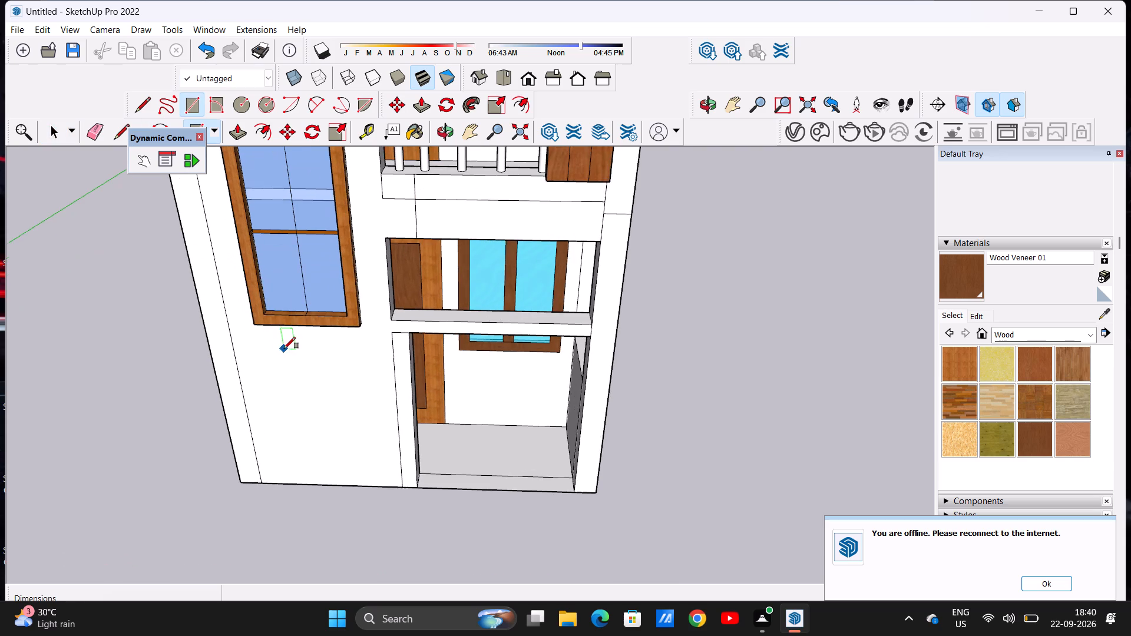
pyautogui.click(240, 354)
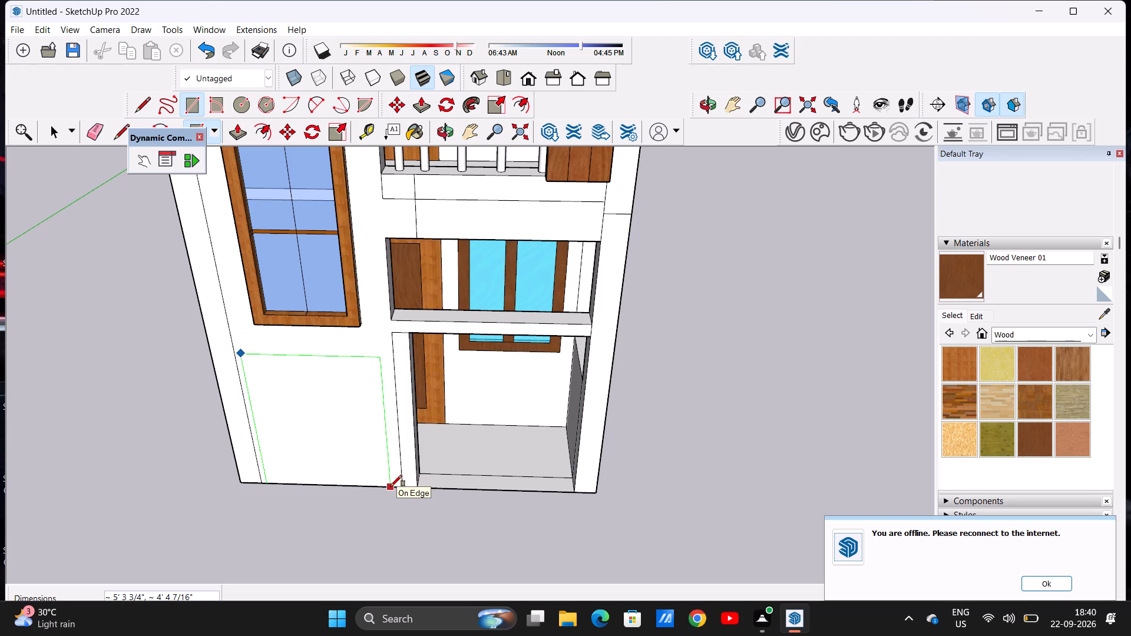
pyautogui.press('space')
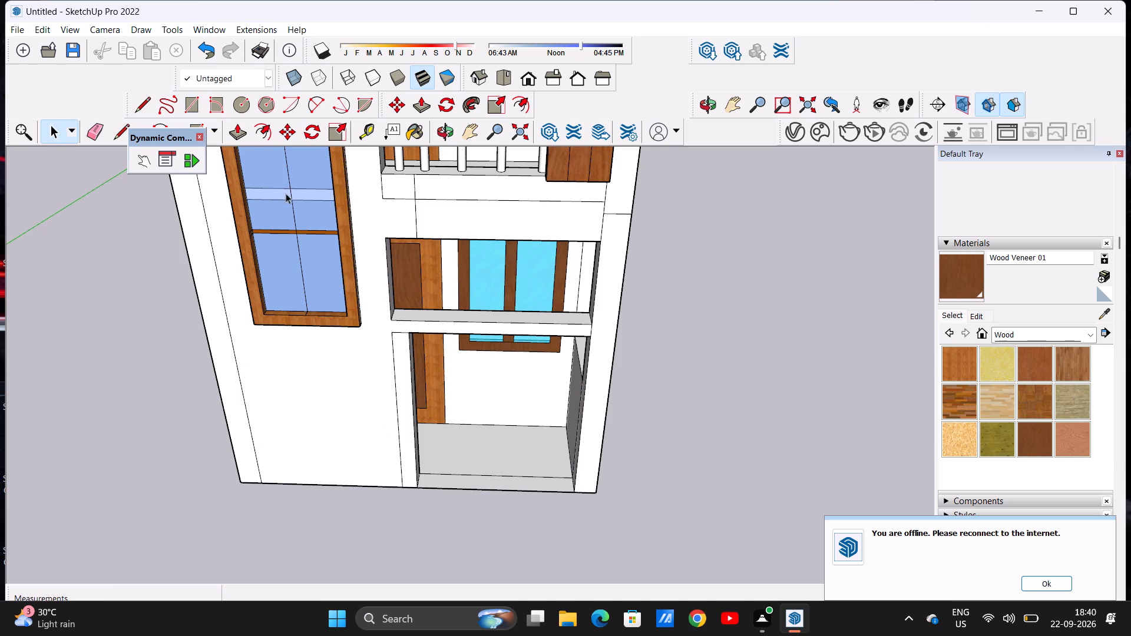
# Draw a rectangle about 3' 10 9/16" wide and 5' 3/4" tall on the ground-floor wall below the tall window, reaching the base edge.
pyautogui.click(198, 110)
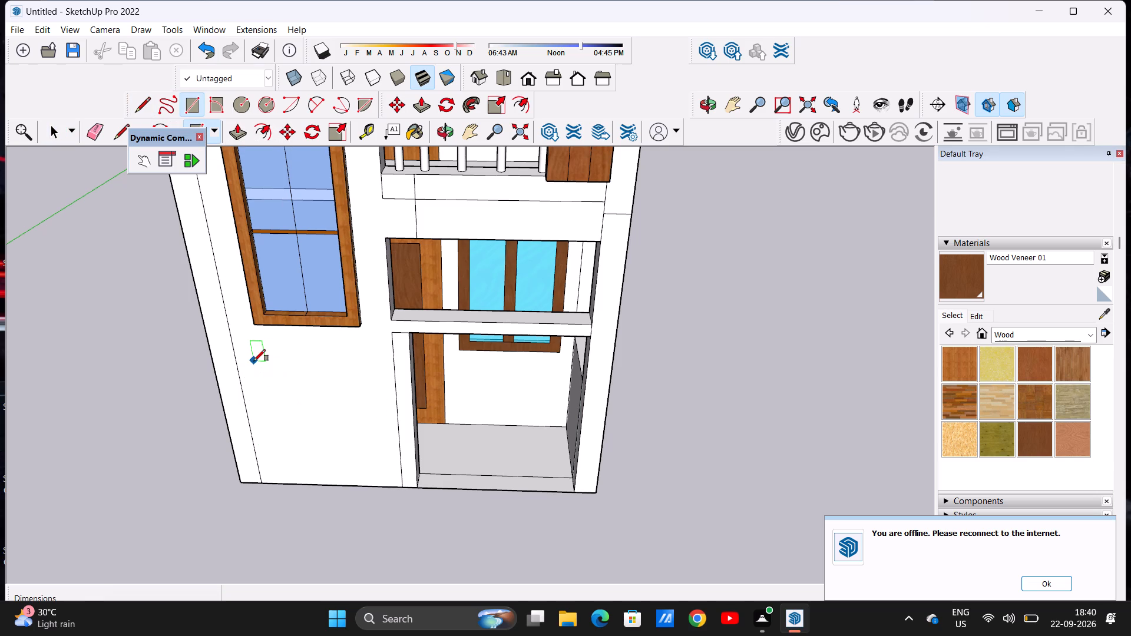
pyautogui.click(254, 361)
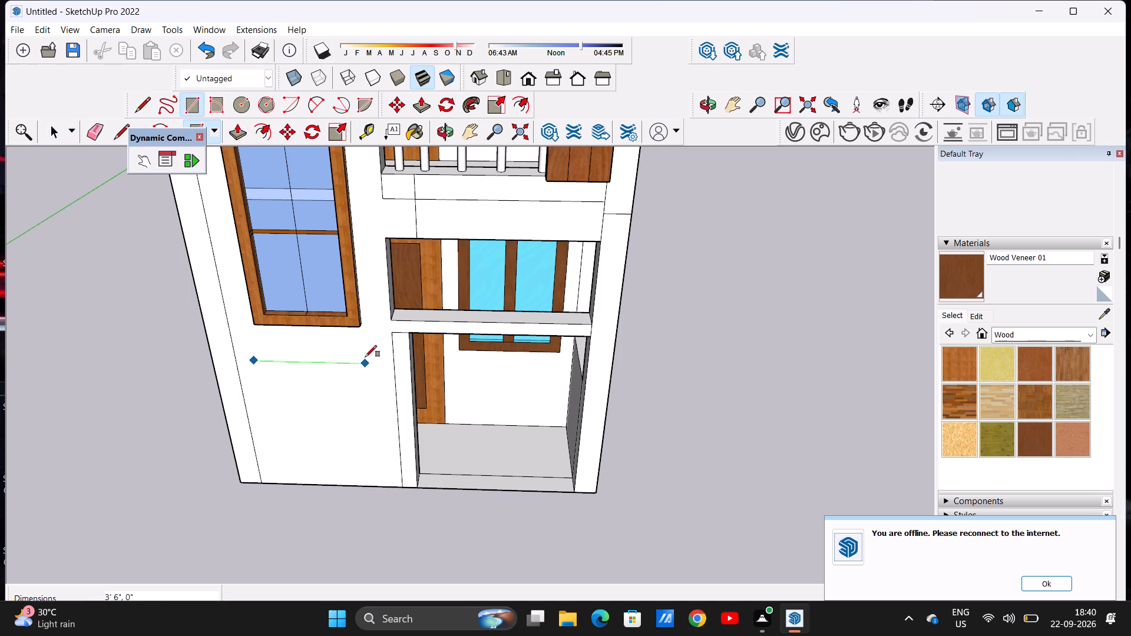
pyautogui.click(370, 357)
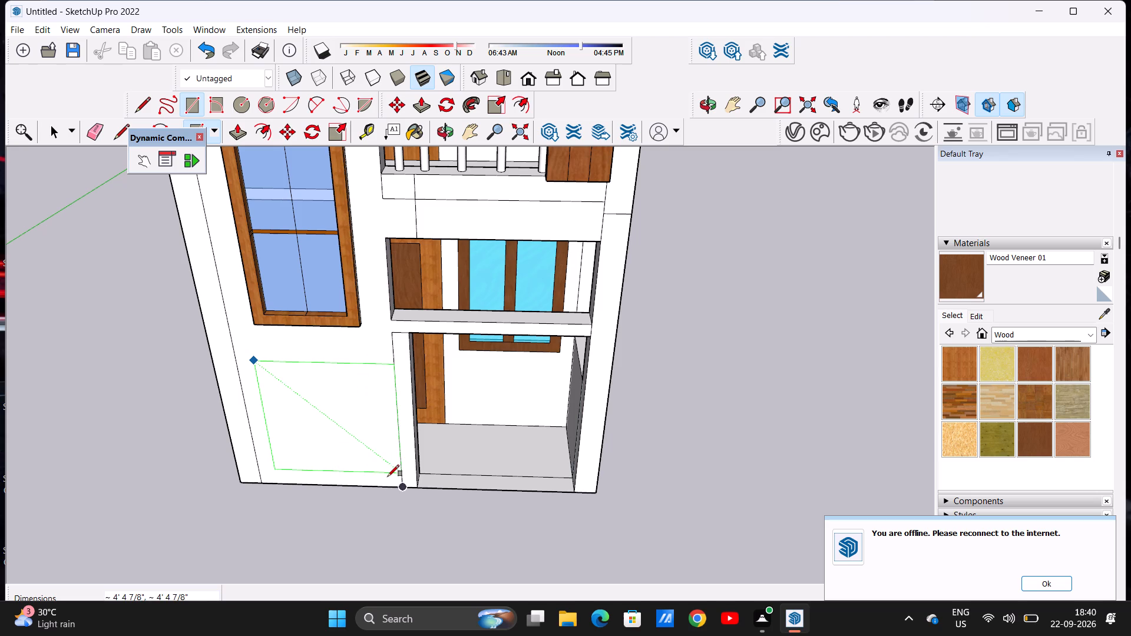
pyautogui.click(388, 486)
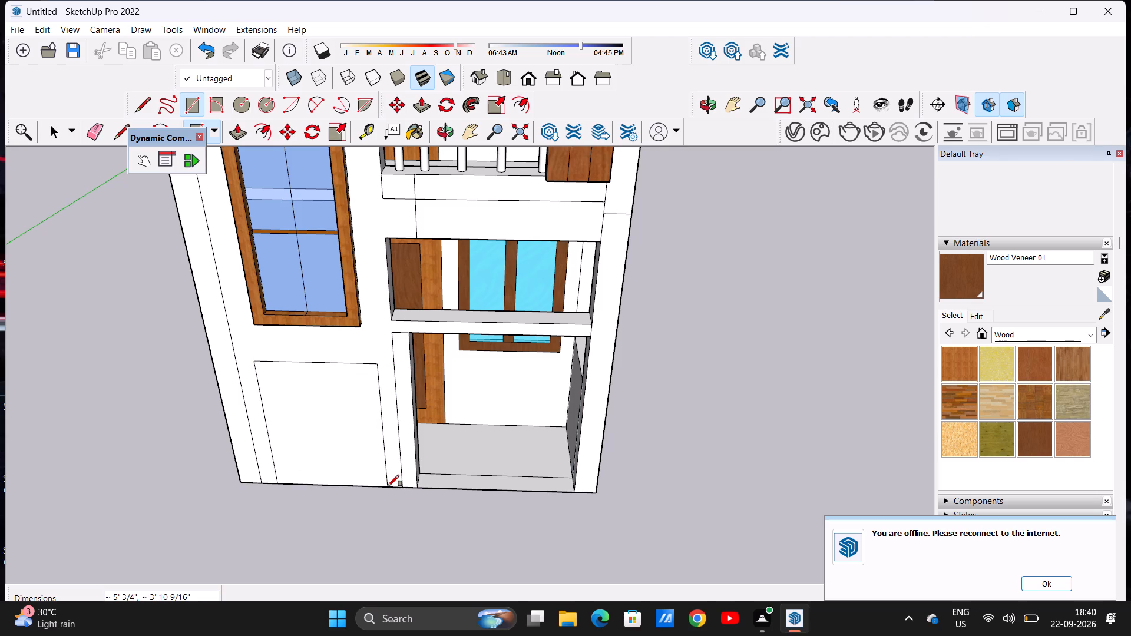
pyautogui.press('space')
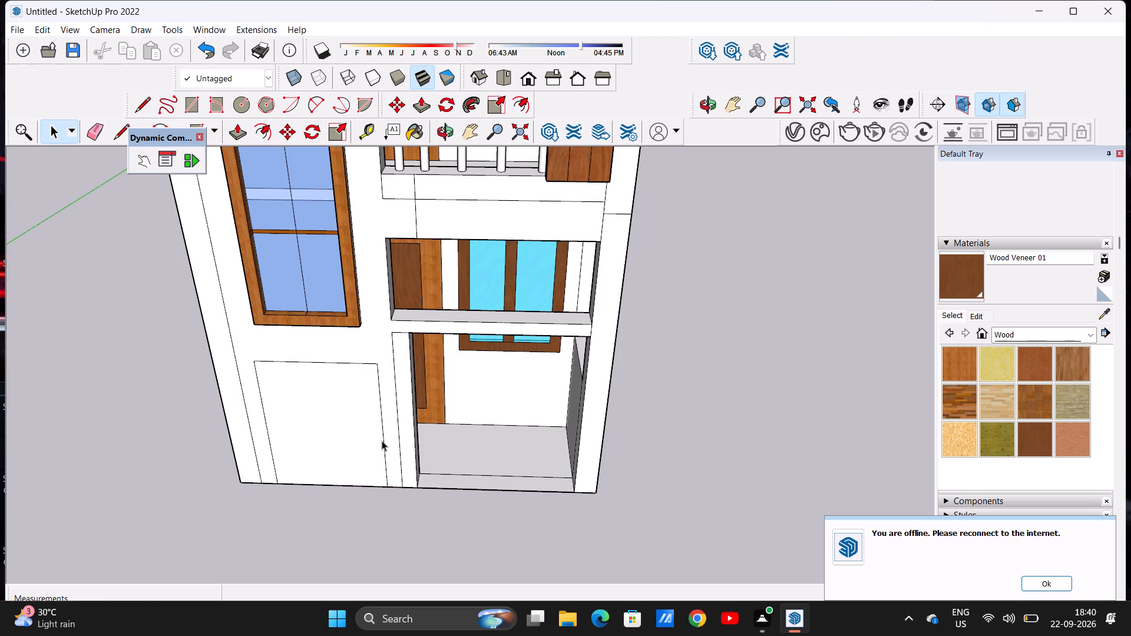
# Draw a horizontal line about 4' 11 11/16" long above the new rectangle, from the outer vertical wall line to the porch post line.
pyautogui.scroll(3, 322, 327)
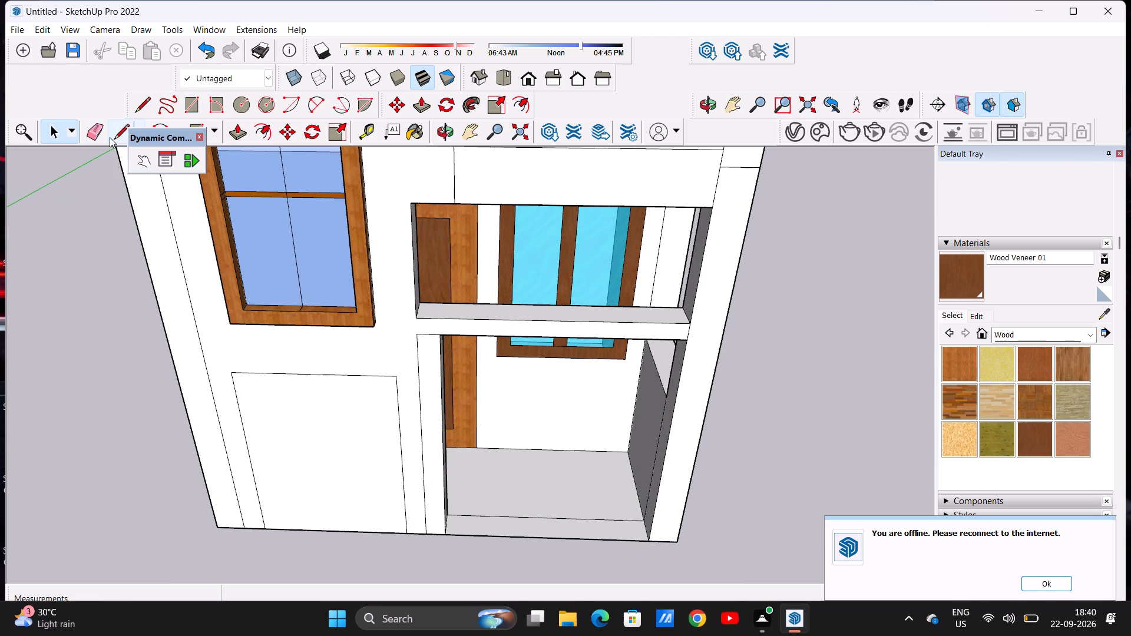
pyautogui.click(118, 129)
pyautogui.scroll(3, 242, 364)
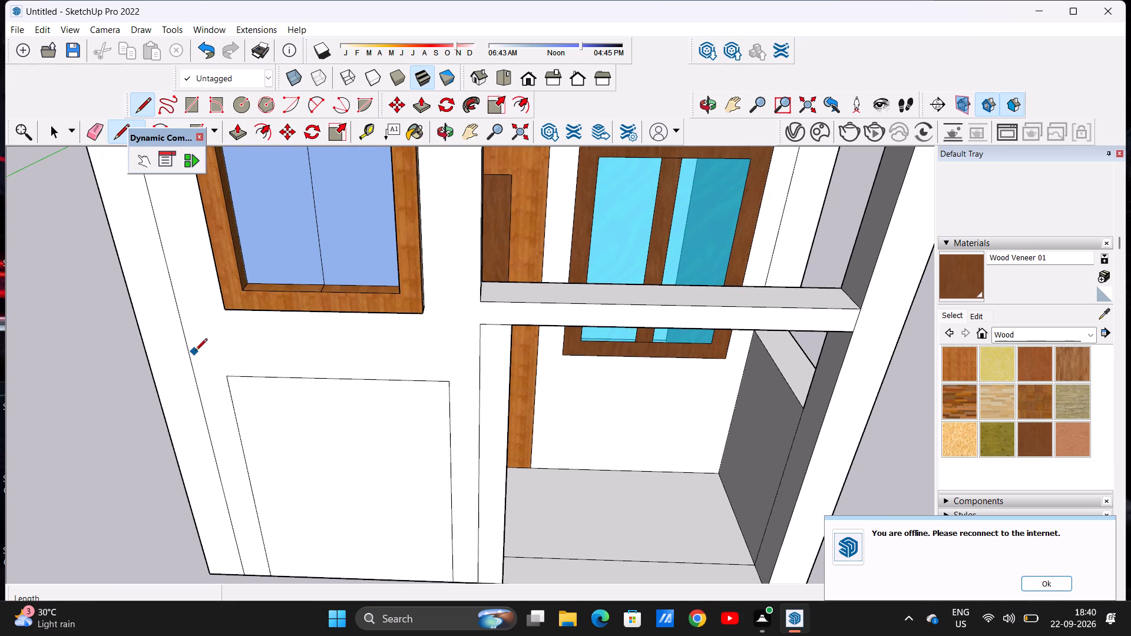
pyautogui.click(186, 351)
pyautogui.moveTo(436, 367); pyautogui.dragTo(520, 358, button='middle')
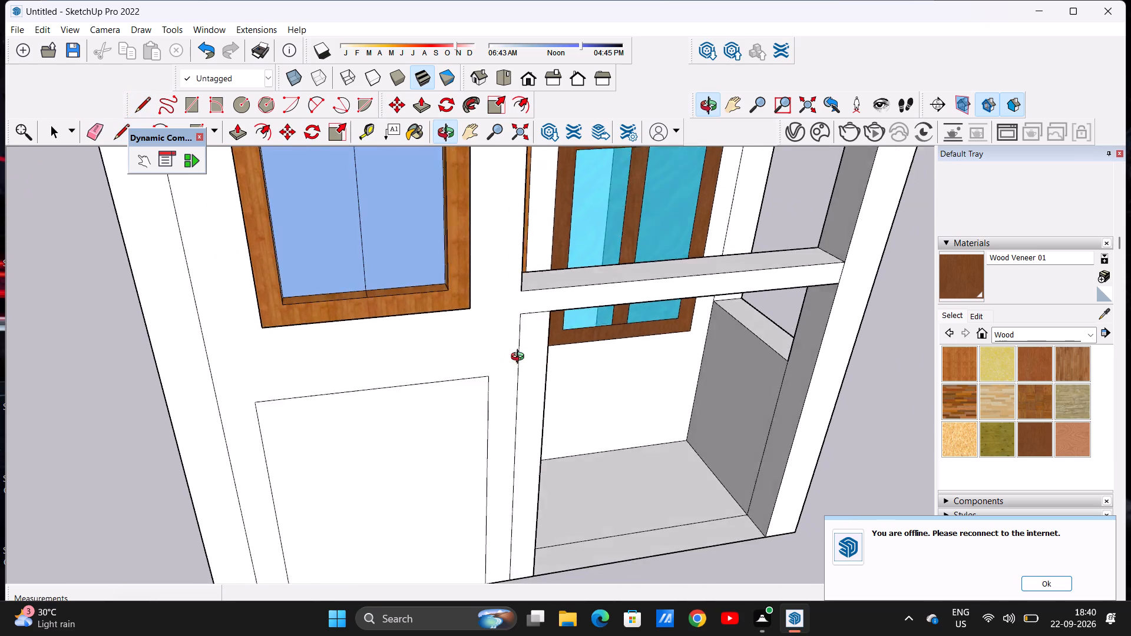
pyautogui.moveTo(520, 358); pyautogui.dragTo(550, 352, button='middle')
pyautogui.click(540, 342)
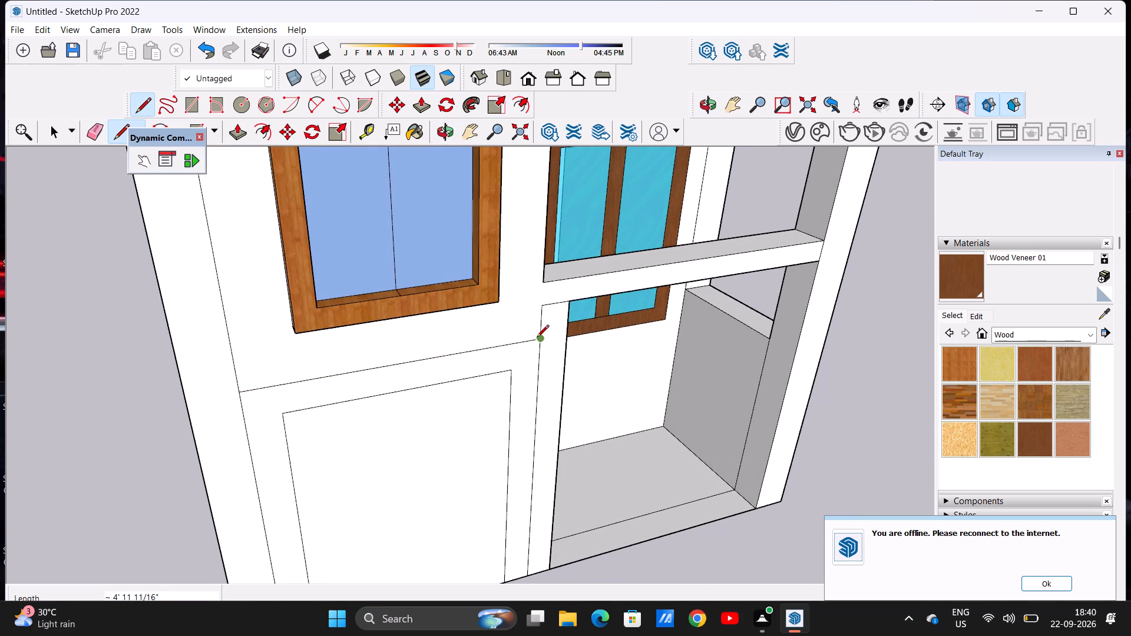
pyautogui.press('space')
# Pull the band around the rectangle outward about 3 7/8" to form a projecting door surround.
pyautogui.moveTo(504, 333); pyautogui.dragTo(192, 245, button='middle')
pyautogui.scroll(-4, 290, 267)
pyautogui.moveTo(306, 274); pyautogui.dragTo(263, 334, button='middle')
pyautogui.scroll(3, 310, 286)
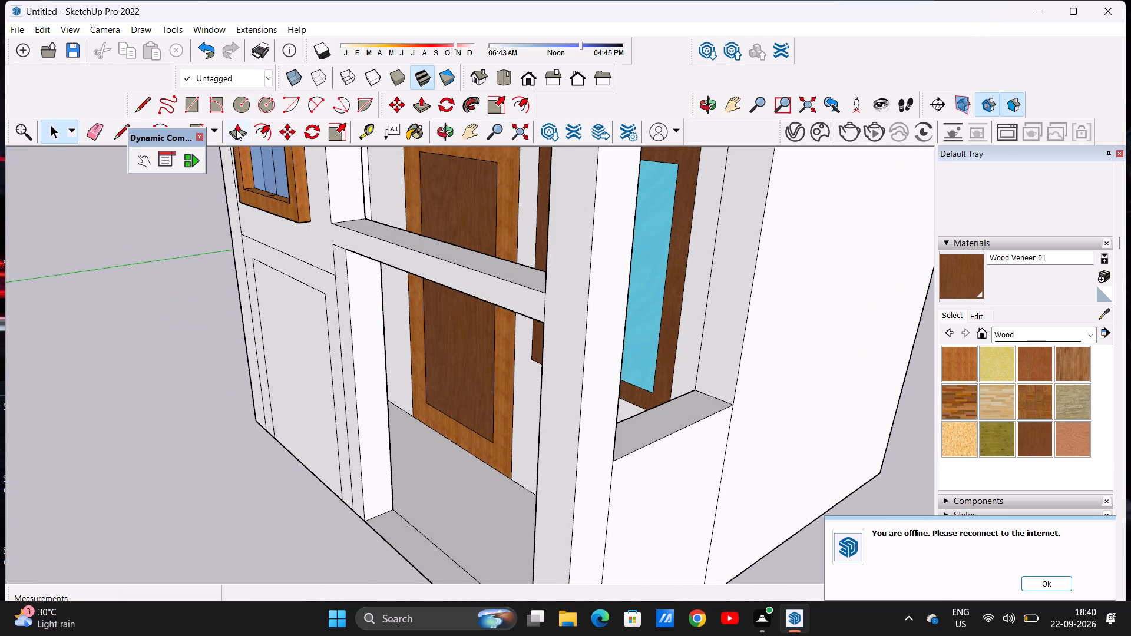
pyautogui.click(236, 131)
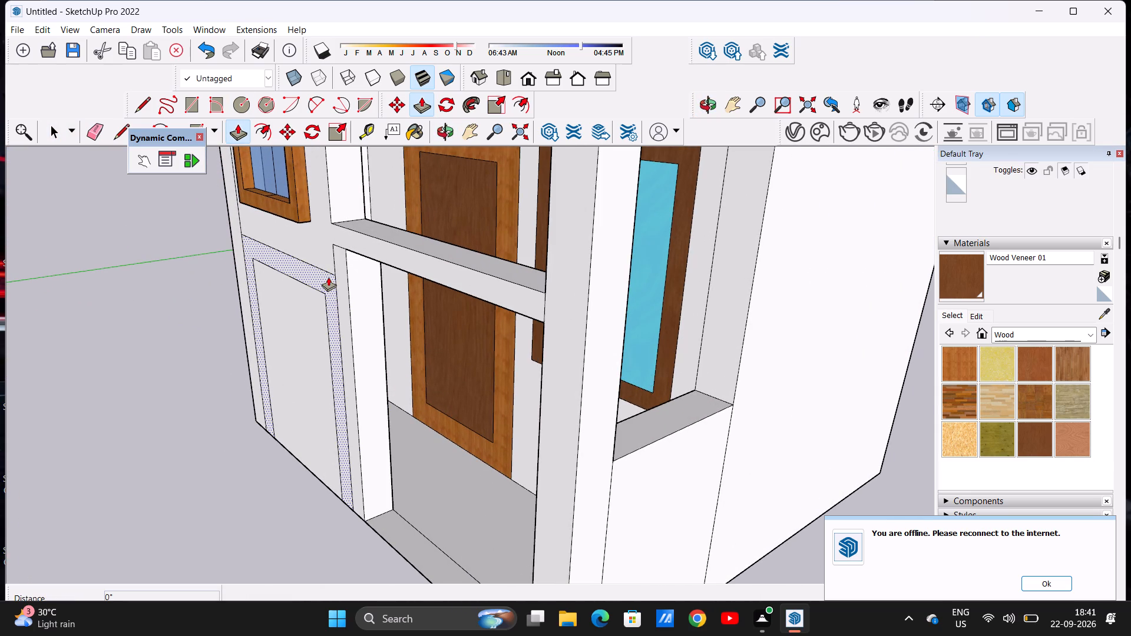
pyautogui.click(328, 277)
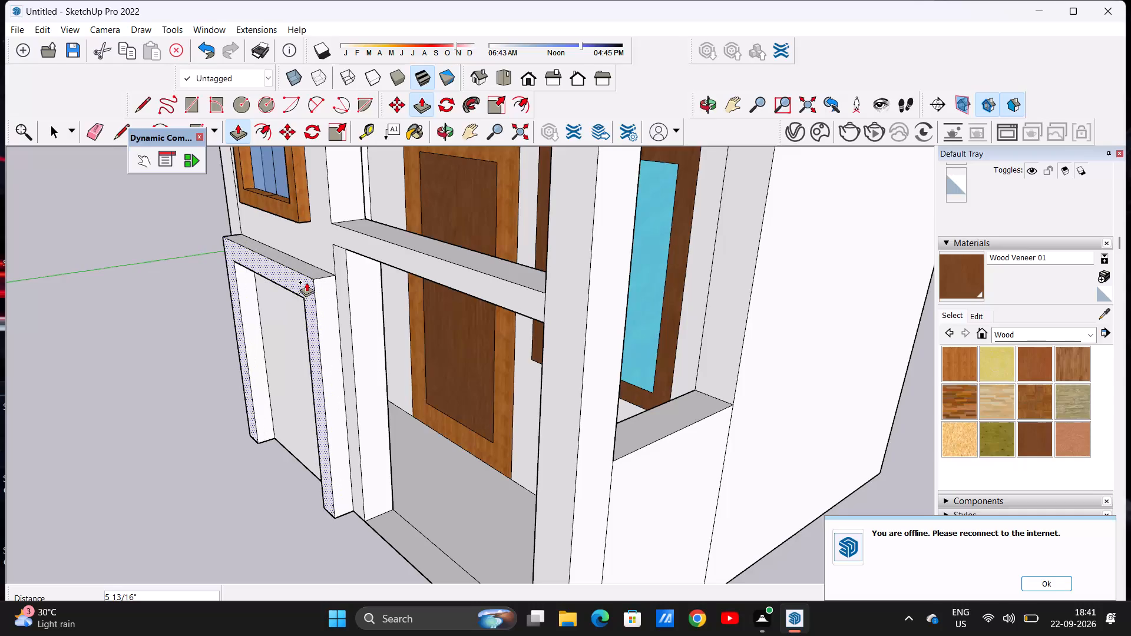
pyautogui.click(313, 276)
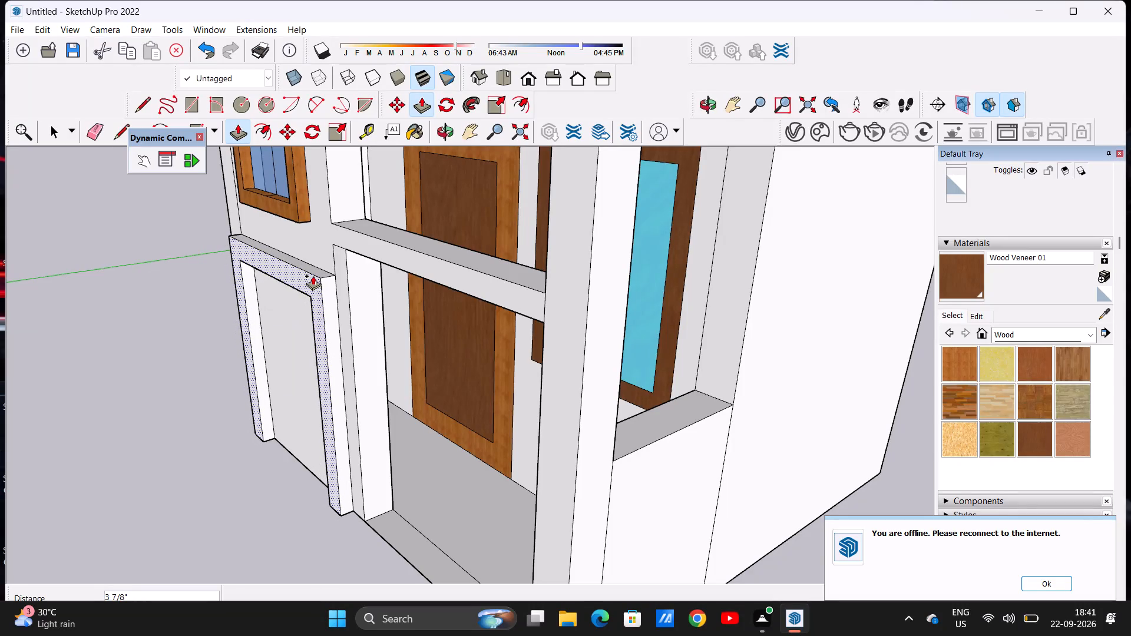
pyautogui.press('space')
# Draw a narrow upright rectangle about 9 3/8" wide and 4' 1 5/16" tall from the base edge of the panel inside the surround.
pyautogui.moveTo(230, 316); pyautogui.dragTo(420, 276, button='middle')
pyautogui.scroll(-5, 421, 264)
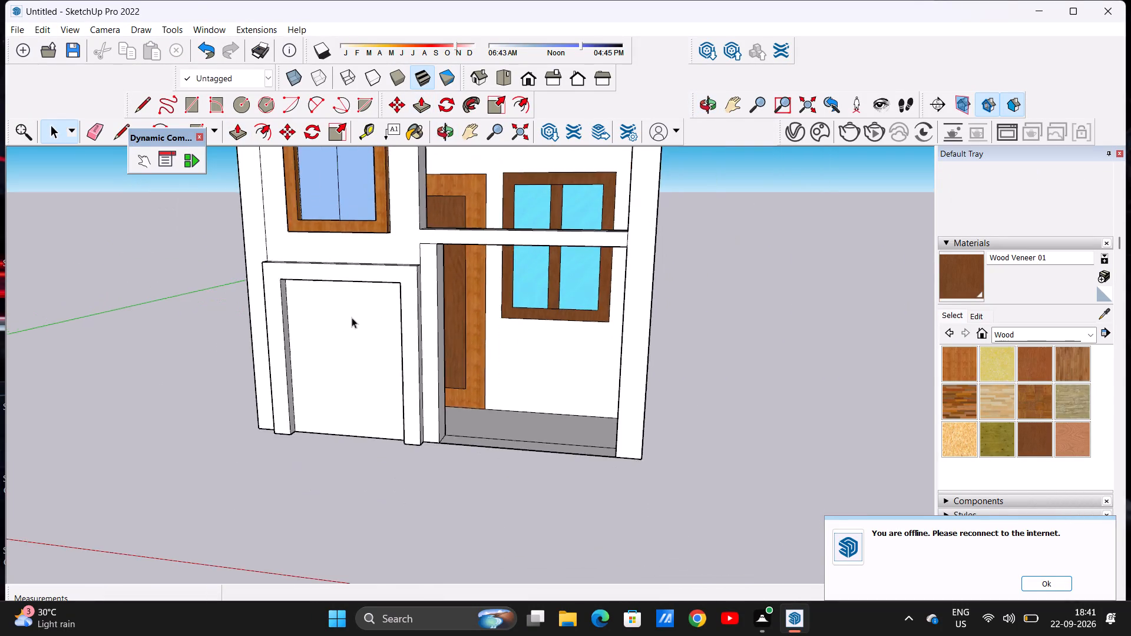
pyautogui.moveTo(323, 352); pyautogui.dragTo(382, 346, button='middle')
pyautogui.scroll(-14, 379, 347)
pyautogui.scroll(5, 319, 341)
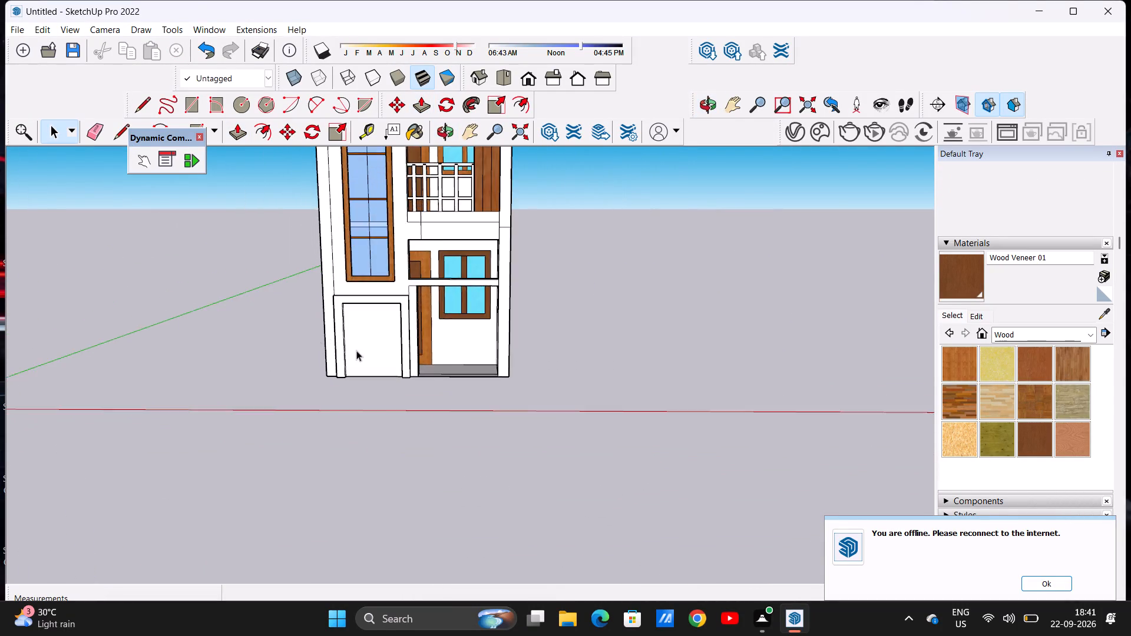
pyautogui.scroll(8, 356, 350)
pyautogui.scroll(-4, 368, 326)
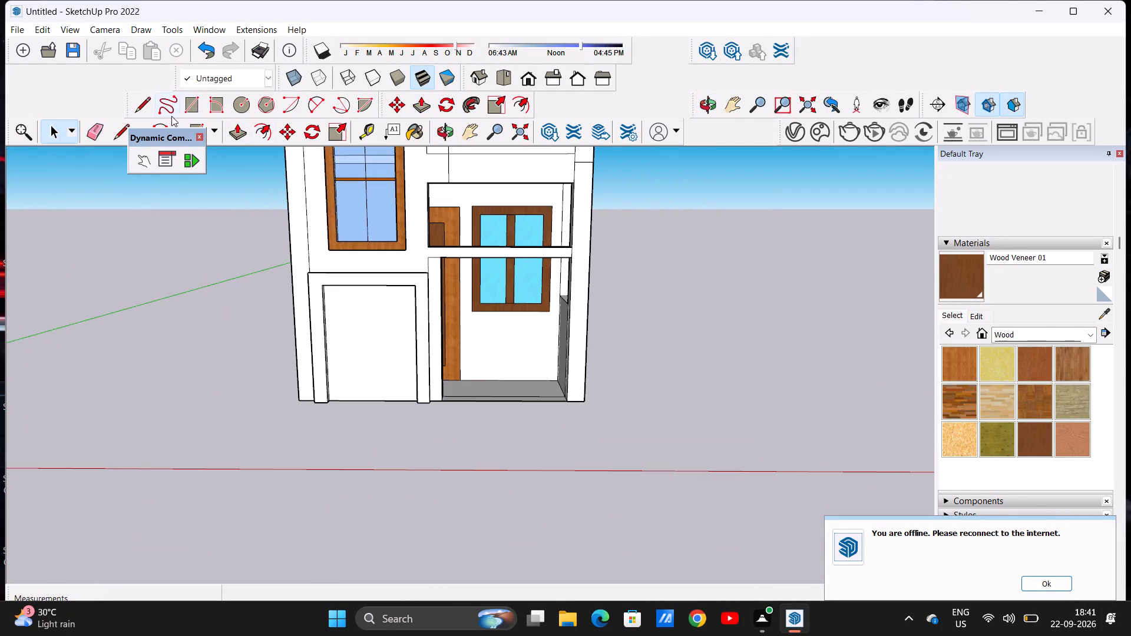
pyautogui.click(190, 104)
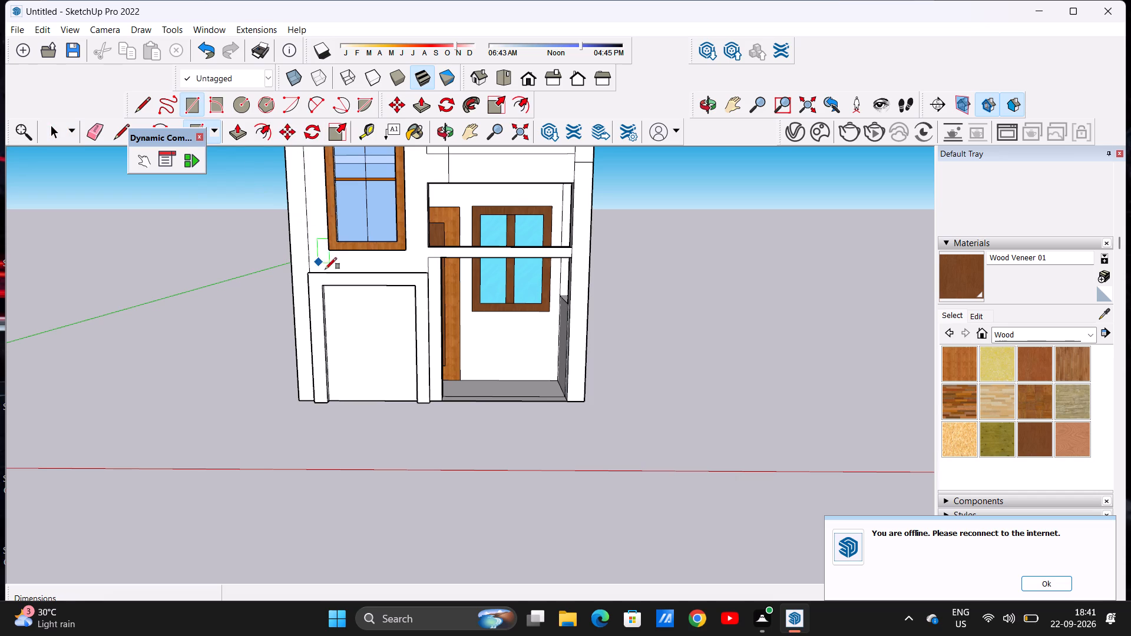
pyautogui.scroll(8, 343, 350)
pyautogui.scroll(-1, 358, 323)
pyautogui.moveTo(365, 325); pyautogui.dragTo(382, 395, button='middle')
pyautogui.scroll(-1, 382, 395)
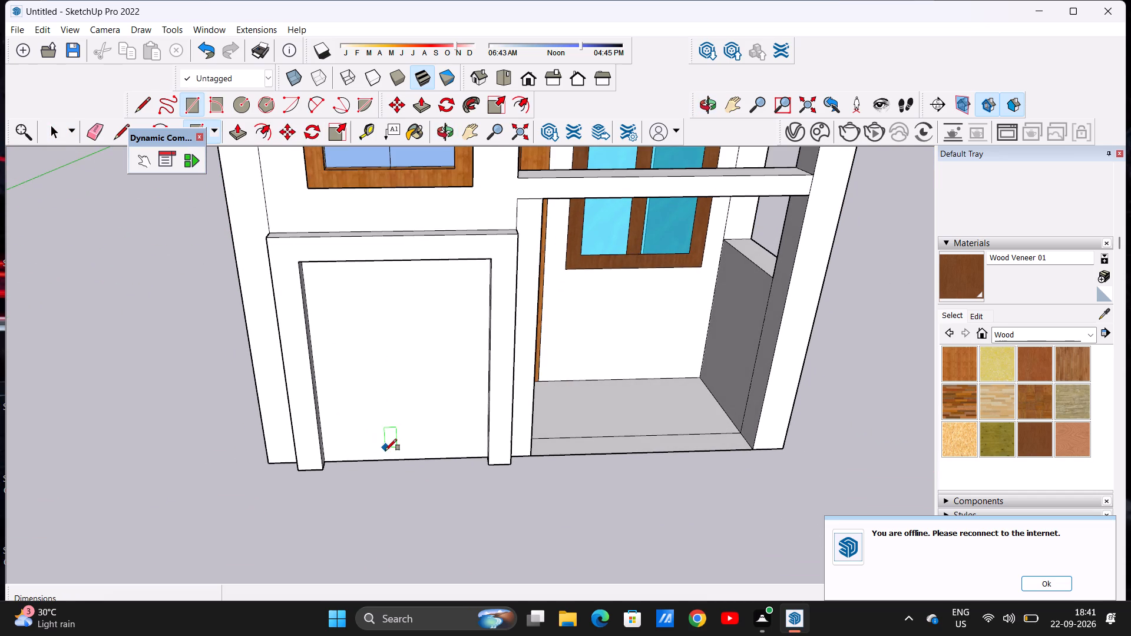
pyautogui.click(383, 458)
pyautogui.click(409, 299)
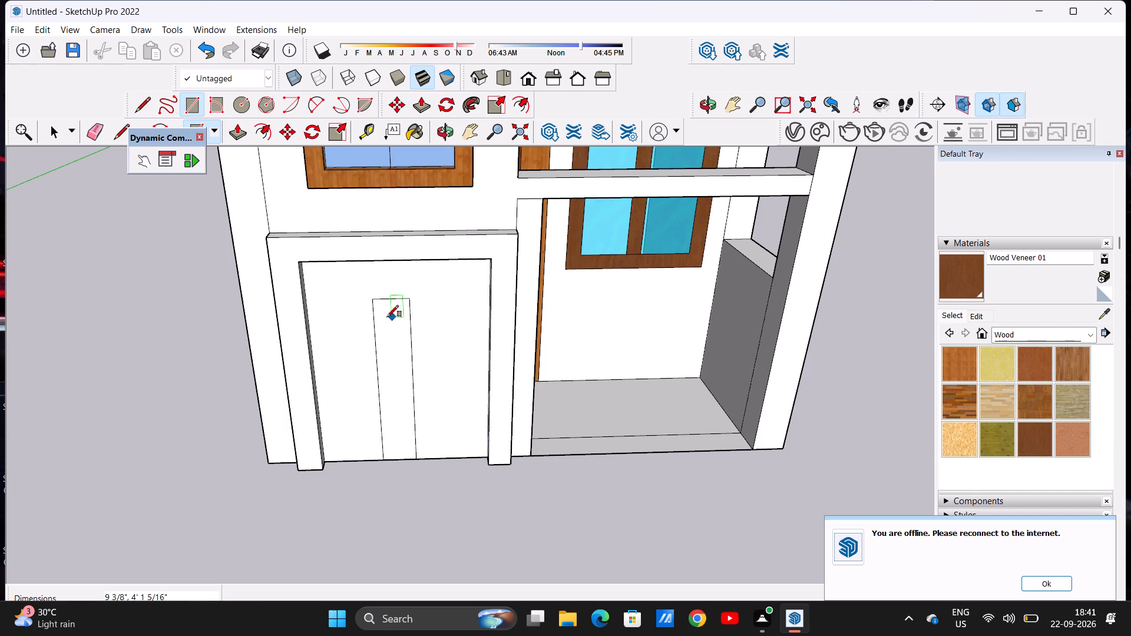
pyautogui.press('space')
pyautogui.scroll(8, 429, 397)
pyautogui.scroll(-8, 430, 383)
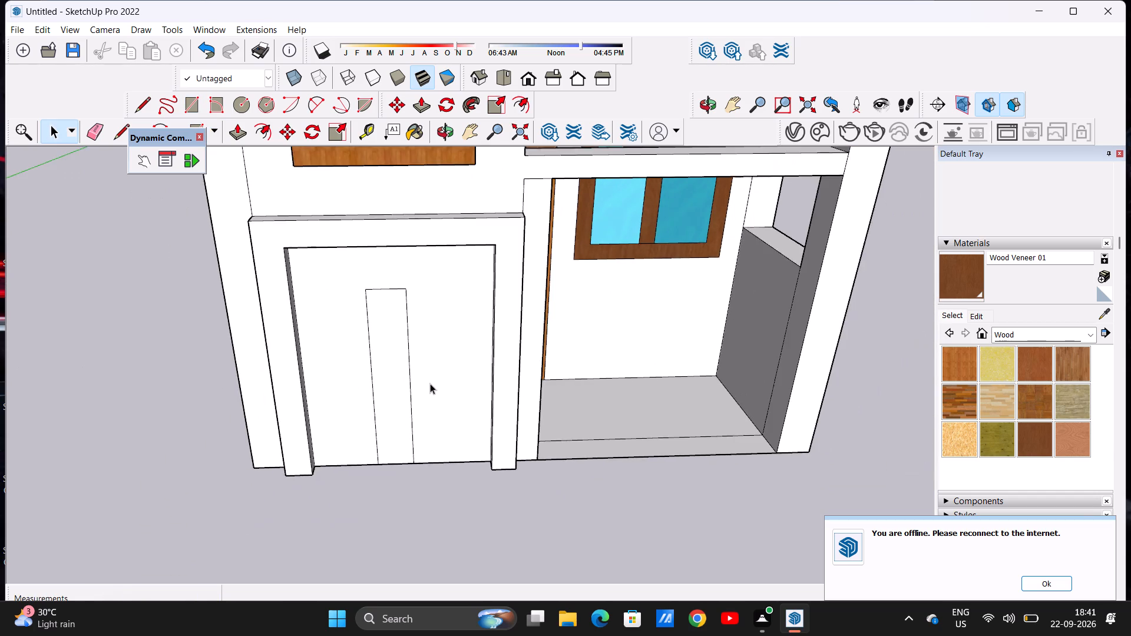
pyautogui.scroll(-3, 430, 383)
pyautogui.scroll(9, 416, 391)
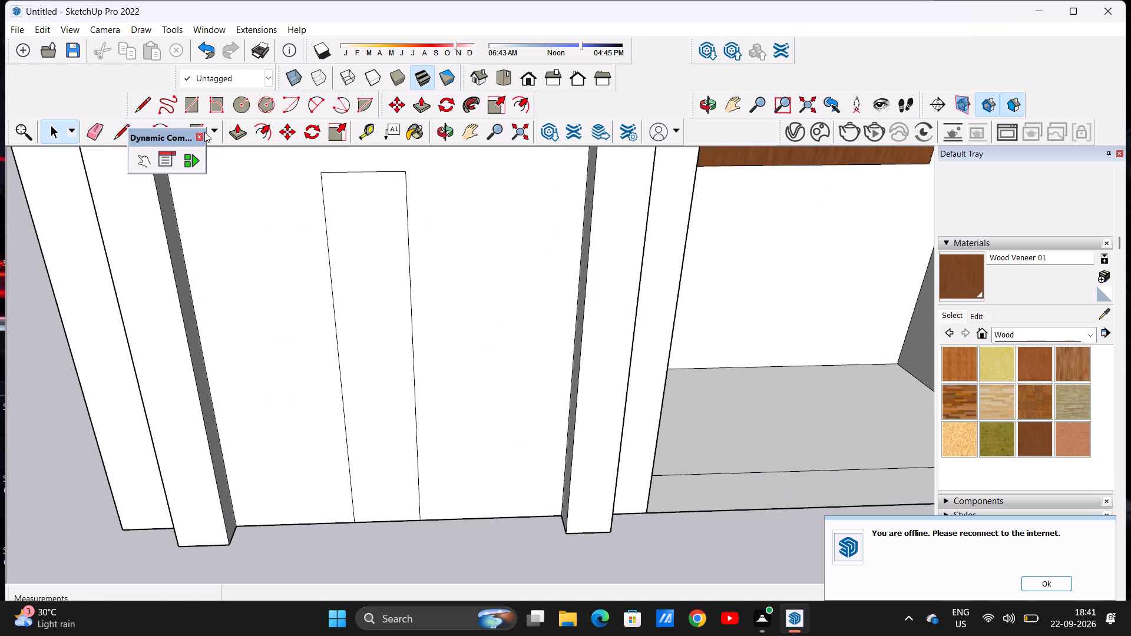
# Draw an upright rectangle about 8 15/16" wide and 3' 2 5/8" tall from the base edge, on the tall strip's side away from the porch.
pyautogui.click(198, 110)
pyautogui.scroll(-8, 340, 444)
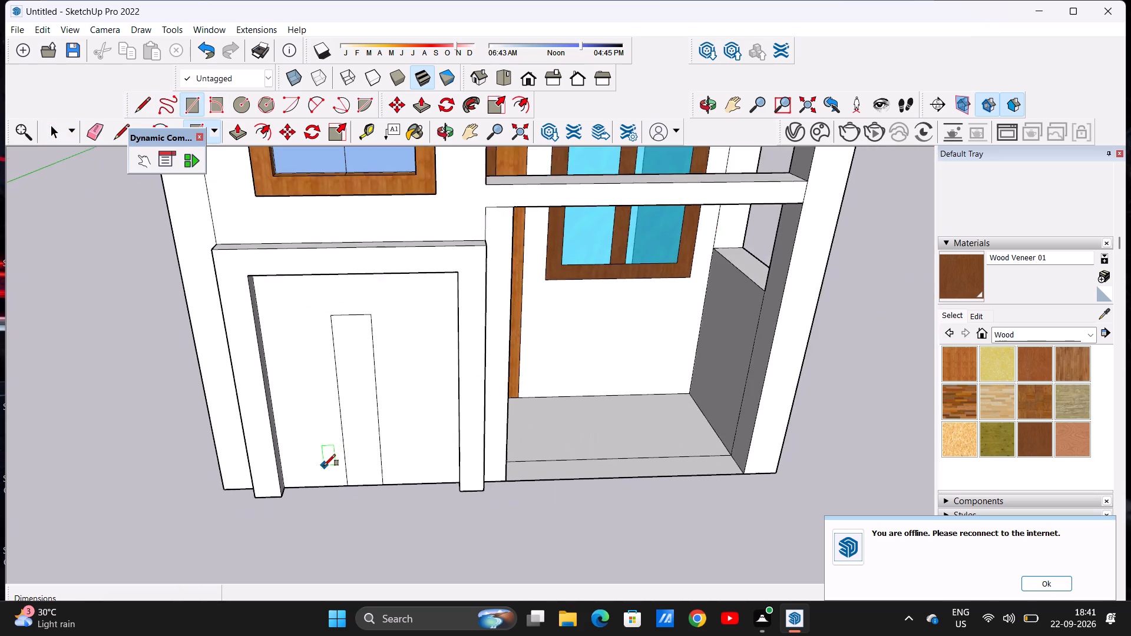
pyautogui.scroll(10, 321, 465)
pyautogui.click(279, 526)
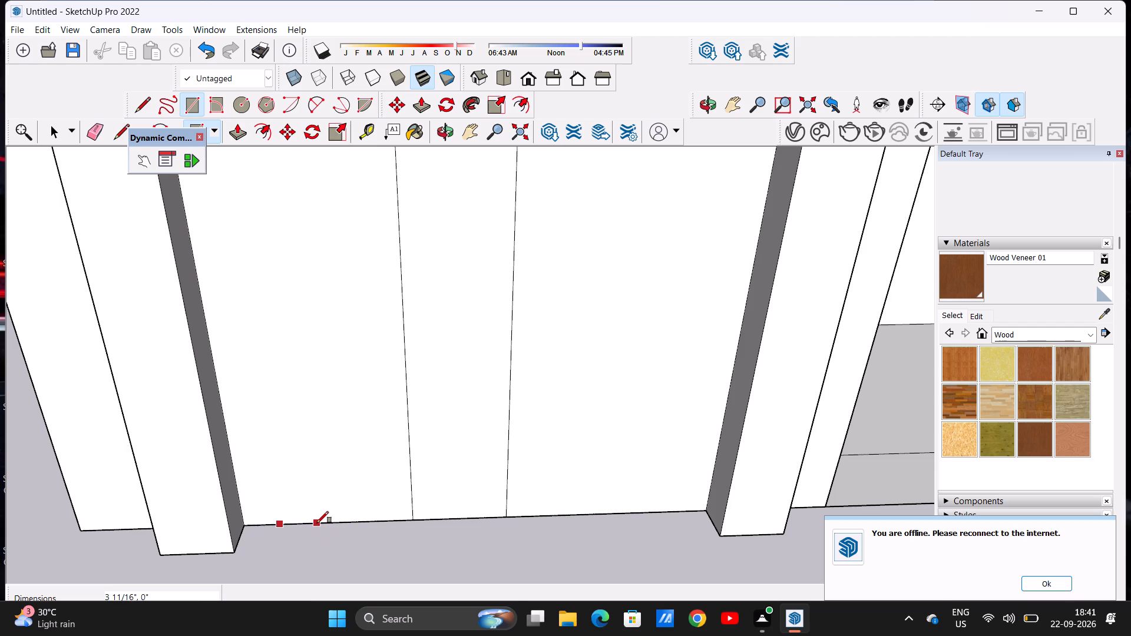
pyautogui.click(317, 524)
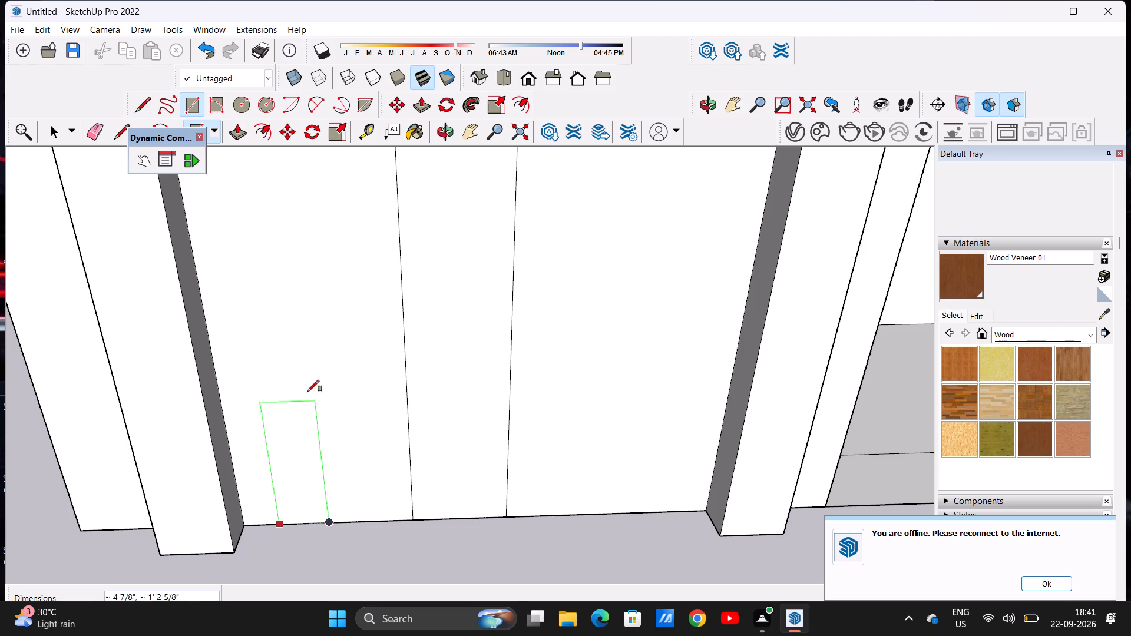
pyautogui.scroll(-11, 310, 324)
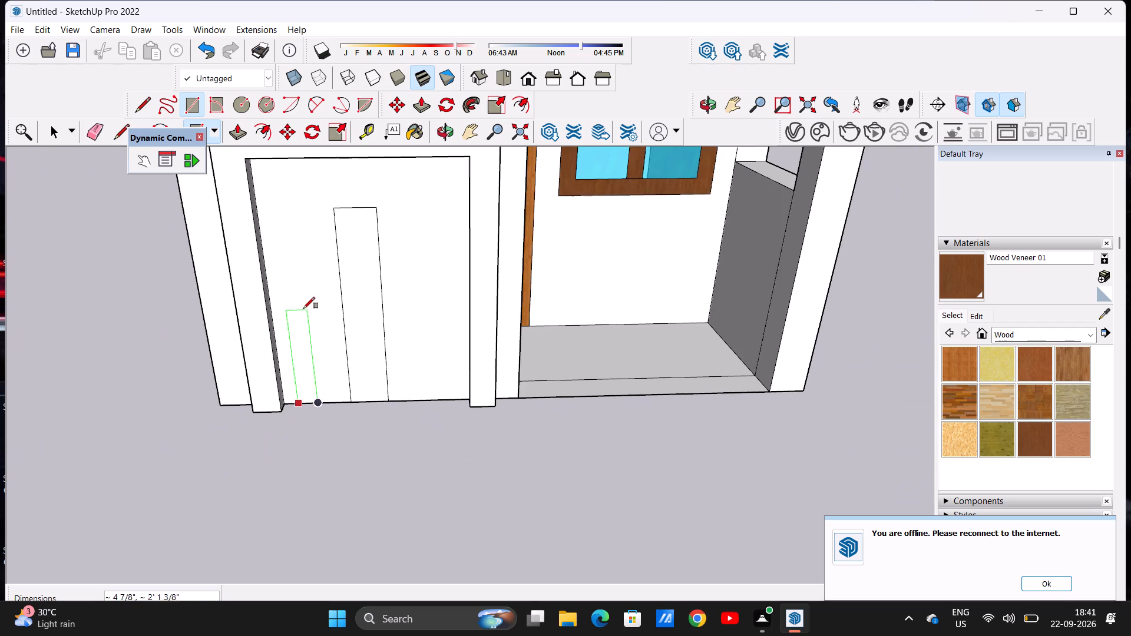
pyautogui.click(319, 255)
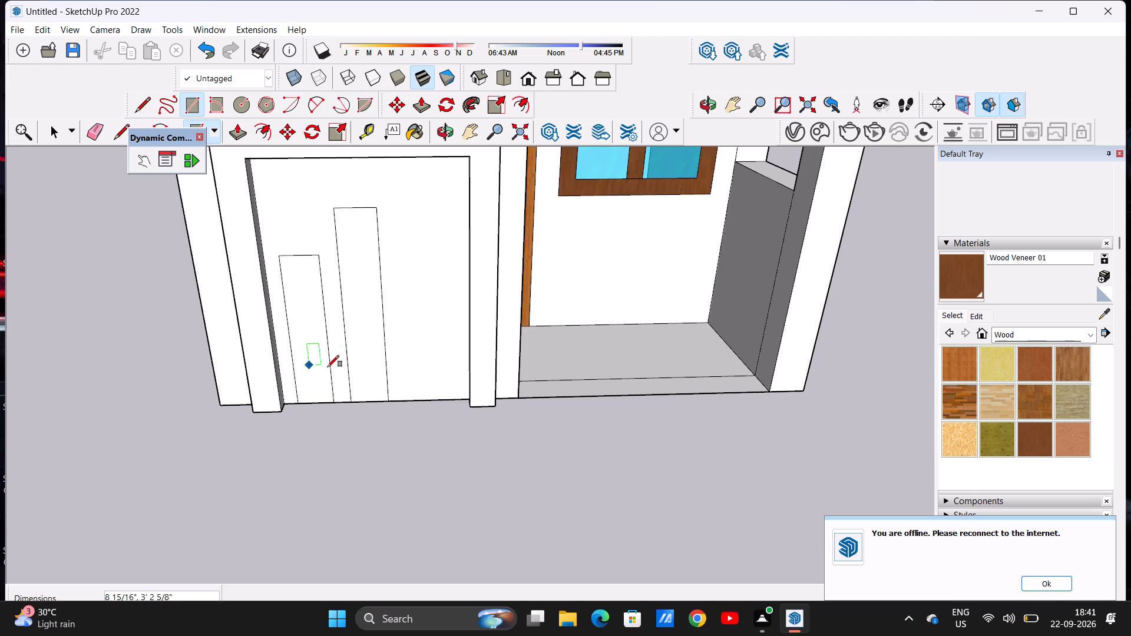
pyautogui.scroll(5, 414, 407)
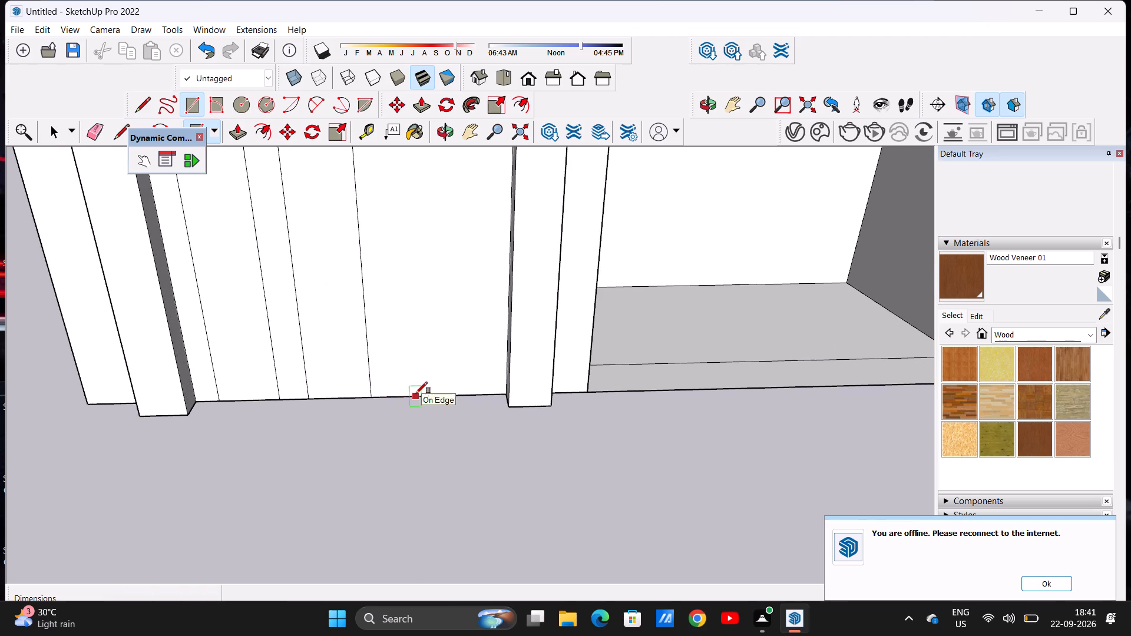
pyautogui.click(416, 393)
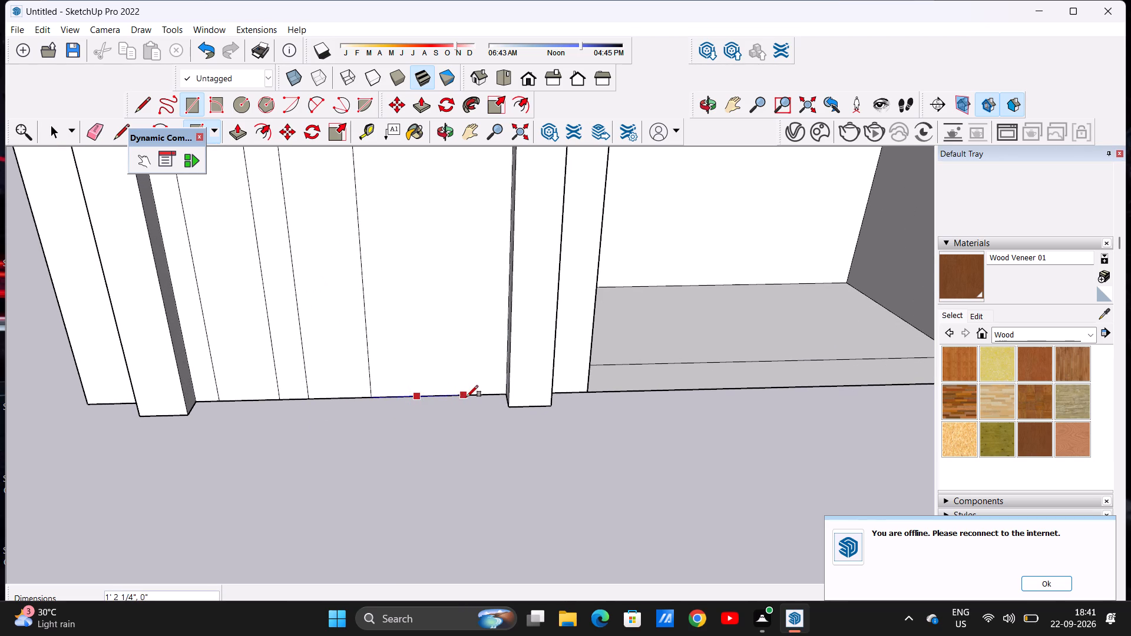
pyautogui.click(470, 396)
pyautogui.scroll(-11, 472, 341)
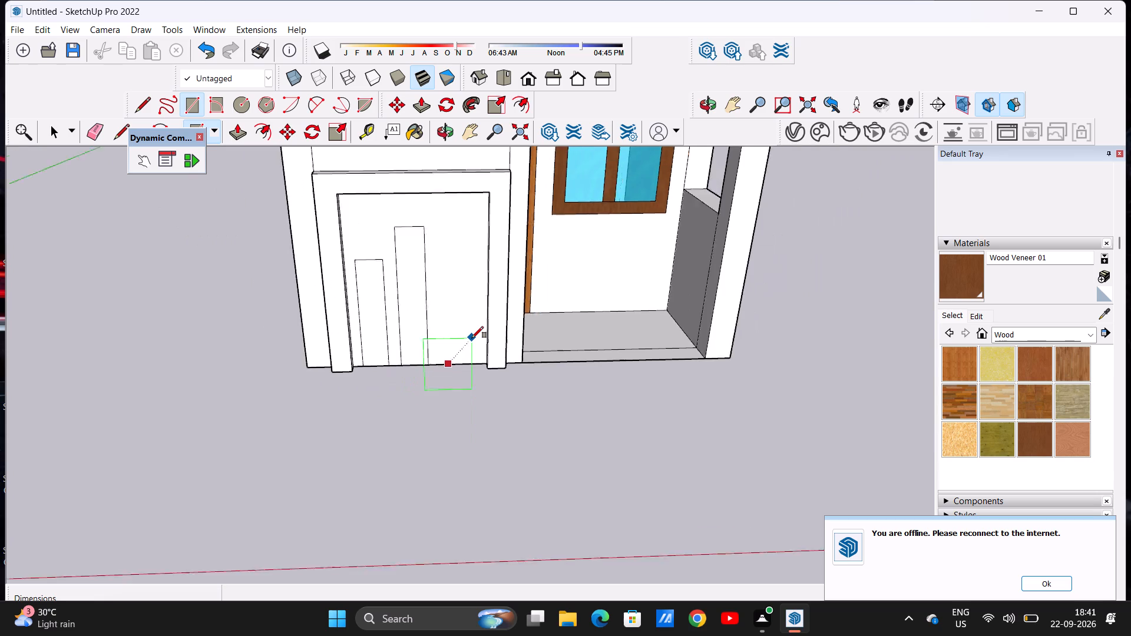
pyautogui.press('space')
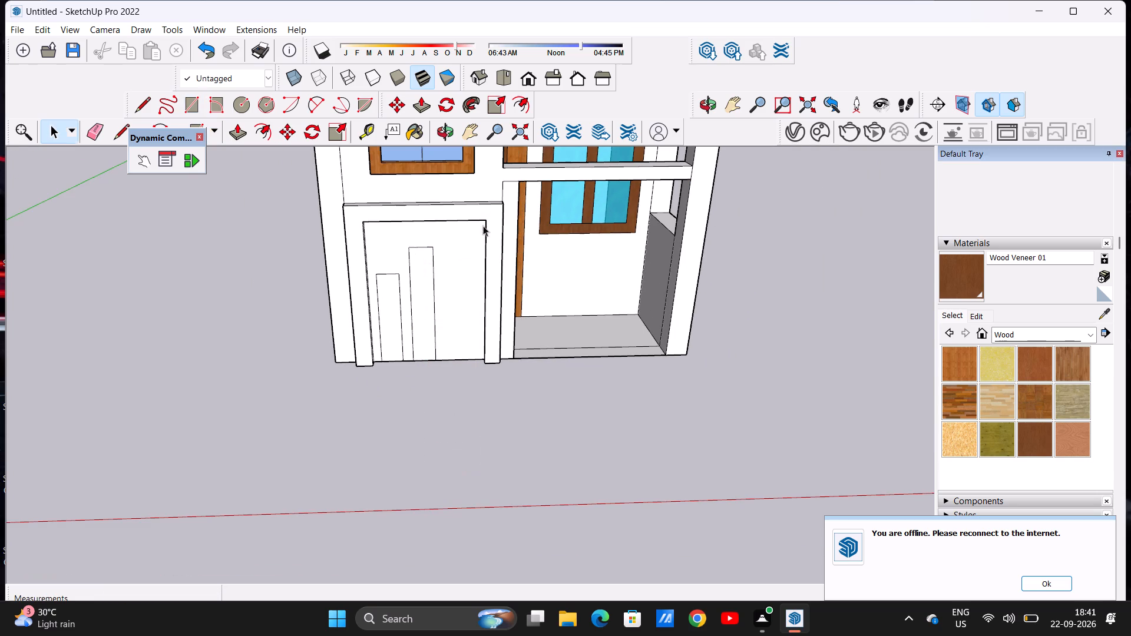
# Draw a third upright rectangle about 9" wide and 3' 2" tall from the base edge, between the tall strip and the porch-side surround post.
pyautogui.scroll(6, 465, 319)
pyautogui.moveTo(465, 366); pyautogui.dragTo(465, 451, button='middle')
pyautogui.scroll(6, 457, 420)
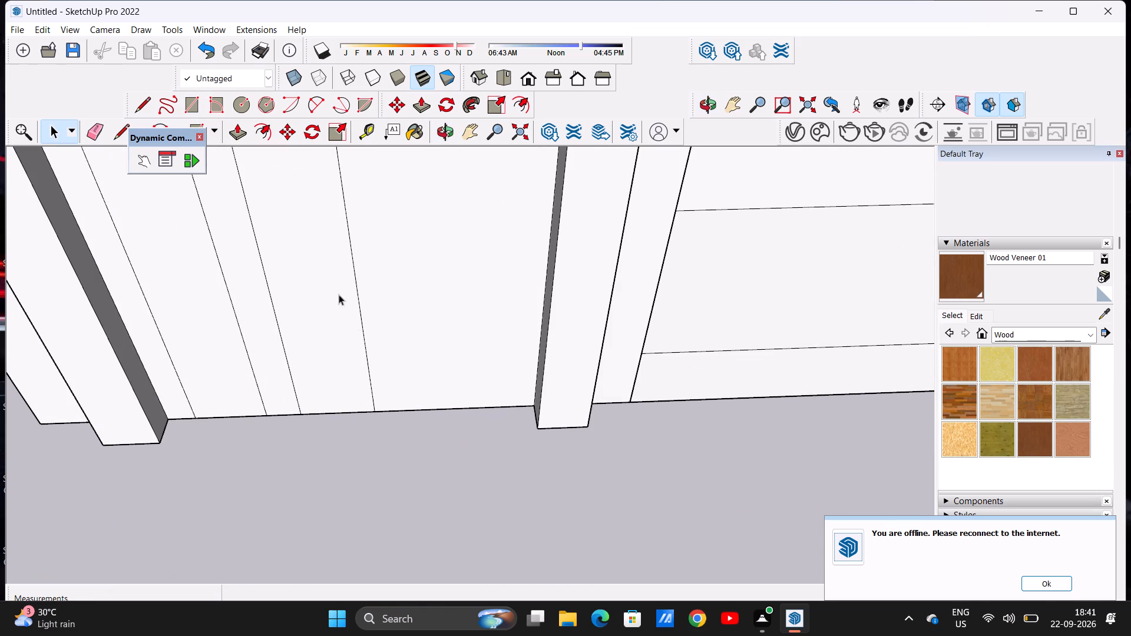
pyautogui.click(184, 104)
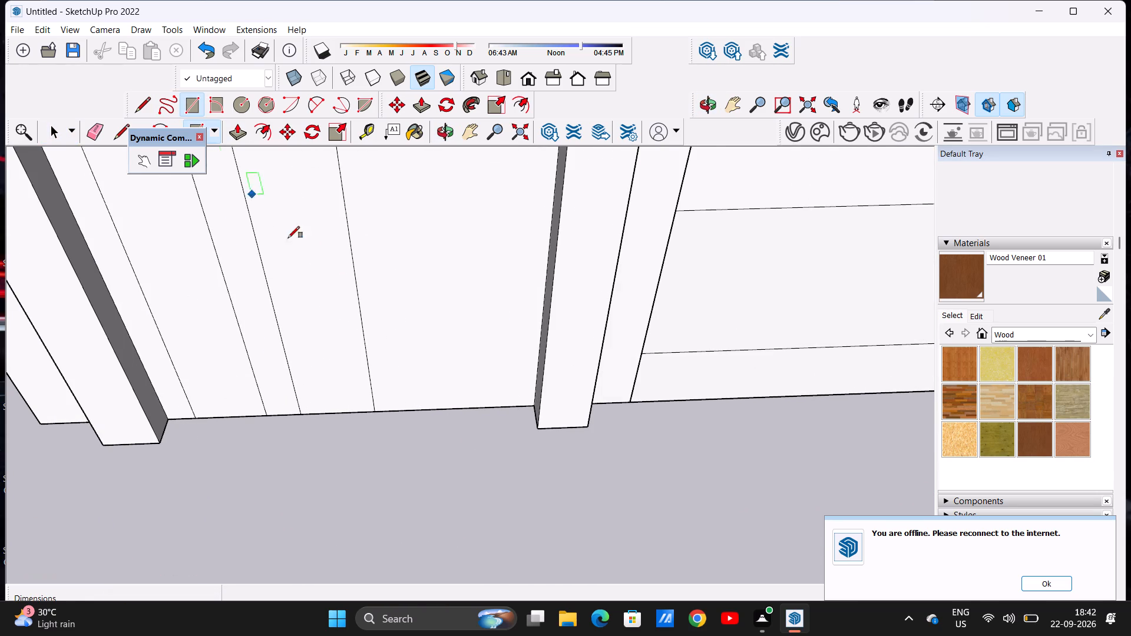
pyautogui.scroll(4, 469, 397)
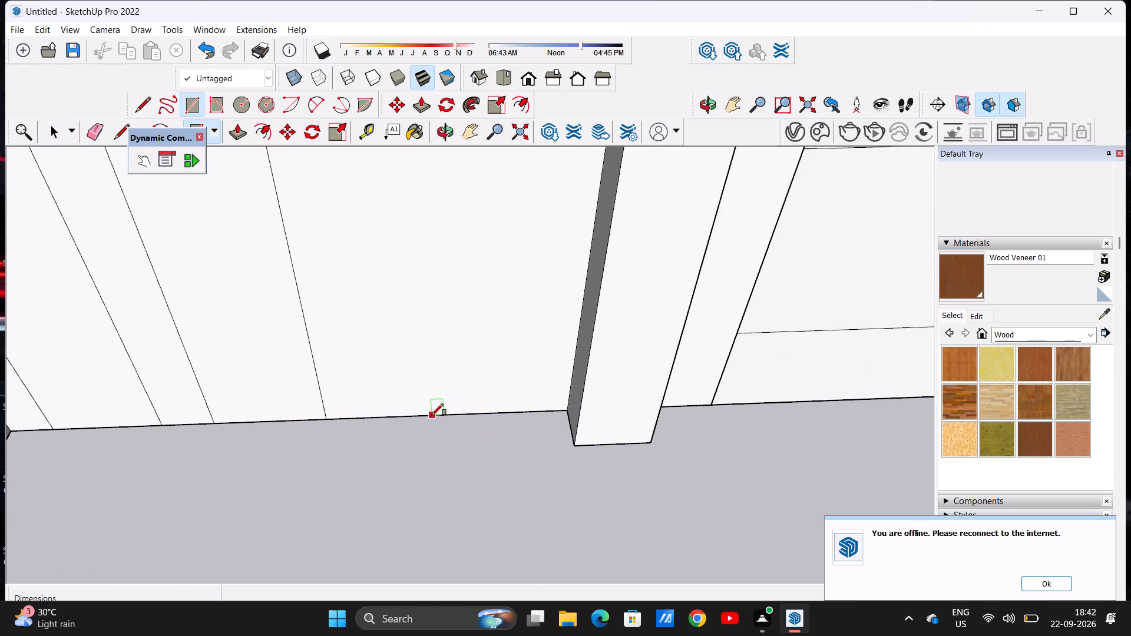
pyautogui.click(420, 414)
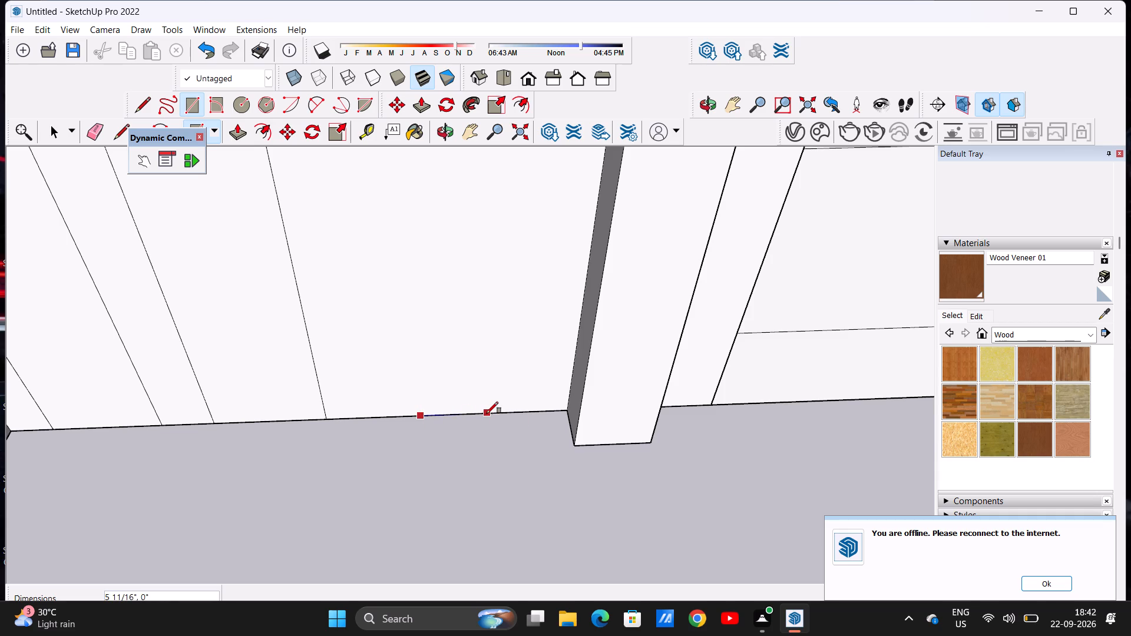
pyautogui.click(487, 413)
pyautogui.scroll(-12, 460, 303)
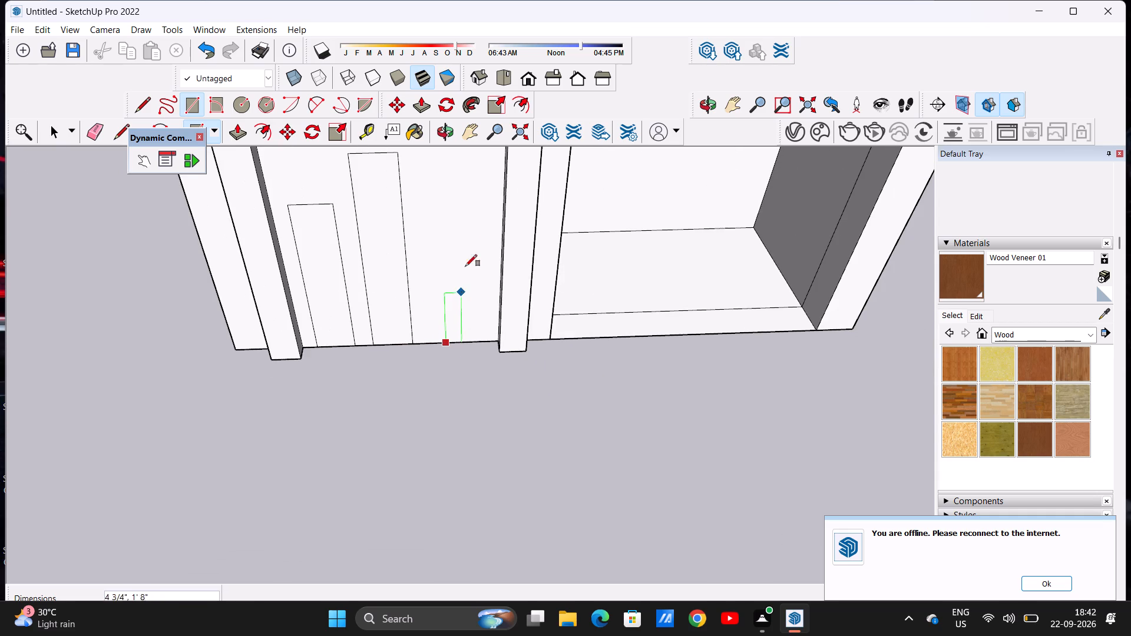
pyautogui.click(486, 203)
pyautogui.press('space')
# Pull the three upright rectangles inside the door surround outward 3" each.
pyautogui.scroll(-10, 408, 293)
pyautogui.moveTo(455, 243); pyautogui.dragTo(350, 274, button='middle')
pyautogui.scroll(9, 396, 248)
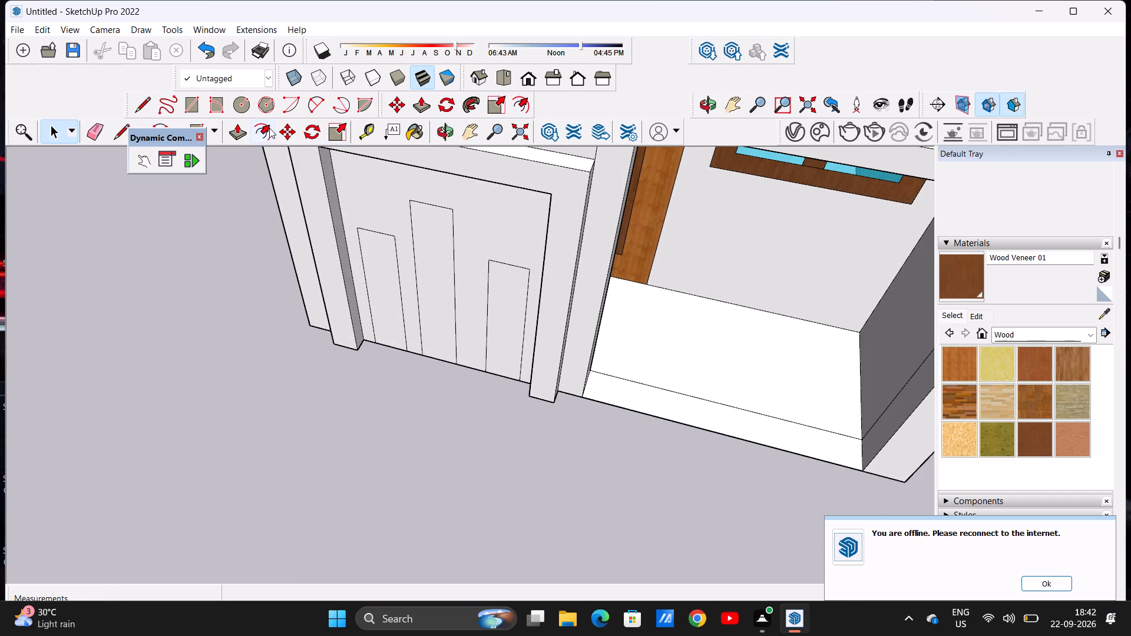
pyautogui.click(243, 128)
pyautogui.moveTo(437, 249); pyautogui.dragTo(392, 271, button='middle')
pyautogui.scroll(1, 437, 249)
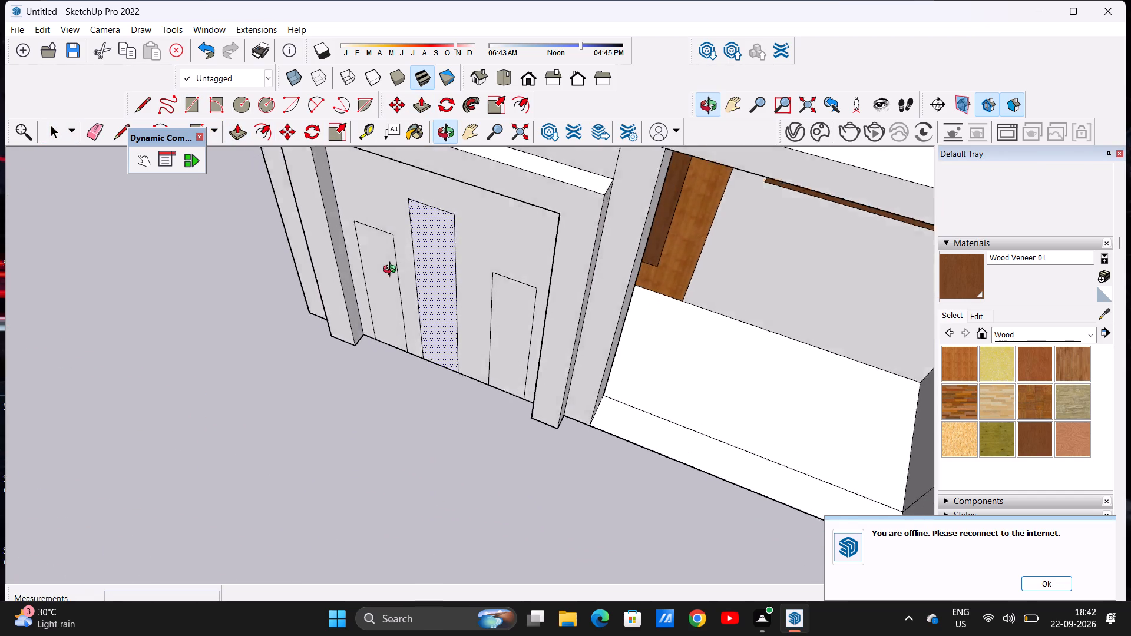
pyautogui.moveTo(392, 271); pyautogui.dragTo(381, 277, button='middle')
pyautogui.click(422, 251)
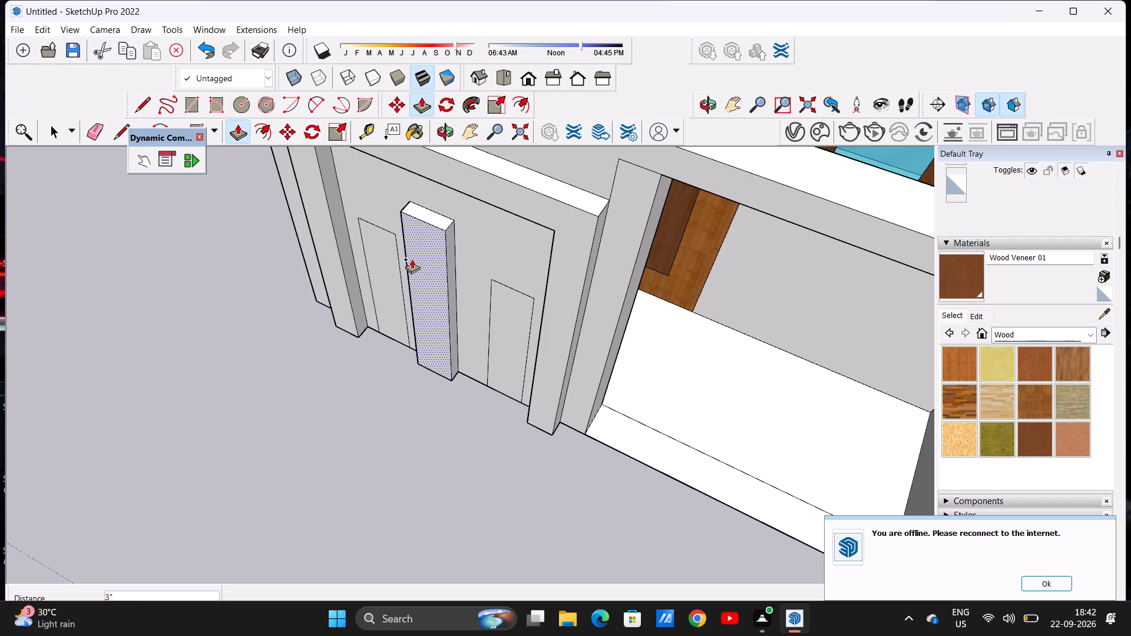
pyautogui.click(412, 259)
pyautogui.click(388, 259)
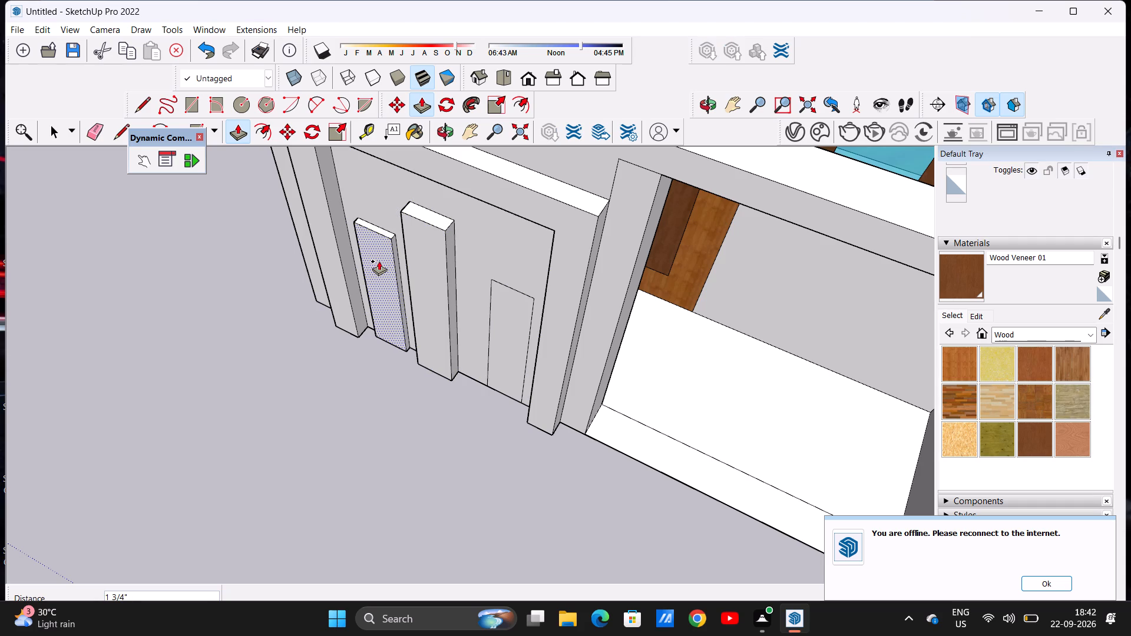
pyautogui.click(404, 255)
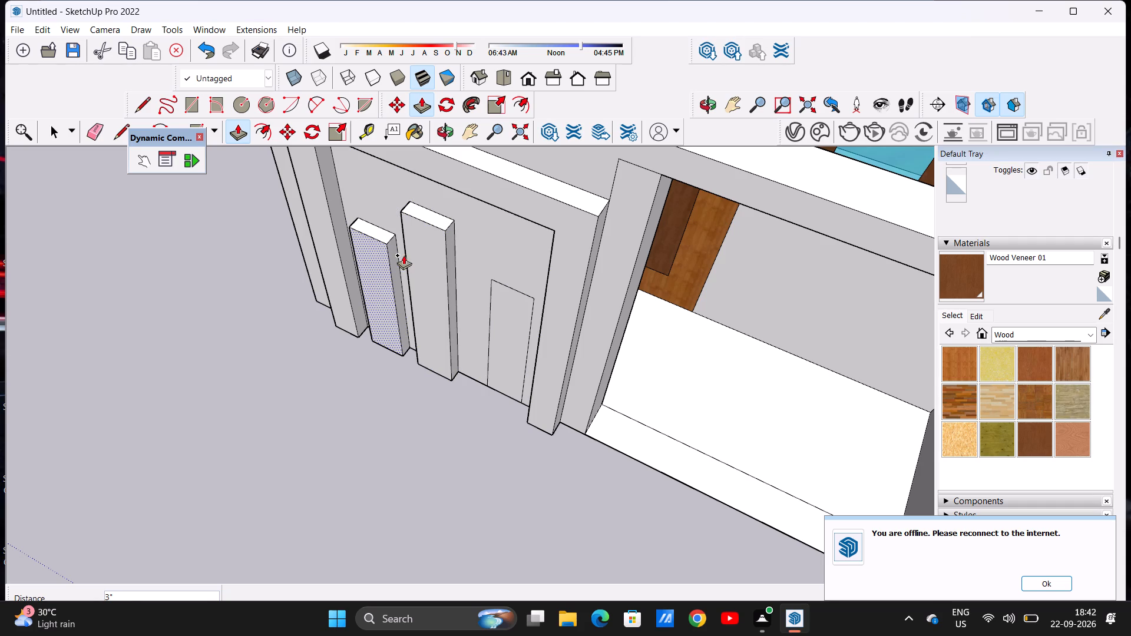
pyautogui.click(516, 311)
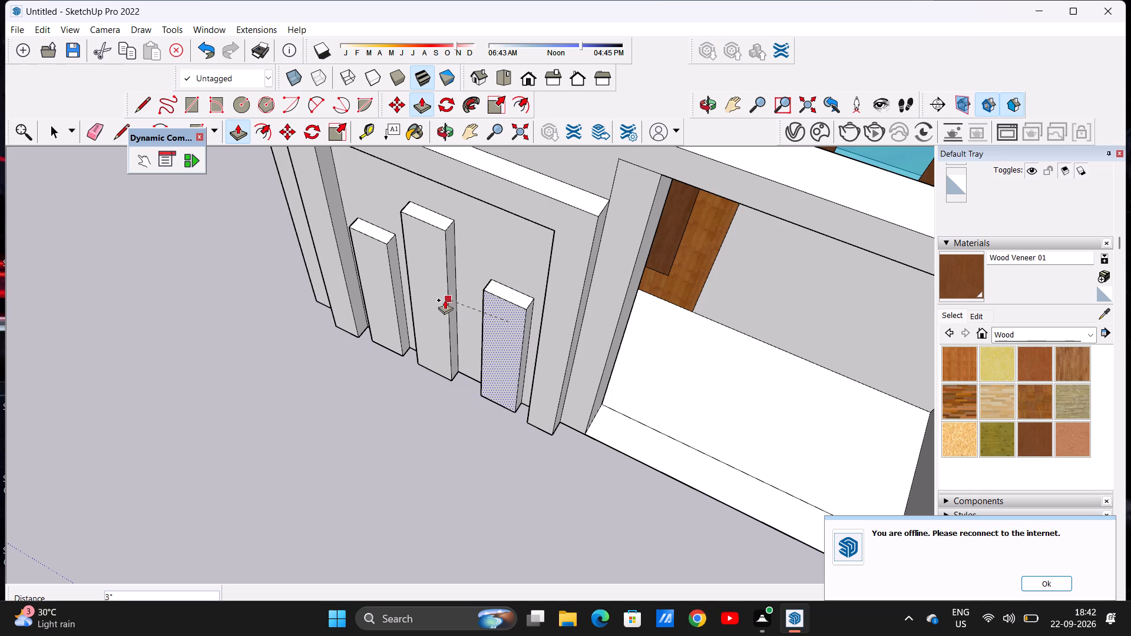
pyautogui.click(445, 300)
pyautogui.press('space')
# Examine the front facade from several distances and angles, checking the ground-floor surround, its upright strips and the porch.
pyautogui.scroll(-13, 421, 327)
pyautogui.moveTo(450, 337); pyautogui.dragTo(485, 263, button='middle')
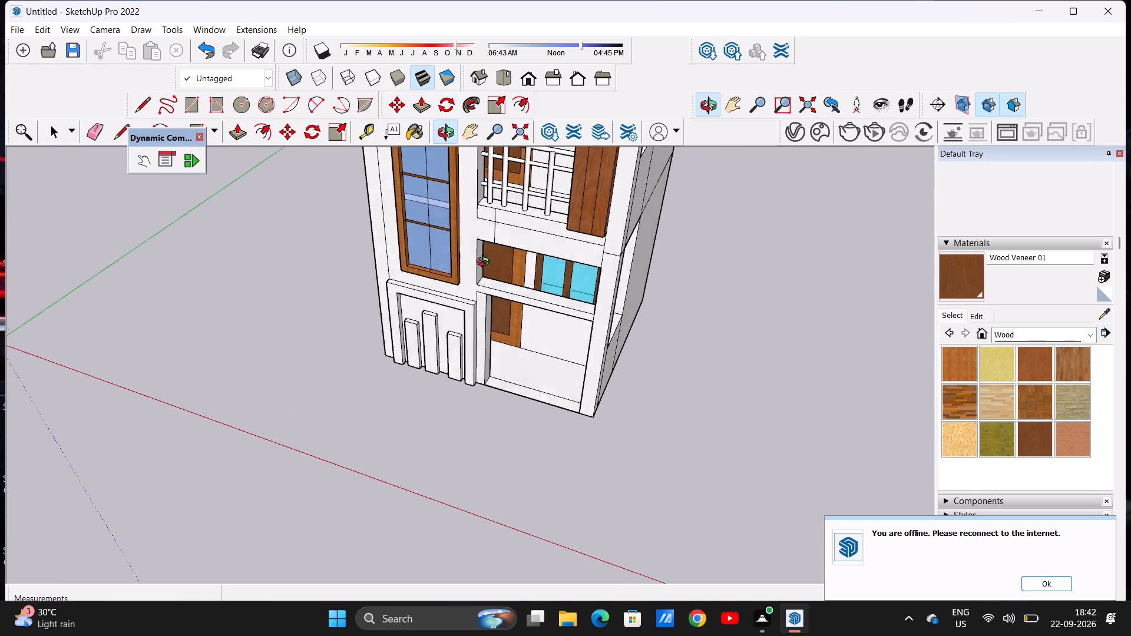
pyautogui.moveTo(485, 263); pyautogui.dragTo(488, 260, button='middle')
pyautogui.scroll(-6, 478, 275)
pyautogui.moveTo(429, 367); pyautogui.dragTo(537, 277, button='middle')
pyautogui.scroll(-9, 494, 290)
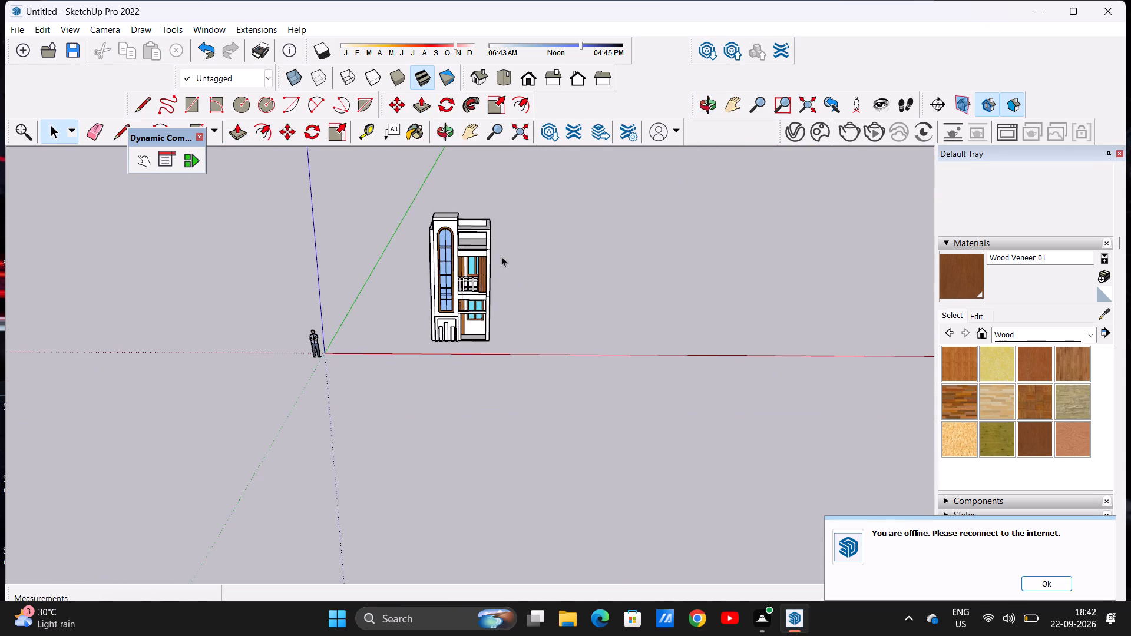
pyautogui.scroll(10, 501, 257)
pyautogui.scroll(6, 444, 297)
pyautogui.scroll(-4, 444, 297)
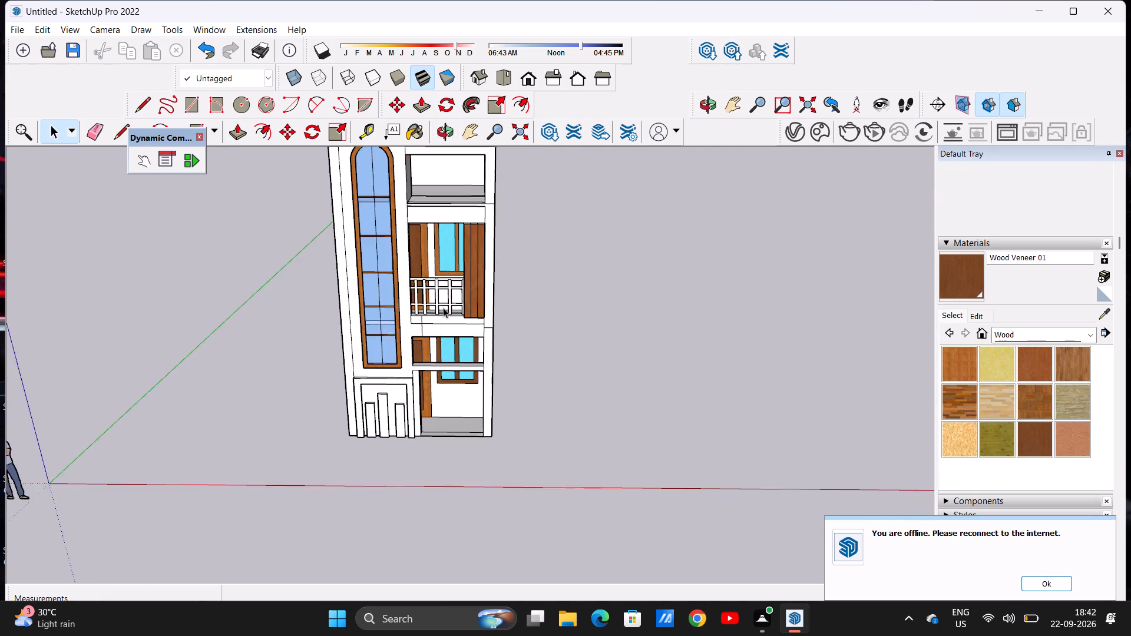
pyautogui.scroll(-5, 443, 307)
pyautogui.scroll(11, 448, 408)
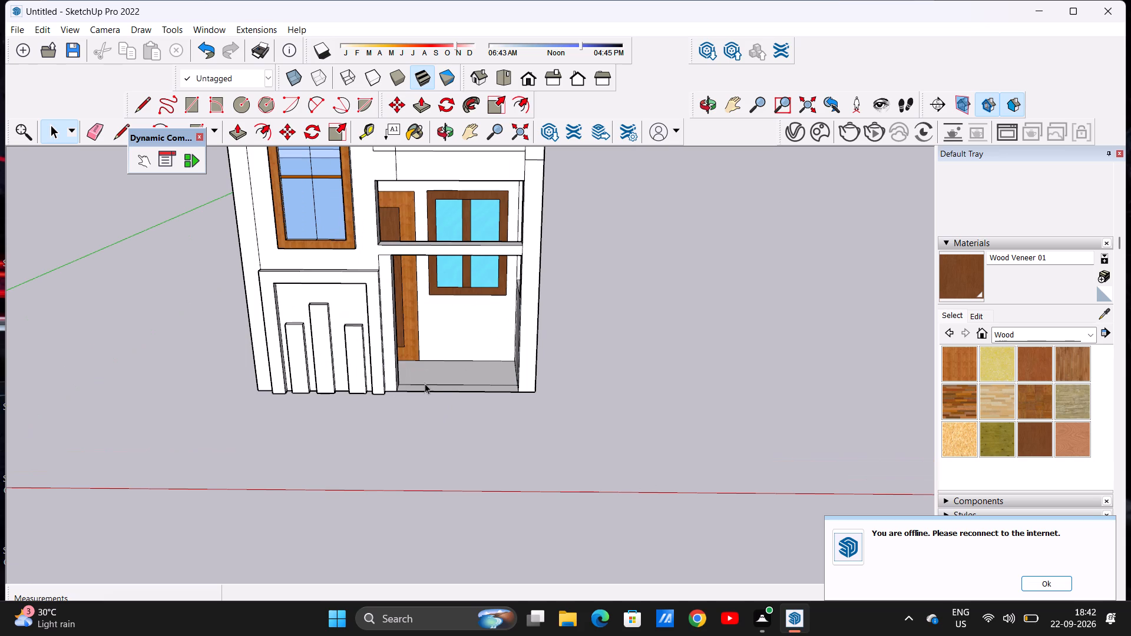
pyautogui.scroll(-4, 404, 389)
pyautogui.moveTo(395, 422); pyautogui.dragTo(414, 486, button='middle')
pyautogui.scroll(11, 424, 409)
pyautogui.scroll(-7, 415, 362)
pyautogui.scroll(1, 421, 343)
pyautogui.scroll(-5, 421, 343)
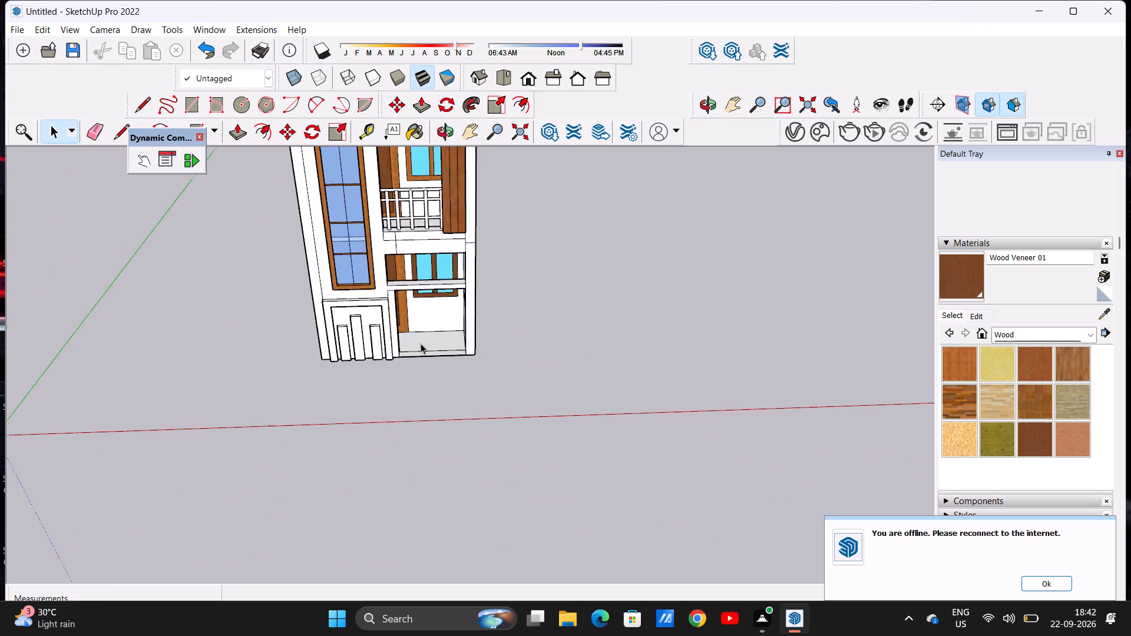
pyautogui.scroll(-8, 421, 343)
pyautogui.scroll(5, 417, 346)
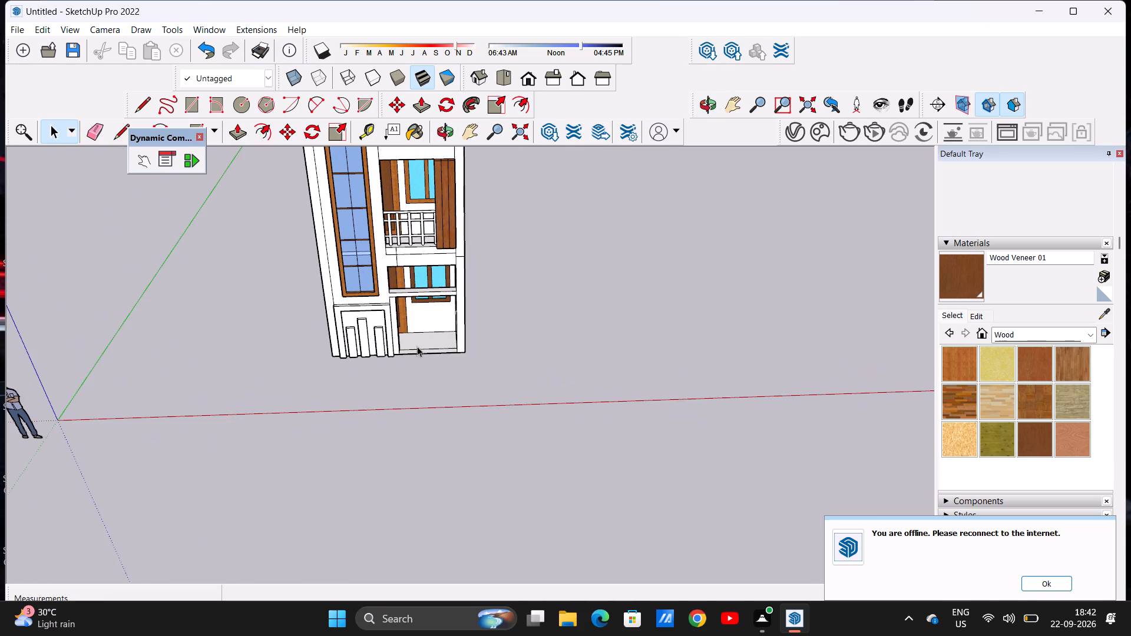
pyautogui.scroll(-4, 375, 317)
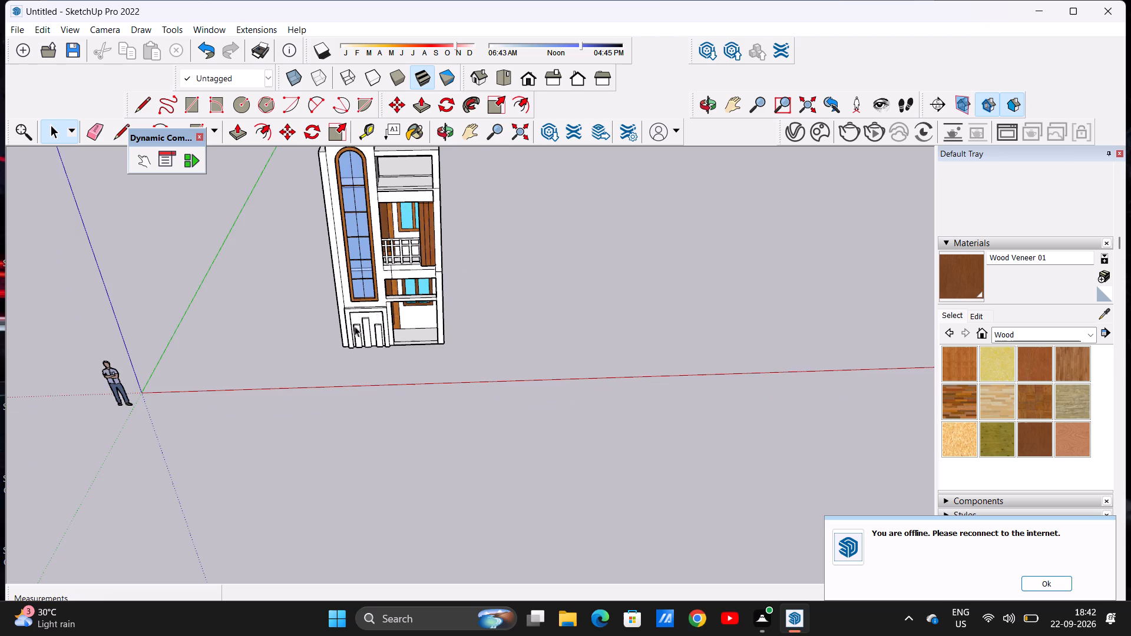
pyautogui.scroll(8, 341, 336)
pyautogui.scroll(-4, 362, 305)
pyautogui.moveTo(381, 310); pyautogui.dragTo(392, 363, button='middle')
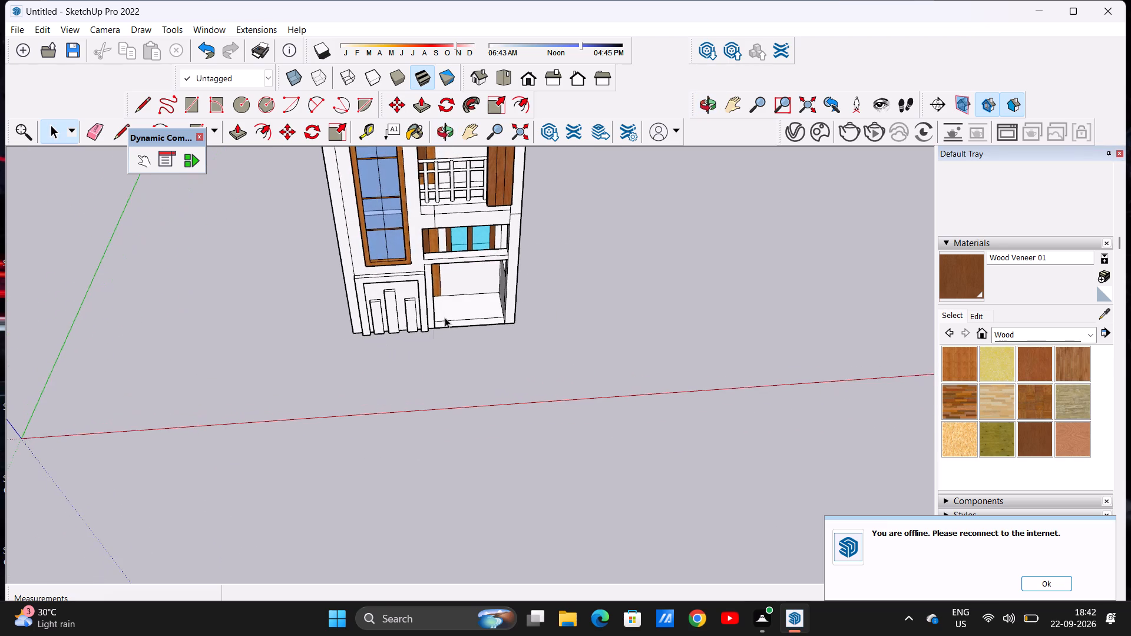
pyautogui.scroll(1, 456, 304)
pyautogui.scroll(-12, 480, 269)
pyautogui.scroll(4, 421, 264)
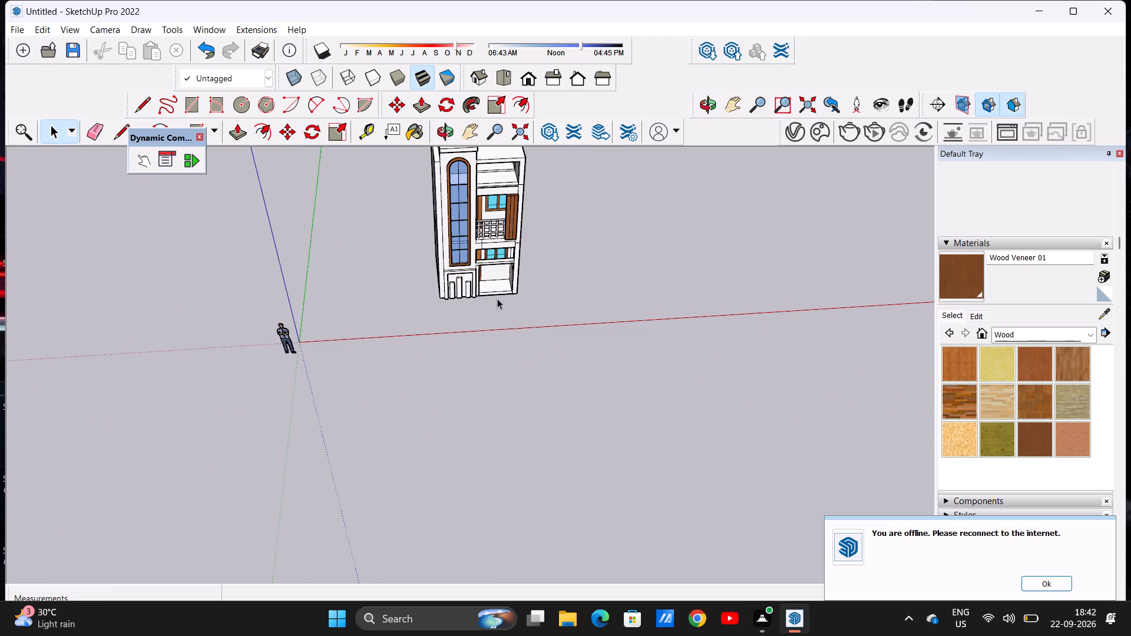
pyautogui.scroll(3, 502, 296)
pyautogui.moveTo(505, 296); pyautogui.dragTo(461, 281, button='middle')
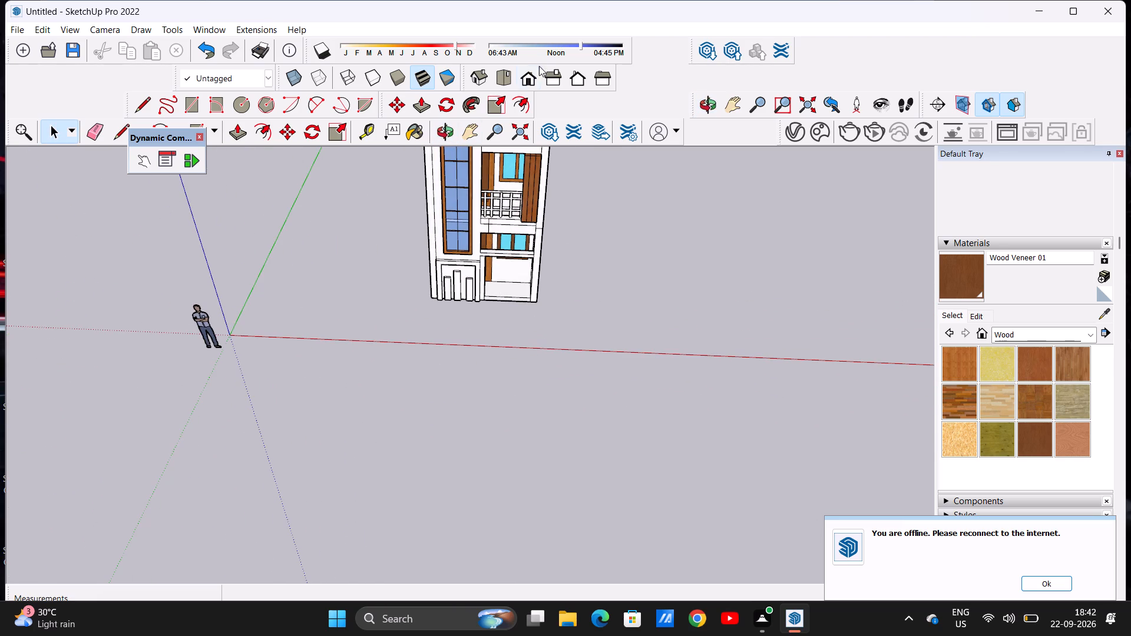
pyautogui.click(527, 81)
pyautogui.scroll(4, 576, 492)
pyautogui.moveTo(580, 448); pyautogui.dragTo(559, 522, button='middle')
pyautogui.scroll(3, 578, 447)
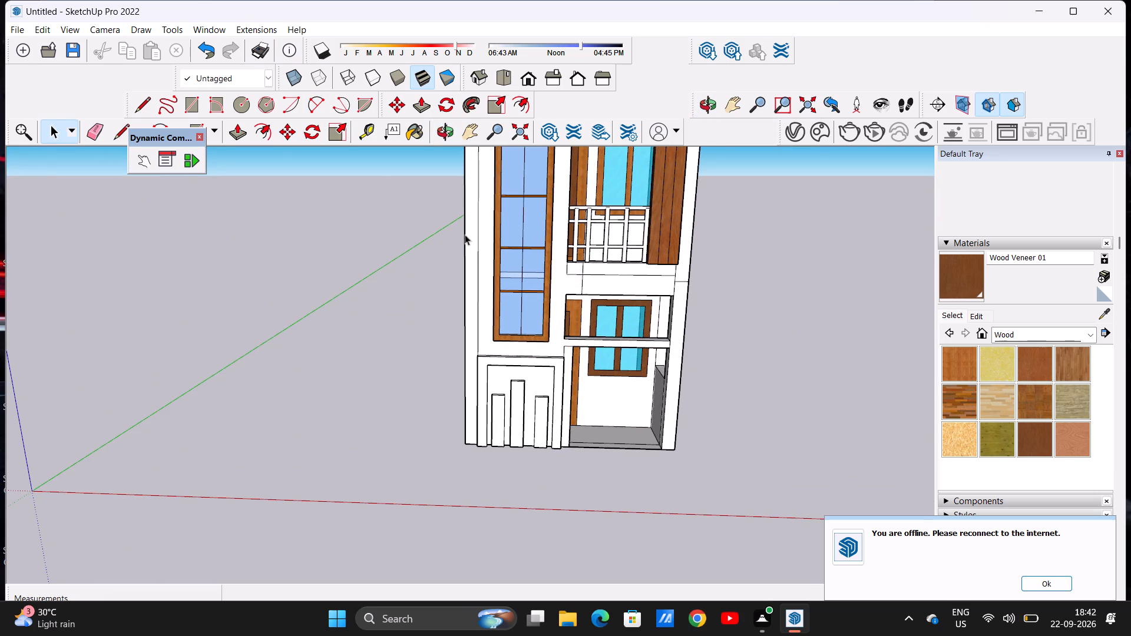
pyautogui.scroll(1, 468, 237)
pyautogui.scroll(-17, 468, 237)
pyautogui.scroll(12, 500, 227)
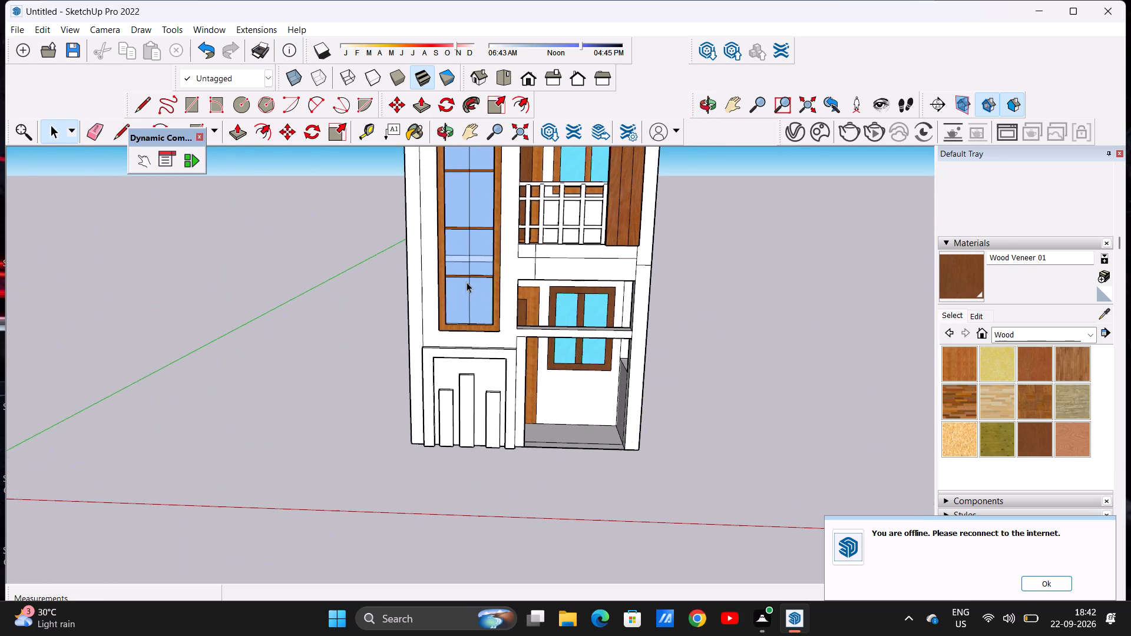
# Draw a ground rectangle about 24' 8" by 22' 6" around the whole house footprint in top view.
pyautogui.click(215, 111)
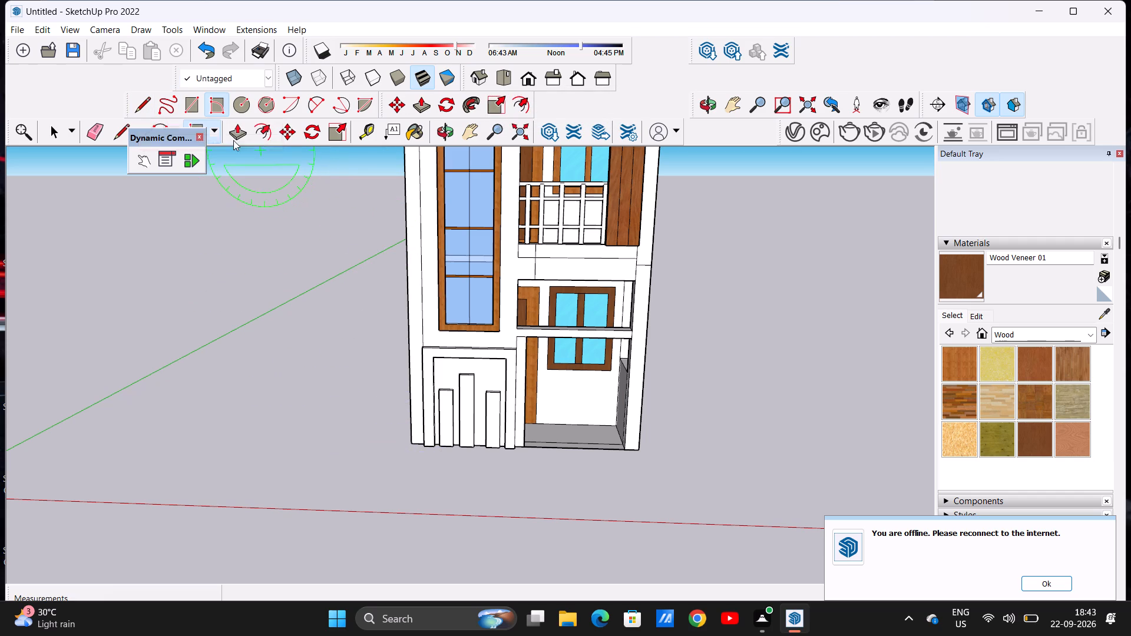
pyautogui.click(189, 107)
pyautogui.scroll(-12, 267, 385)
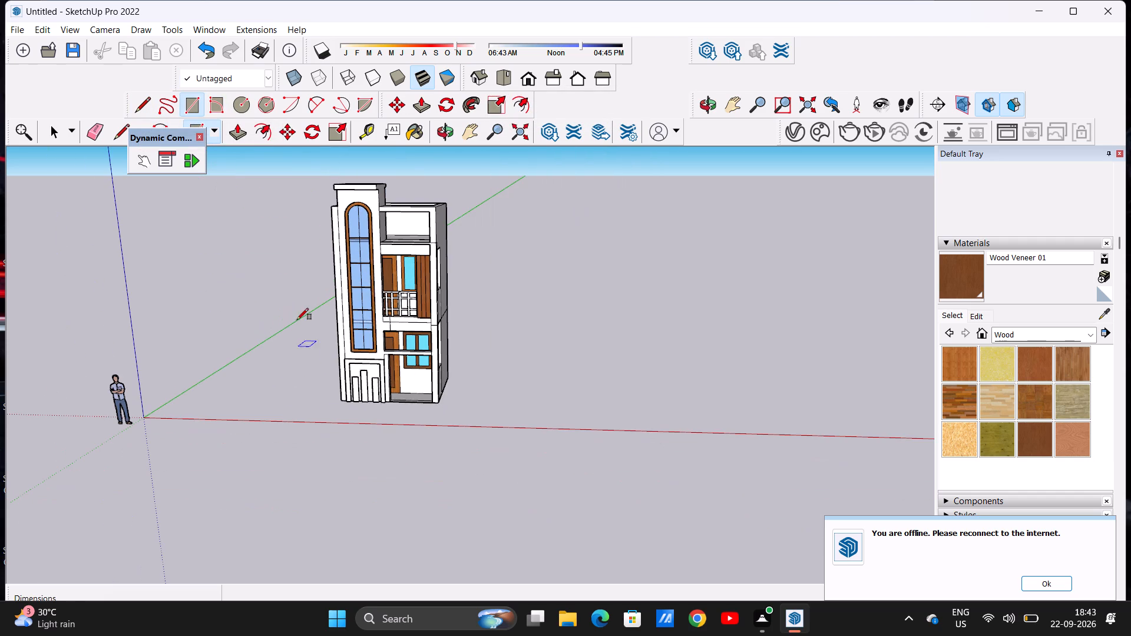
pyautogui.click(509, 75)
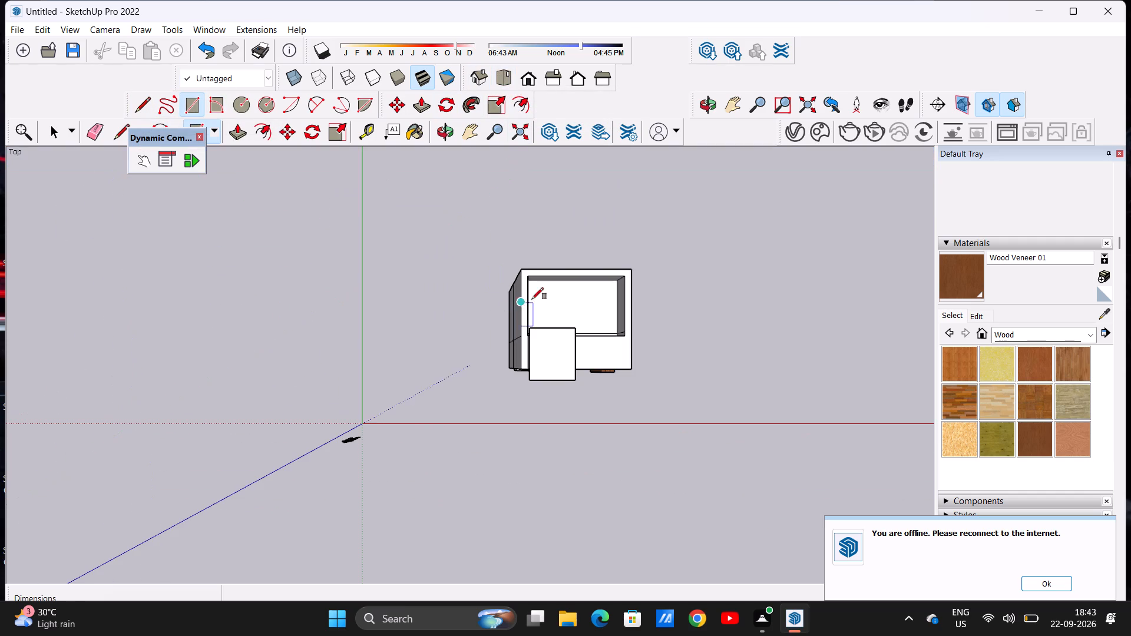
pyautogui.click(491, 258)
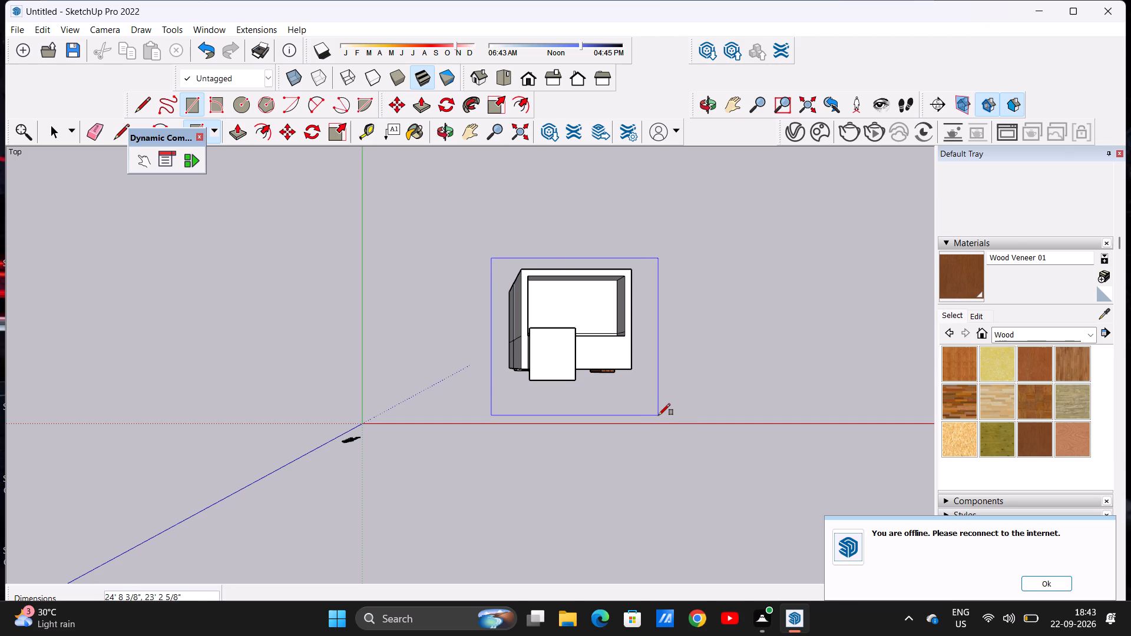
pyautogui.click(659, 410)
pyautogui.press('space')
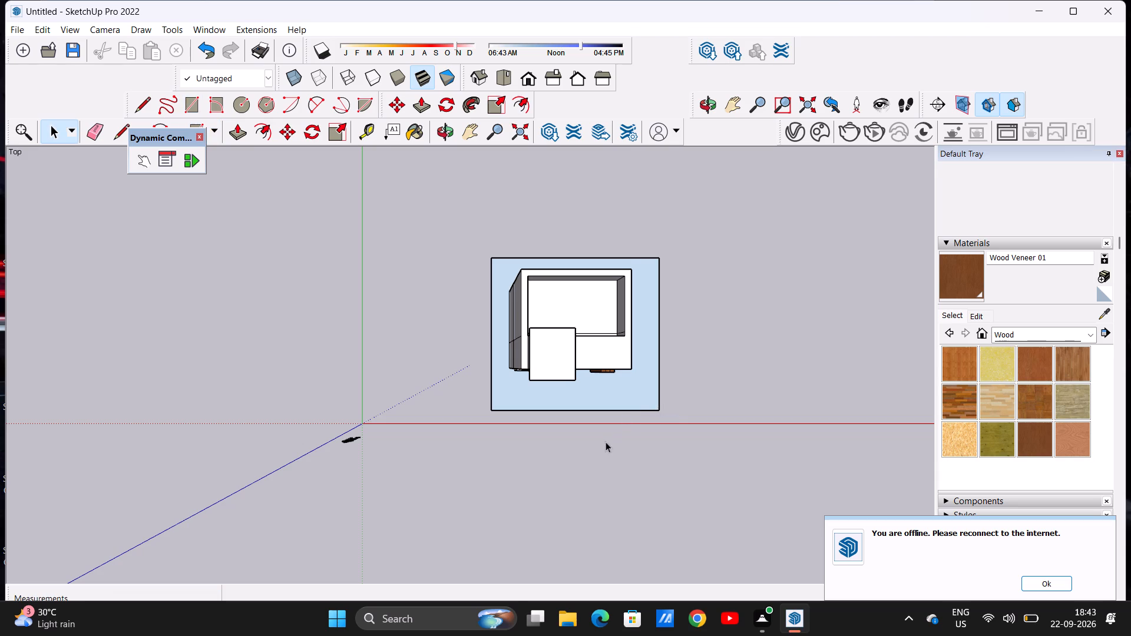
# Draw a line about 22' 6 1/4" long across the ground plane from back edge to front edge, beside the porch-side border.
pyautogui.moveTo(603, 447); pyautogui.dragTo(559, 173, button='middle')
pyautogui.scroll(-4, 546, 355)
pyautogui.scroll(4, 587, 439)
pyautogui.scroll(-4, 588, 385)
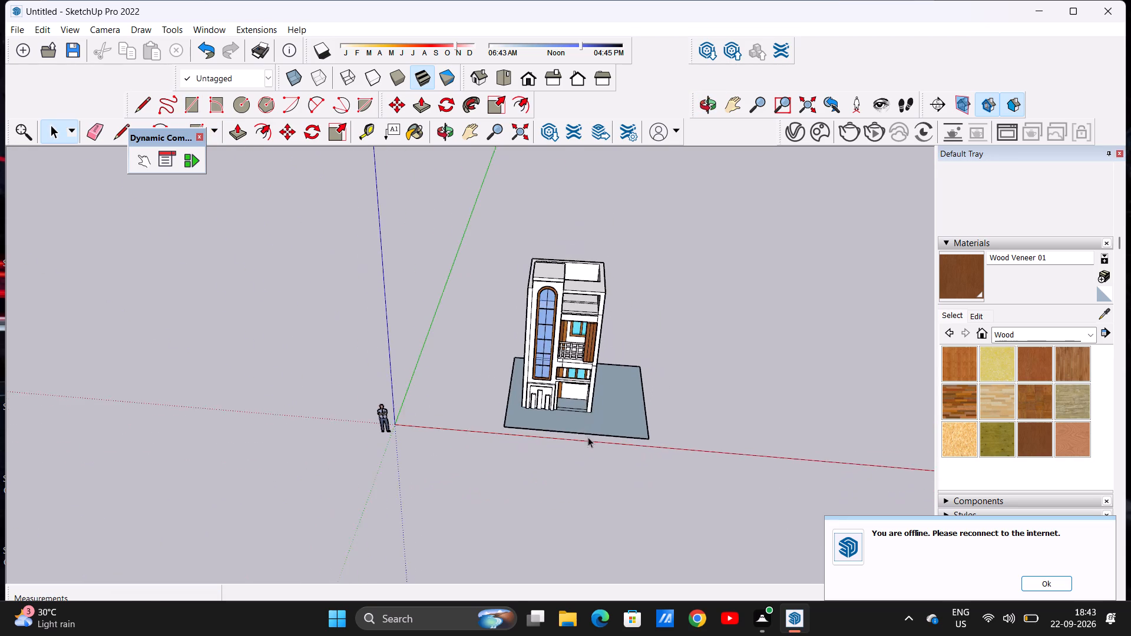
pyautogui.moveTo(590, 443); pyautogui.dragTo(617, 362, button='middle')
pyautogui.scroll(5, 573, 406)
pyautogui.moveTo(556, 422); pyautogui.dragTo(532, 475, button='middle')
pyautogui.scroll(3, 529, 446)
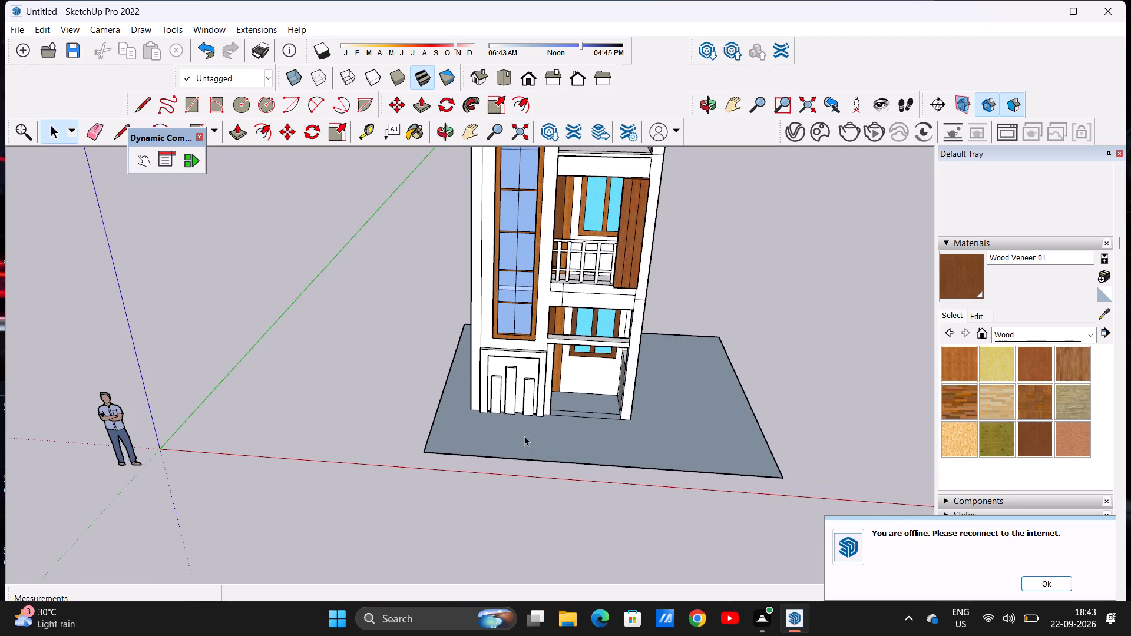
pyautogui.scroll(-5, 514, 393)
pyautogui.moveTo(488, 420); pyautogui.dragTo(486, 392, button='middle')
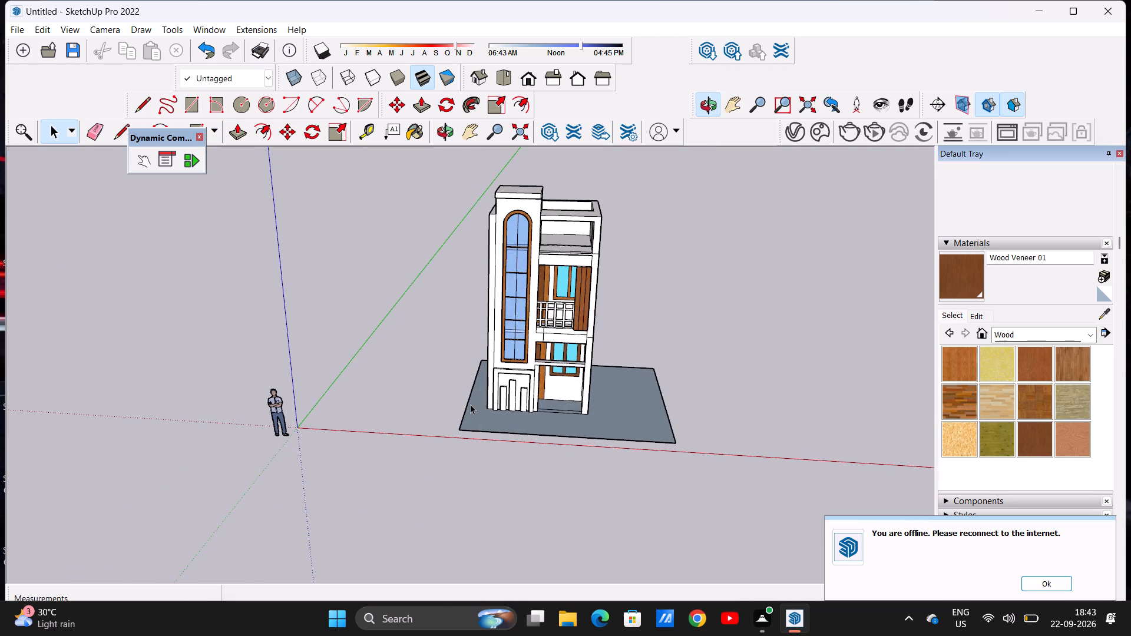
pyautogui.moveTo(535, 397); pyautogui.dragTo(574, 522, button='middle')
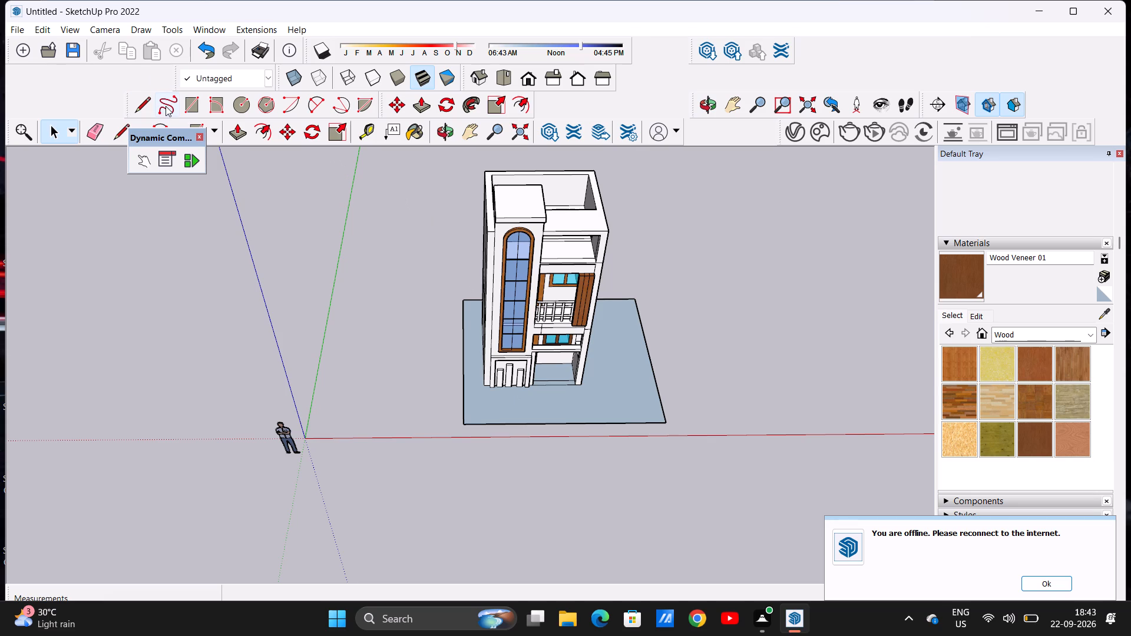
pyautogui.click(147, 104)
pyautogui.scroll(4, 711, 309)
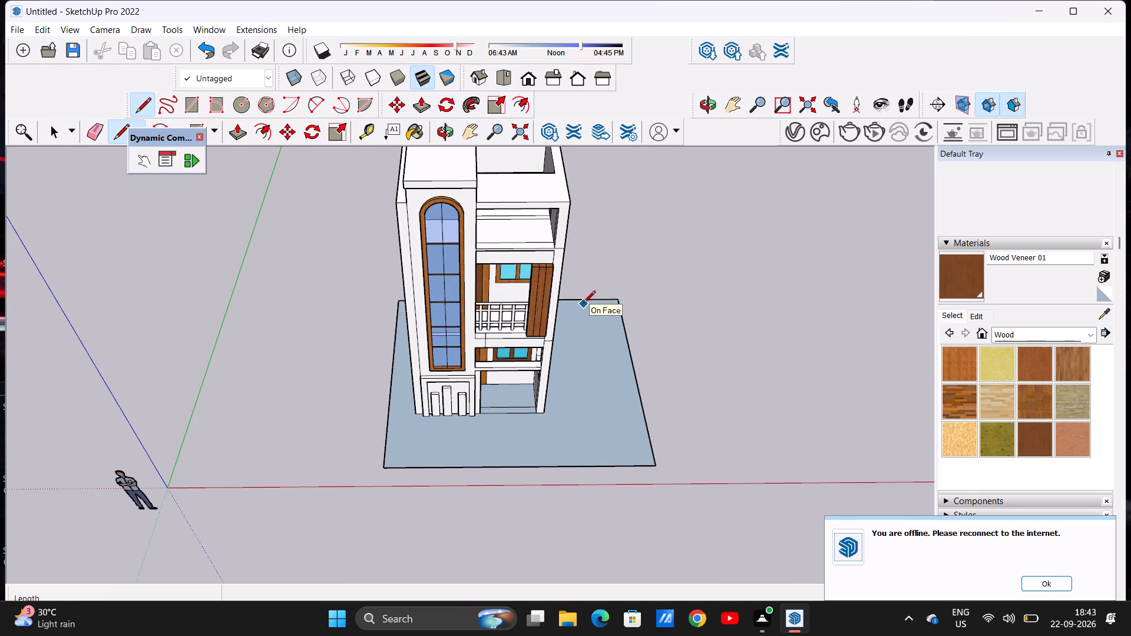
pyautogui.click(589, 299)
pyautogui.click(625, 465)
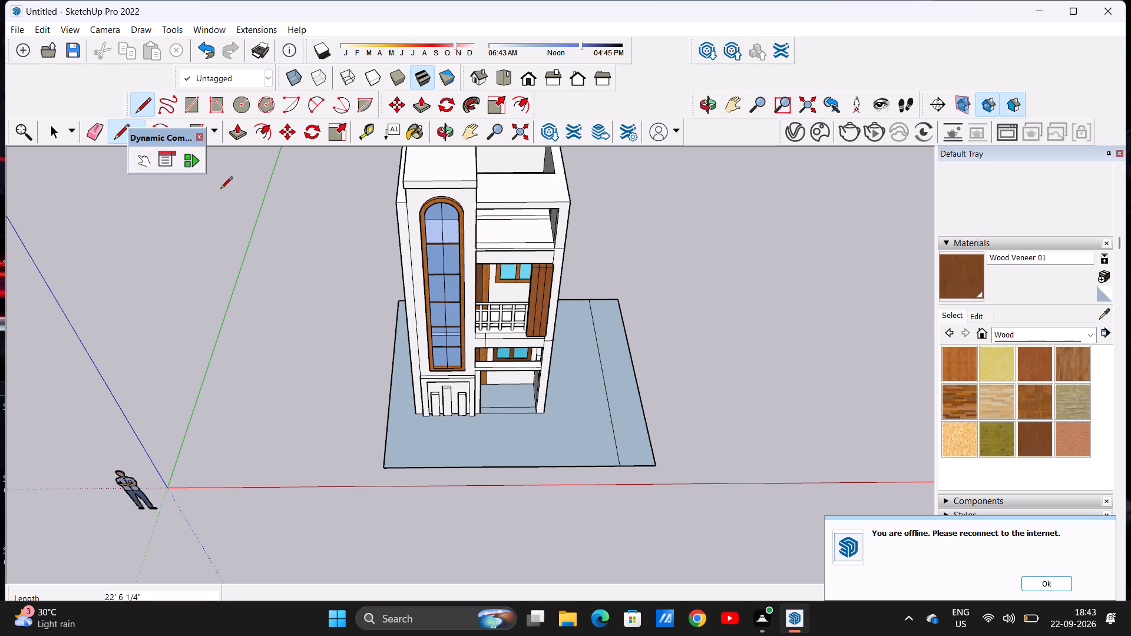
# Erase the outer edges of the narrow ground strip beyond the new line on the porch side.
pyautogui.click(88, 129)
pyautogui.scroll(4, 657, 341)
pyautogui.scroll(-1, 657, 341)
pyautogui.scroll(1, 657, 342)
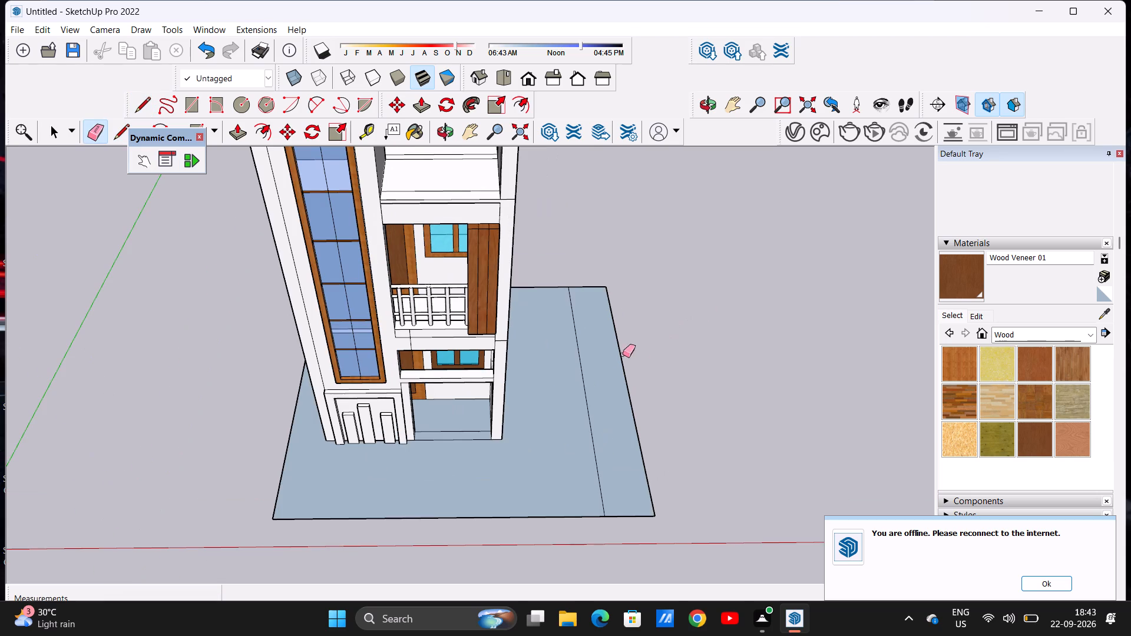
pyautogui.scroll(5, 611, 284)
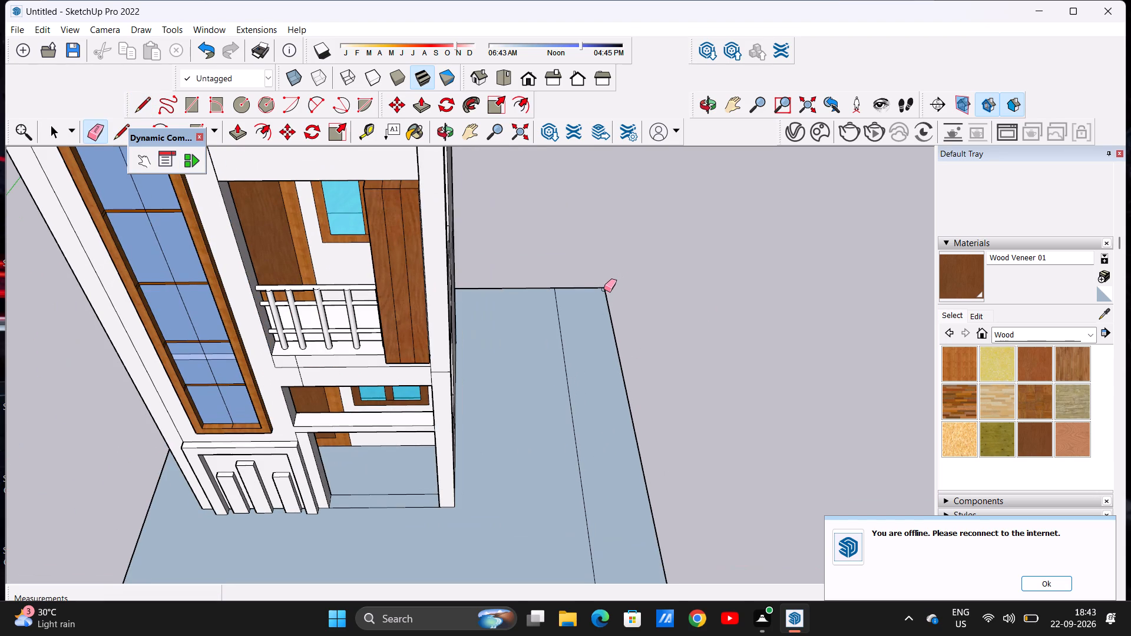
pyautogui.click(604, 289)
pyautogui.scroll(-11, 603, 290)
pyautogui.scroll(10, 656, 415)
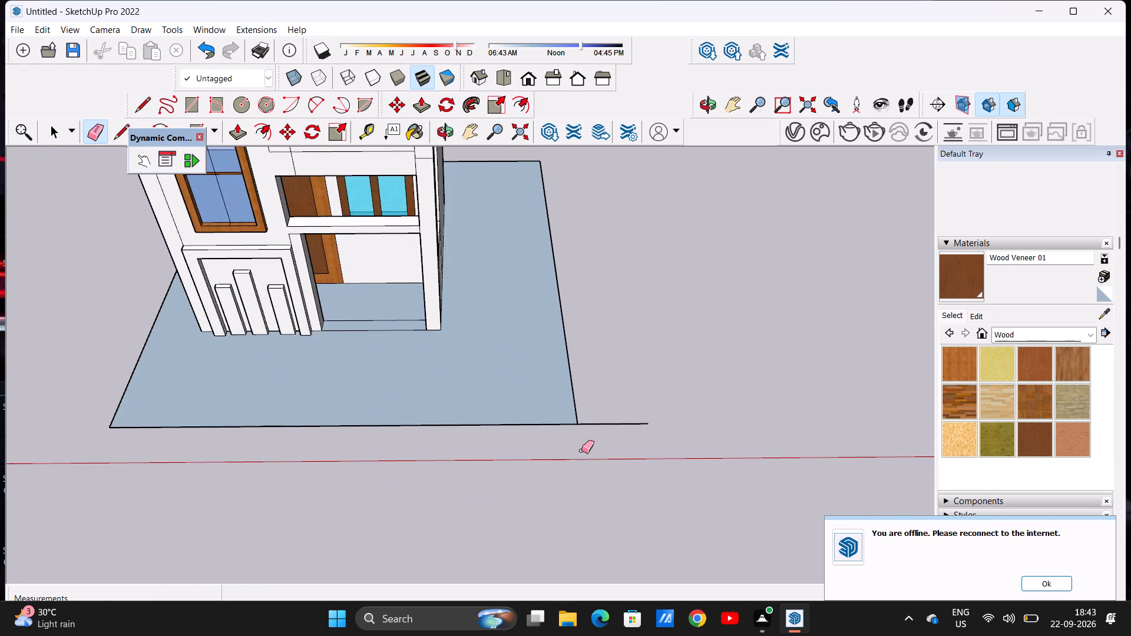
pyautogui.scroll(5, 617, 419)
pyautogui.click(613, 426)
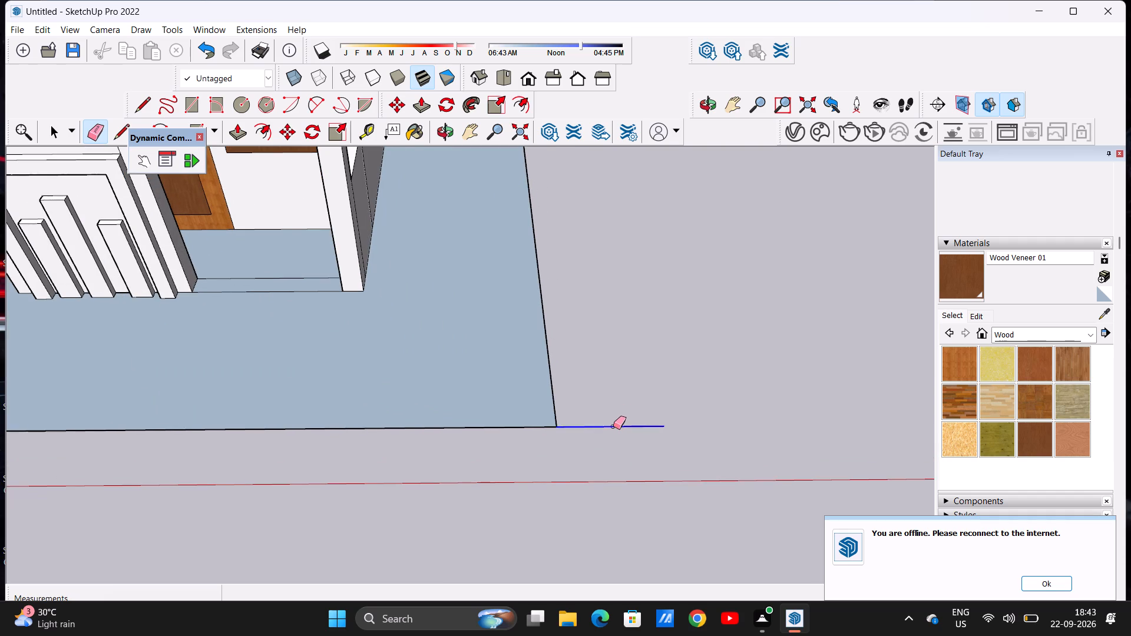
pyautogui.scroll(-5, 606, 439)
pyautogui.scroll(1, 606, 439)
pyautogui.scroll(-14, 606, 439)
pyautogui.press('space')
# Examine the house and its ground plane from several distances and angles, including the facade and the porch-side wall.
pyautogui.moveTo(683, 317); pyautogui.dragTo(608, 188, button='middle')
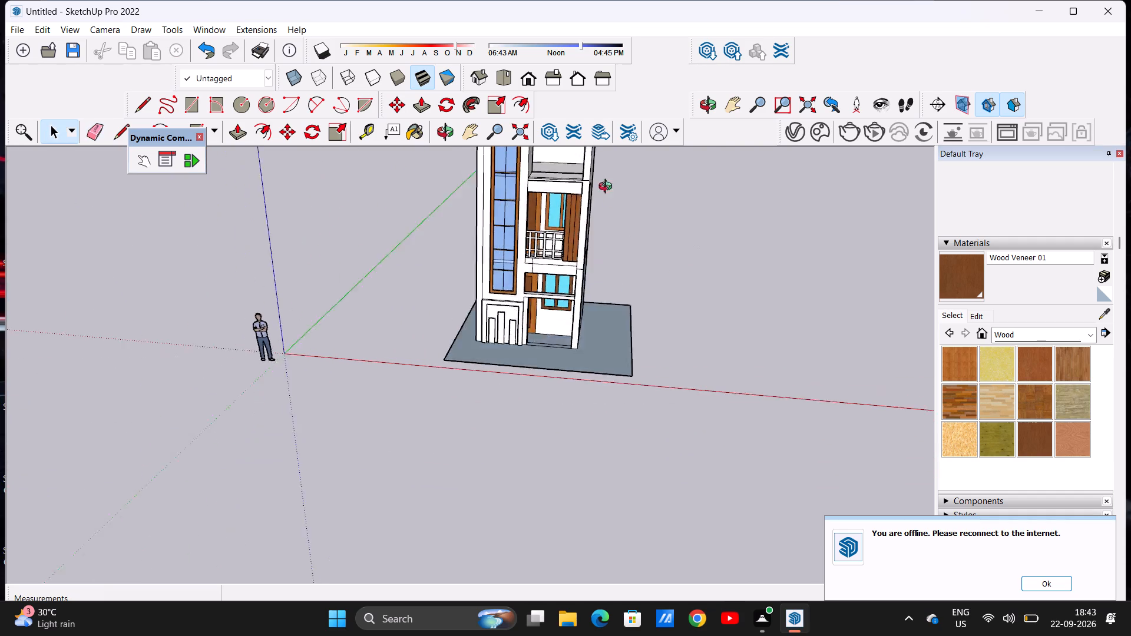
pyautogui.moveTo(608, 188); pyautogui.dragTo(604, 168, button='middle')
pyautogui.scroll(-18, 550, 207)
pyautogui.scroll(8, 520, 183)
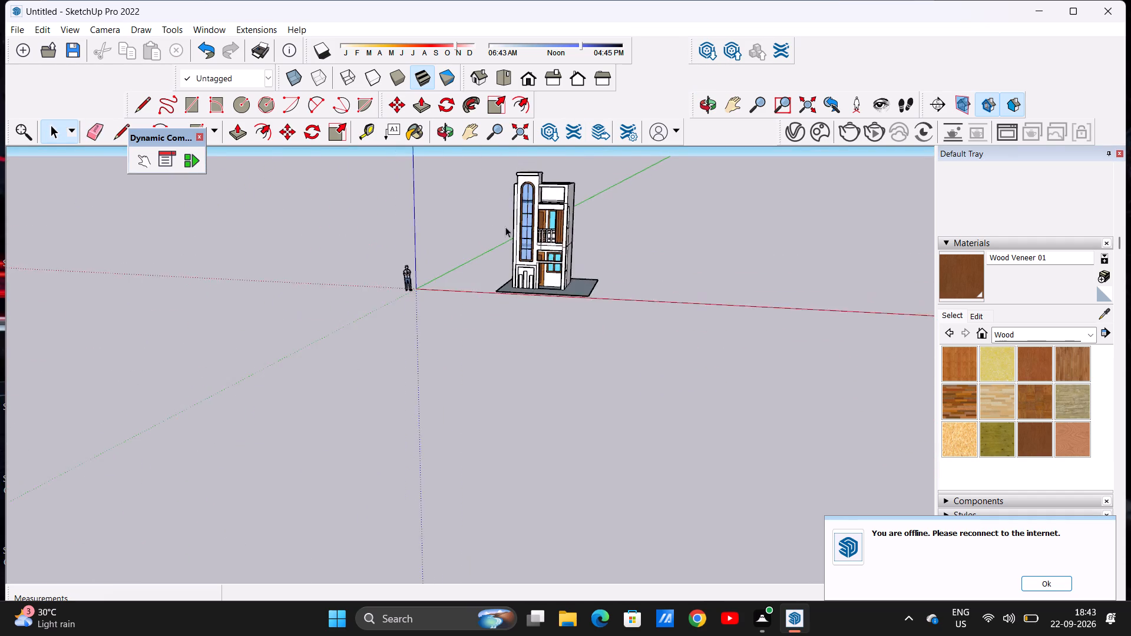
pyautogui.scroll(11, 505, 227)
pyautogui.moveTo(524, 240); pyautogui.dragTo(602, 400, button='middle')
pyautogui.scroll(1, 594, 363)
pyautogui.scroll(-8, 594, 362)
pyautogui.scroll(6, 598, 318)
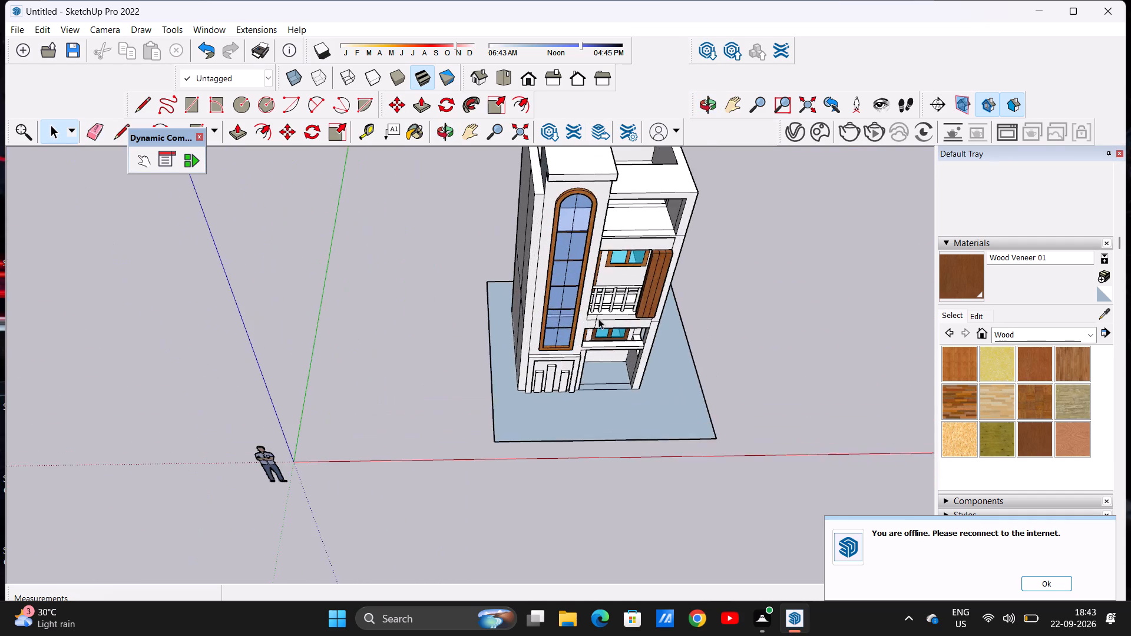
pyautogui.moveTo(581, 359); pyautogui.dragTo(538, 240, button='middle')
pyautogui.scroll(5, 528, 307)
pyautogui.scroll(-12, 528, 307)
pyautogui.scroll(6, 576, 254)
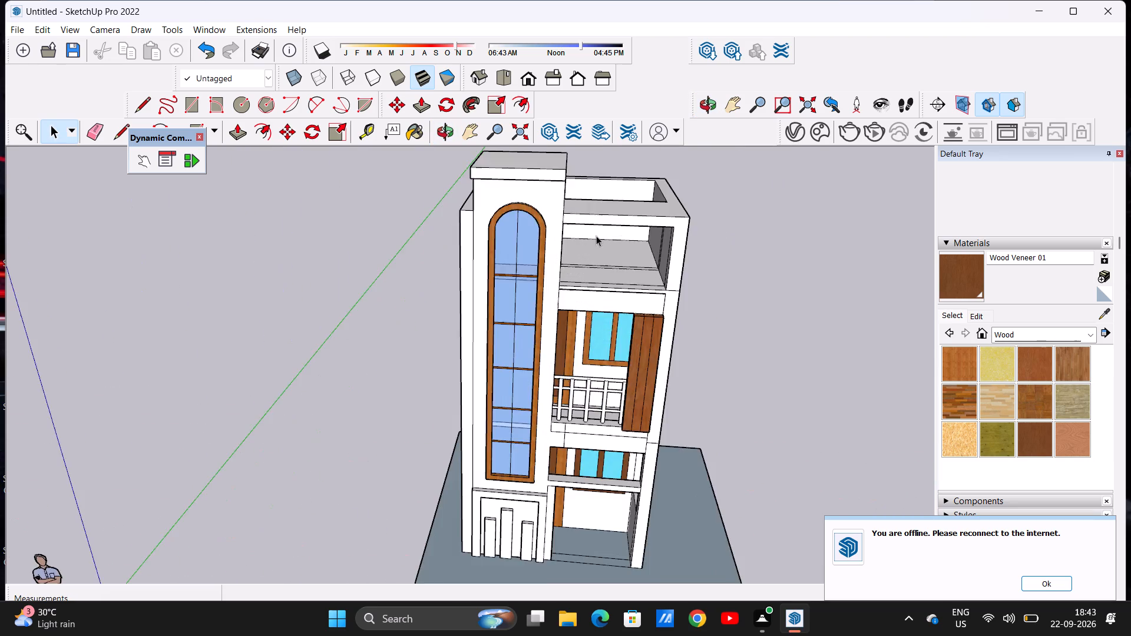
pyautogui.scroll(3, 596, 236)
pyautogui.scroll(-8, 584, 245)
pyautogui.moveTo(585, 300); pyautogui.dragTo(501, 234, button='middle')
pyautogui.scroll(7, 602, 269)
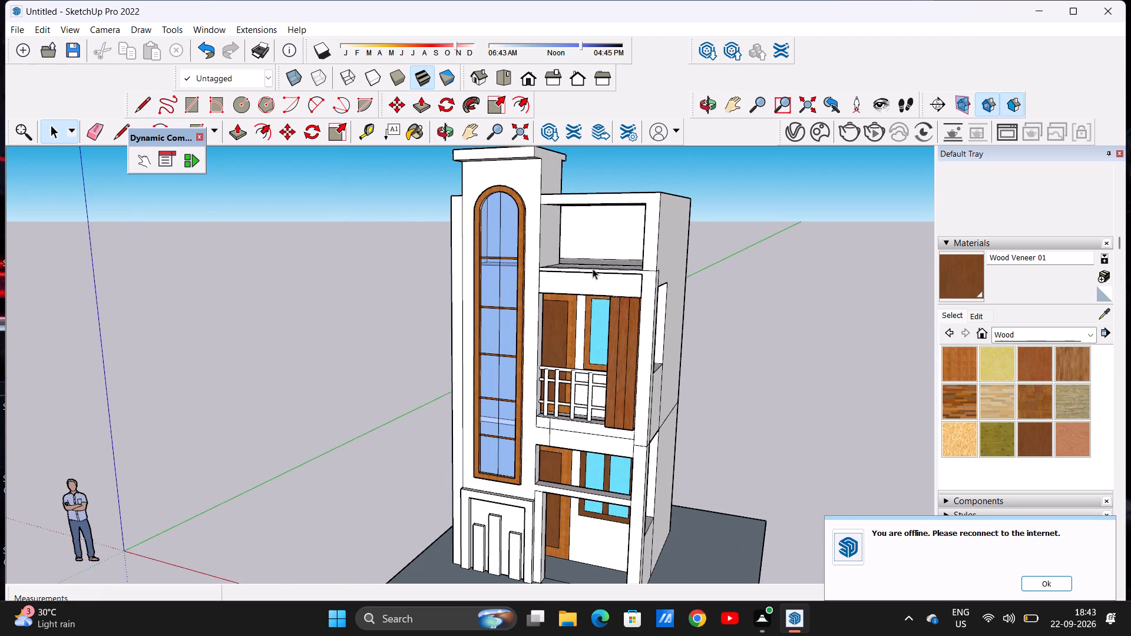
pyautogui.scroll(-5, 538, 243)
pyautogui.scroll(1, 496, 273)
pyautogui.moveTo(482, 273); pyautogui.dragTo(501, 350, button='middle')
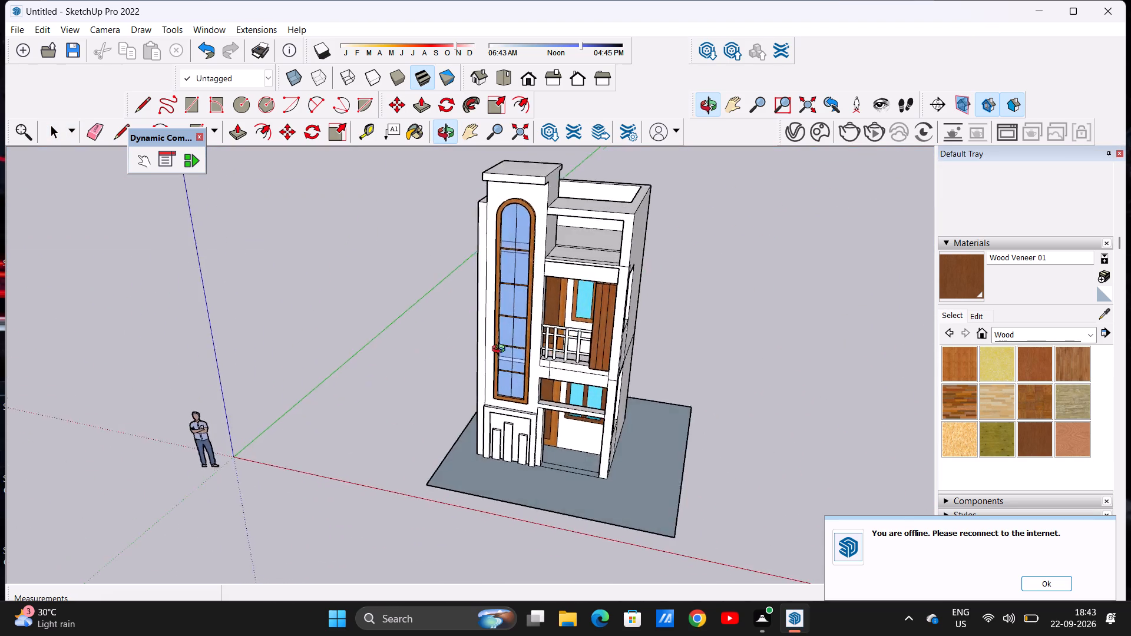
pyautogui.moveTo(501, 350); pyautogui.dragTo(421, 333, button='middle')
pyautogui.scroll(11, 590, 358)
pyautogui.scroll(-7, 560, 335)
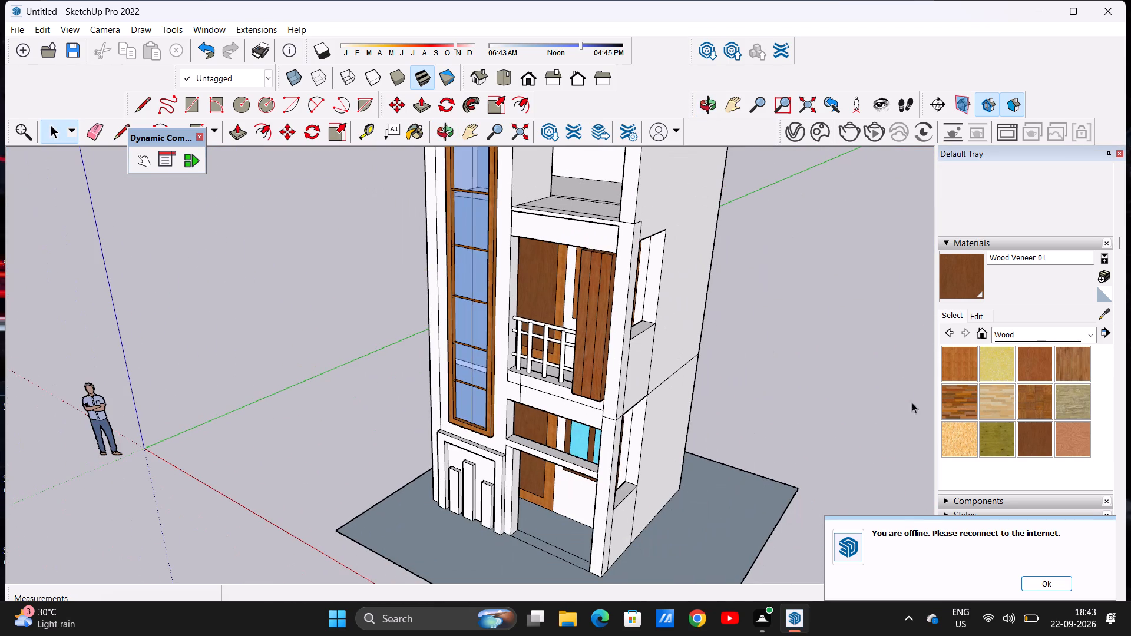
# Erase the two segments of the stray vertical line on the front band below the balcony railing.
pyautogui.scroll(11, 520, 405)
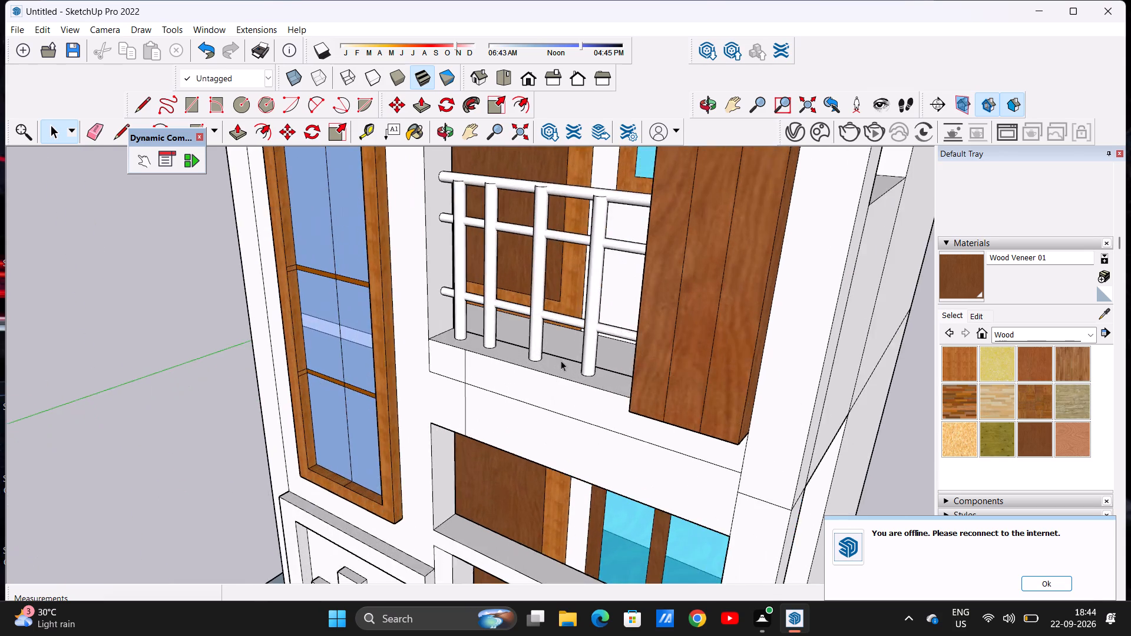
pyautogui.moveTo(561, 360); pyautogui.dragTo(634, 270, button='middle')
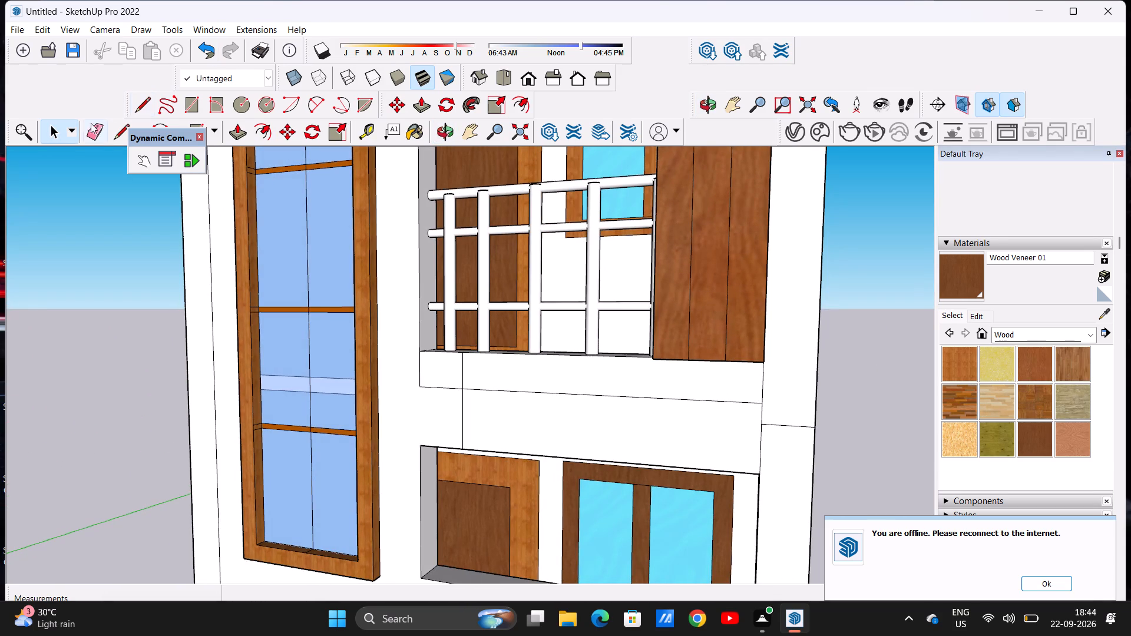
pyautogui.click(87, 130)
pyautogui.scroll(10, 445, 403)
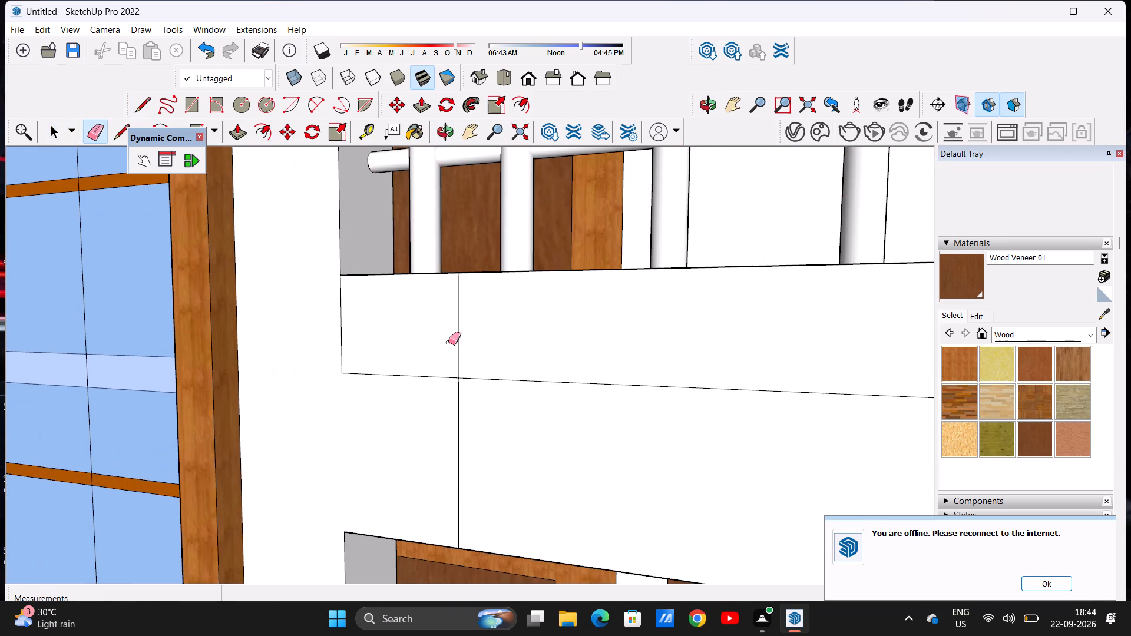
pyautogui.click(459, 333)
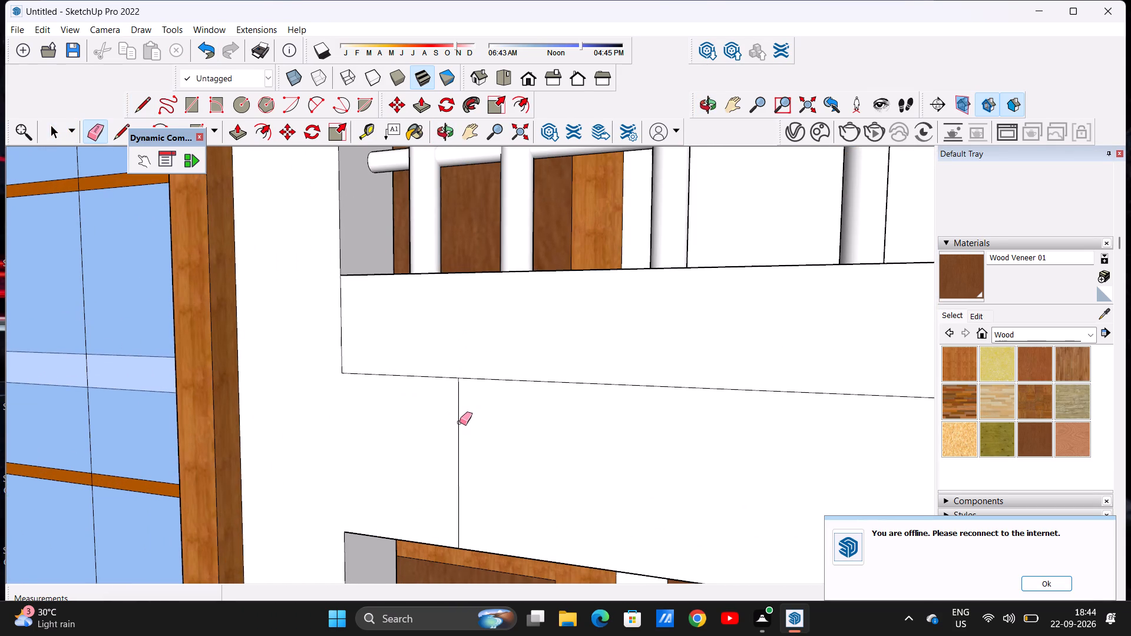
pyautogui.click(459, 422)
pyautogui.scroll(-5, 474, 388)
pyautogui.scroll(1, 474, 387)
pyautogui.scroll(-7, 474, 387)
pyautogui.scroll(1, 476, 386)
pyautogui.scroll(-12, 477, 386)
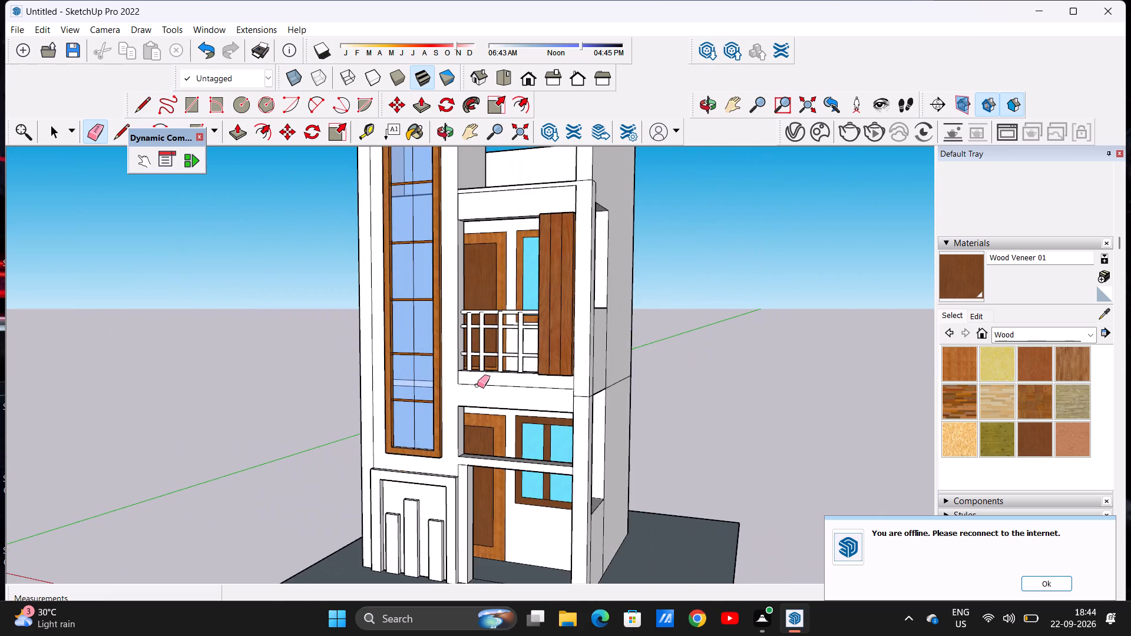
pyautogui.scroll(3, 477, 385)
pyautogui.press('space')
# Examine the whole house from the front, above and below, including the roof, the arched window and the top-floor ceiling.
pyautogui.scroll(-12, 415, 314)
pyautogui.moveTo(391, 221); pyautogui.dragTo(401, 235, button='middle')
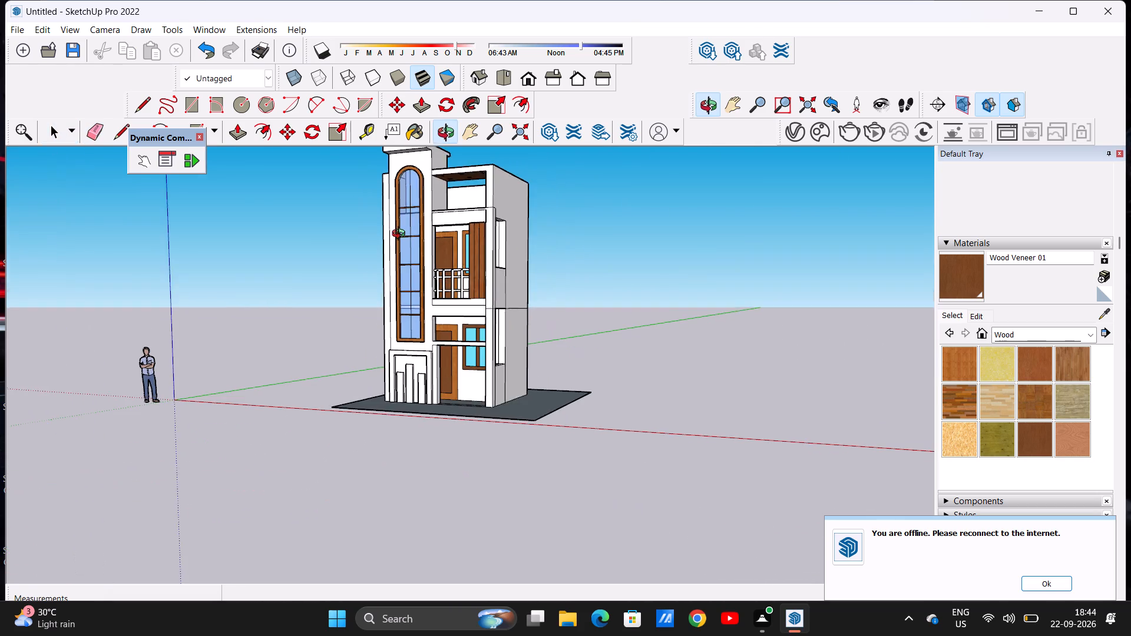
pyautogui.moveTo(401, 235); pyautogui.dragTo(532, 332, button='middle')
pyautogui.scroll(-8, 518, 310)
pyautogui.moveTo(348, 312); pyautogui.dragTo(279, 302, button='middle')
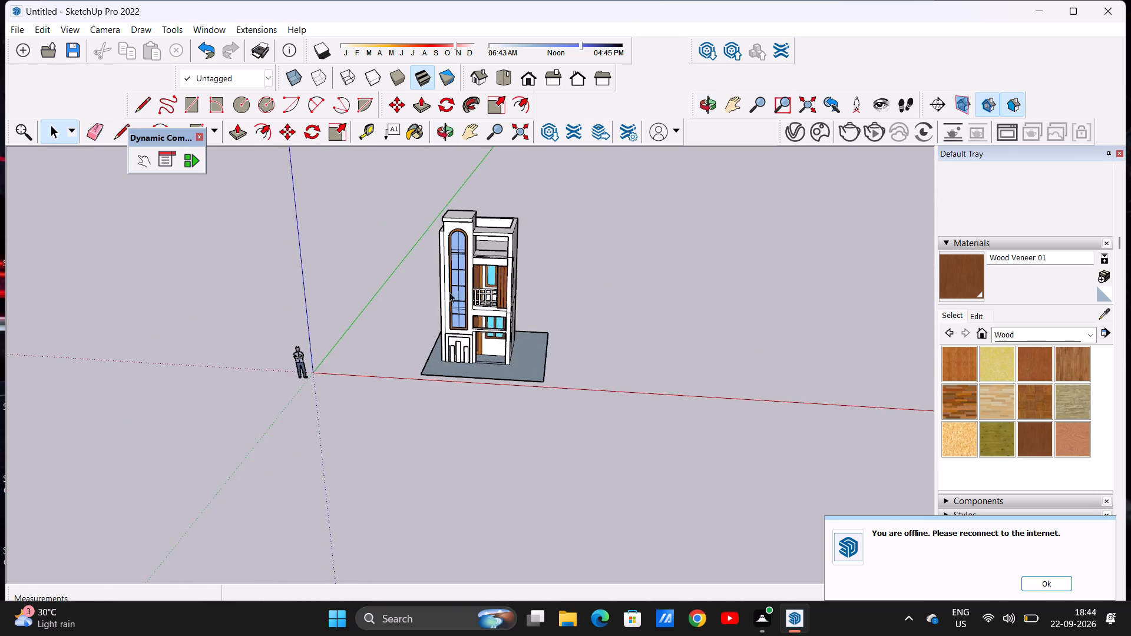
pyautogui.scroll(8, 456, 287)
pyautogui.scroll(-8, 465, 244)
pyautogui.scroll(2, 515, 205)
pyautogui.moveTo(515, 205); pyautogui.dragTo(447, 234, button='middle')
pyautogui.scroll(12, 458, 226)
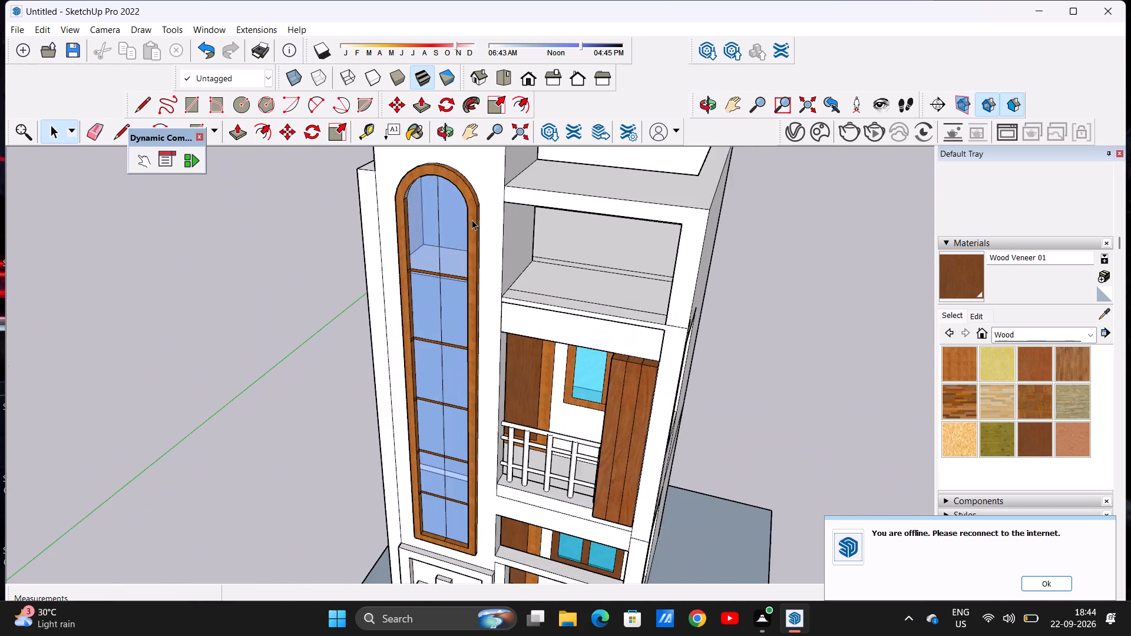
pyautogui.scroll(-8, 472, 220)
pyautogui.scroll(10, 504, 223)
pyautogui.moveTo(492, 283); pyautogui.dragTo(527, 390, button='middle')
pyautogui.scroll(-5, 517, 334)
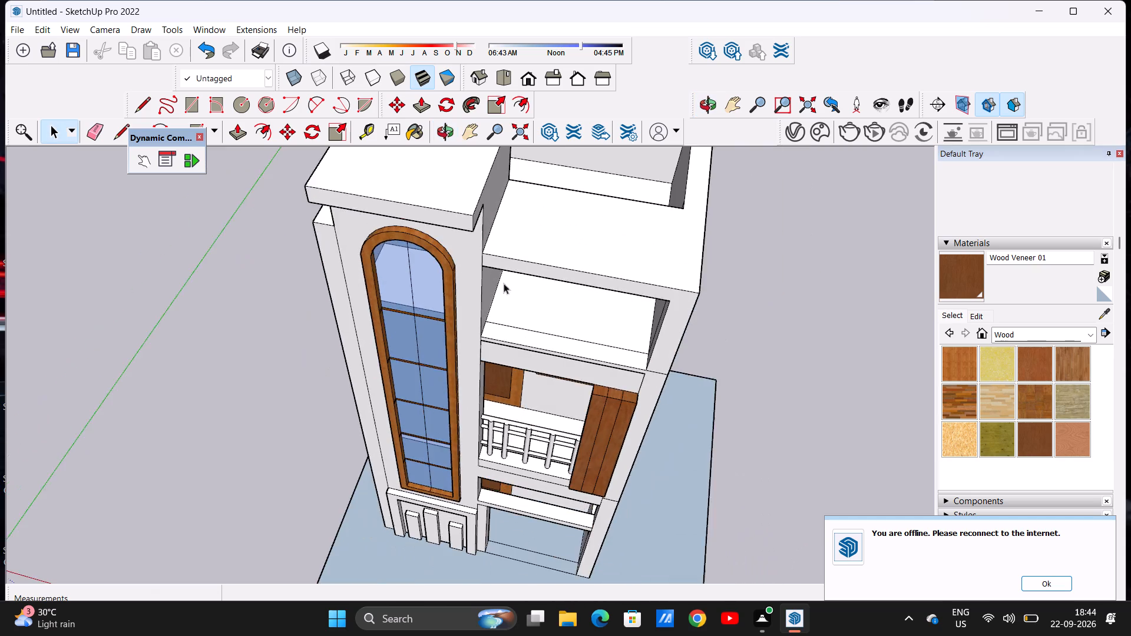
pyautogui.moveTo(556, 377); pyautogui.dragTo(533, 114, button='middle')
pyautogui.moveTo(555, 210); pyautogui.dragTo(620, 119, button='middle')
pyautogui.scroll(8, 538, 217)
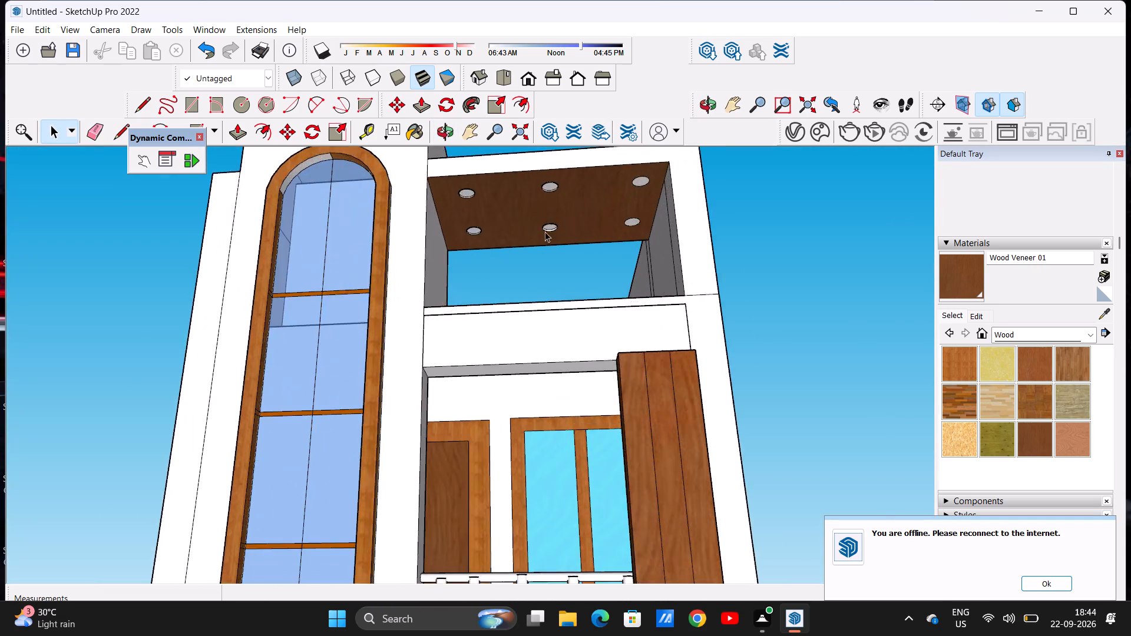
pyautogui.scroll(2, 545, 231)
pyautogui.scroll(-16, 546, 205)
pyautogui.moveTo(543, 215); pyautogui.dragTo(550, 352, button='middle')
pyautogui.scroll(-6, 553, 328)
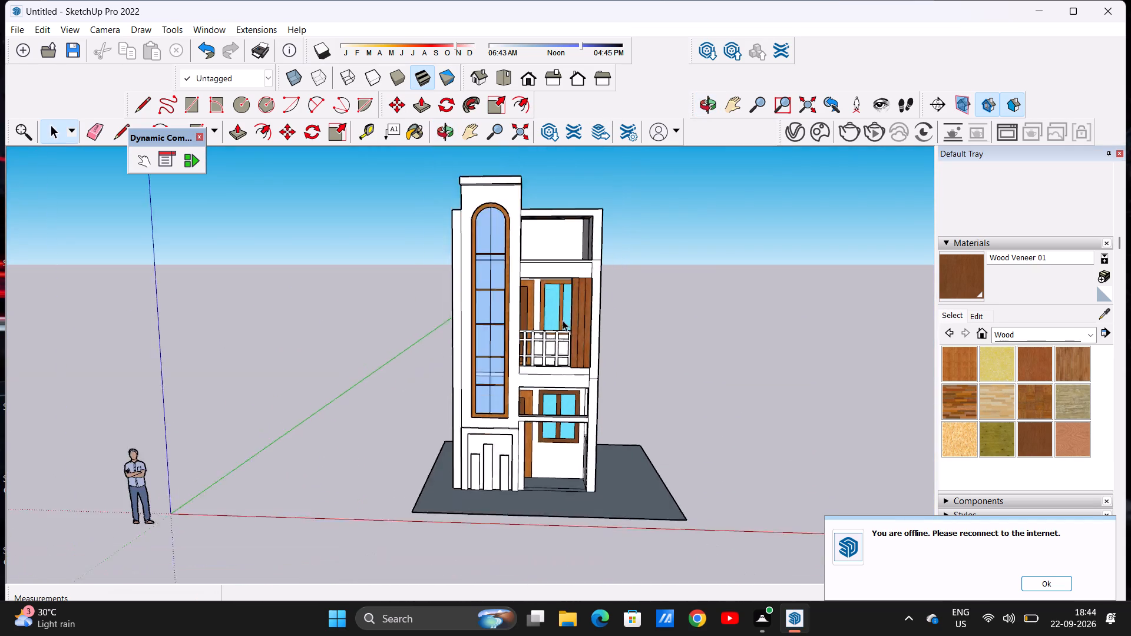
pyautogui.moveTo(552, 266); pyautogui.dragTo(426, 281, button='middle')
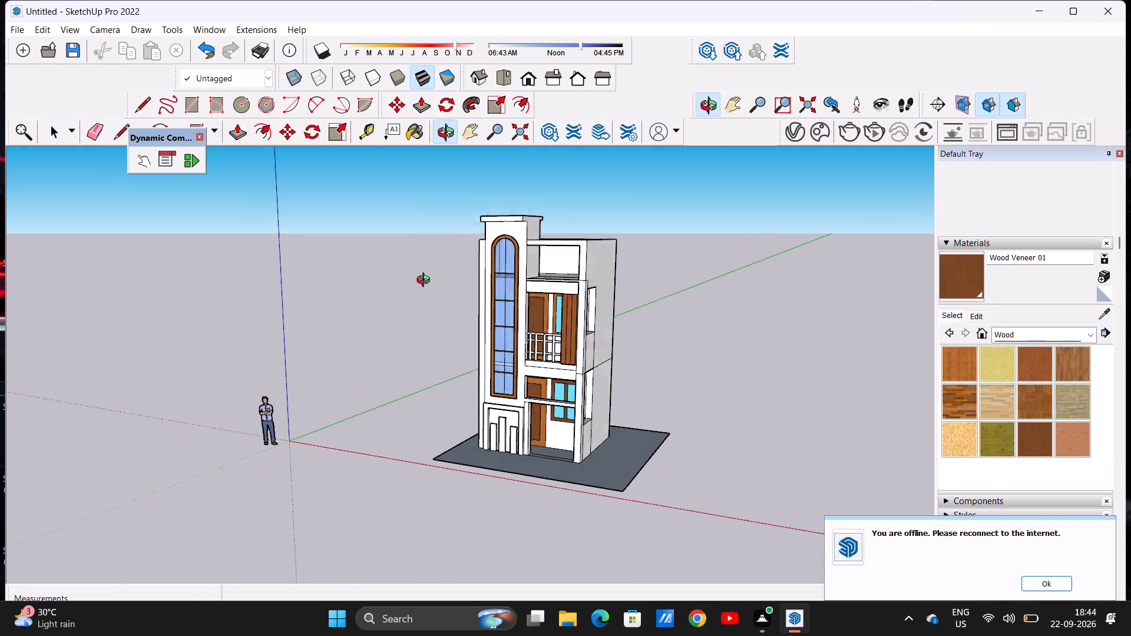
# Examine the whole house and its ground plane from the front and side, including the balcony, arched window and porch area.
pyautogui.moveTo(426, 281); pyautogui.dragTo(425, 281, button='middle')
pyautogui.scroll(11, 577, 316)
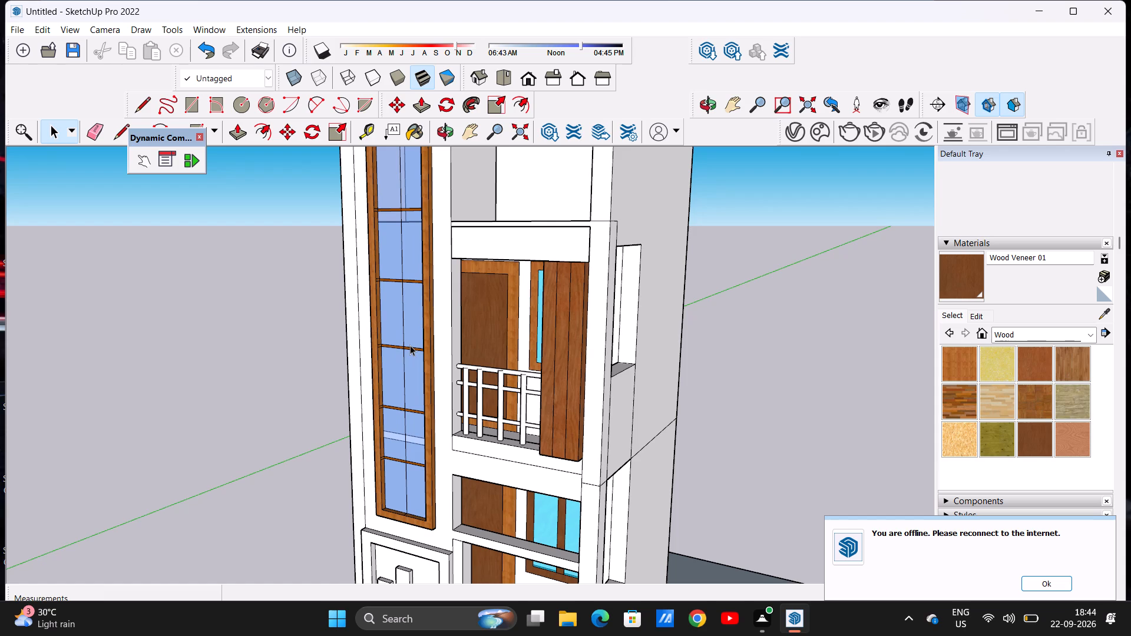
pyautogui.scroll(-7, 411, 345)
pyautogui.scroll(6, 482, 264)
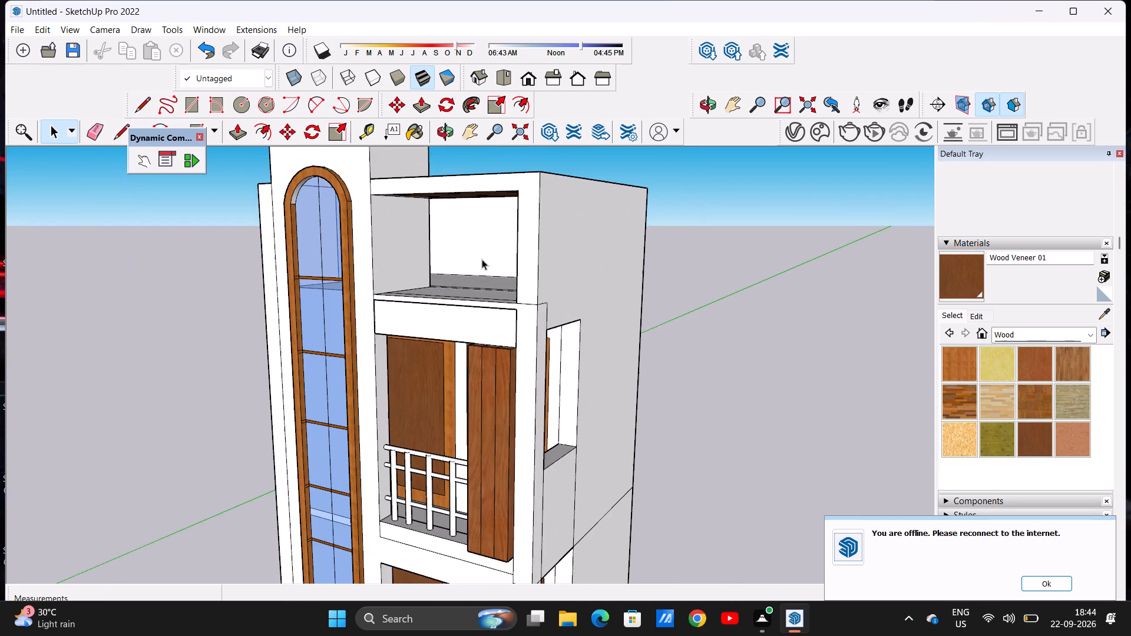
pyautogui.moveTo(424, 334); pyautogui.dragTo(419, 329, button='middle')
pyautogui.scroll(-9, 438, 306)
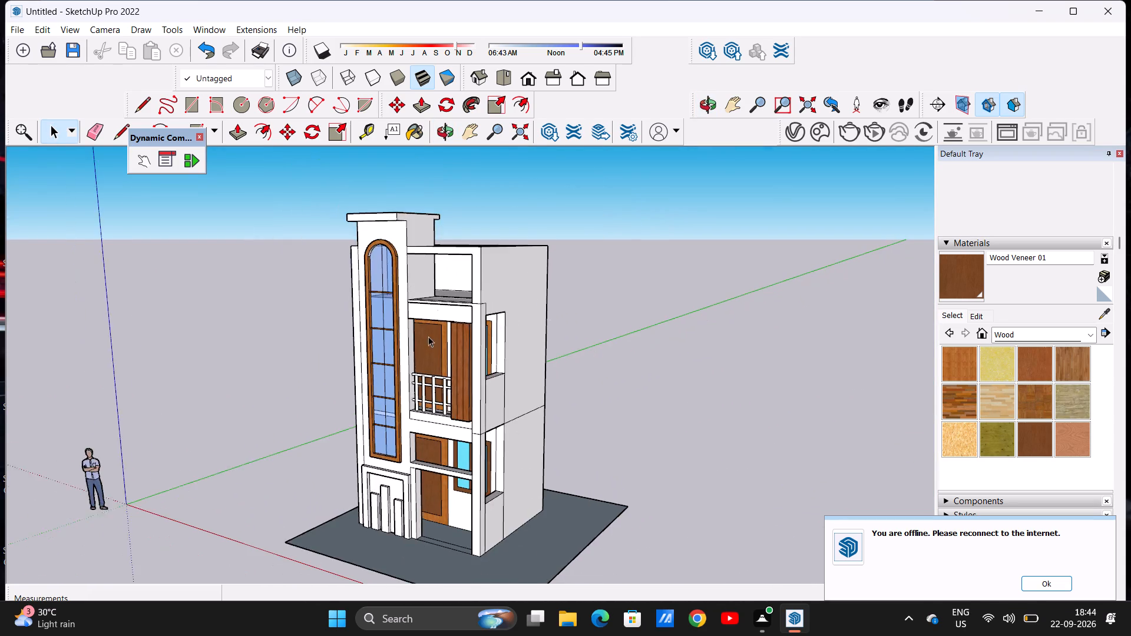
pyautogui.moveTo(408, 396); pyautogui.dragTo(485, 393, button='middle')
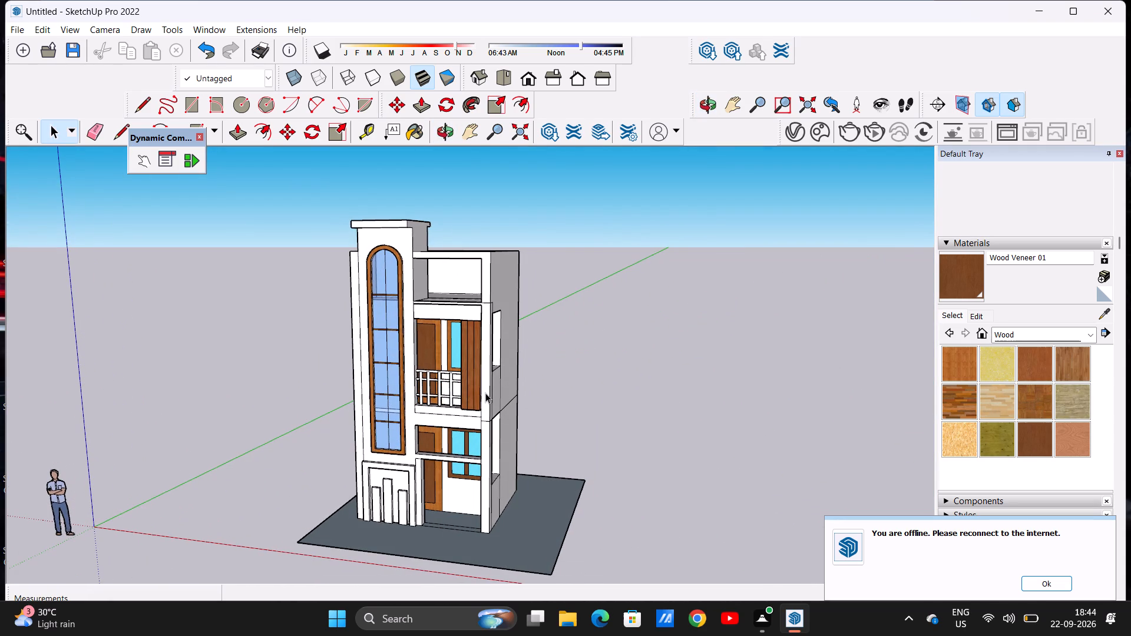
pyautogui.moveTo(433, 376); pyautogui.dragTo(511, 388, button='middle')
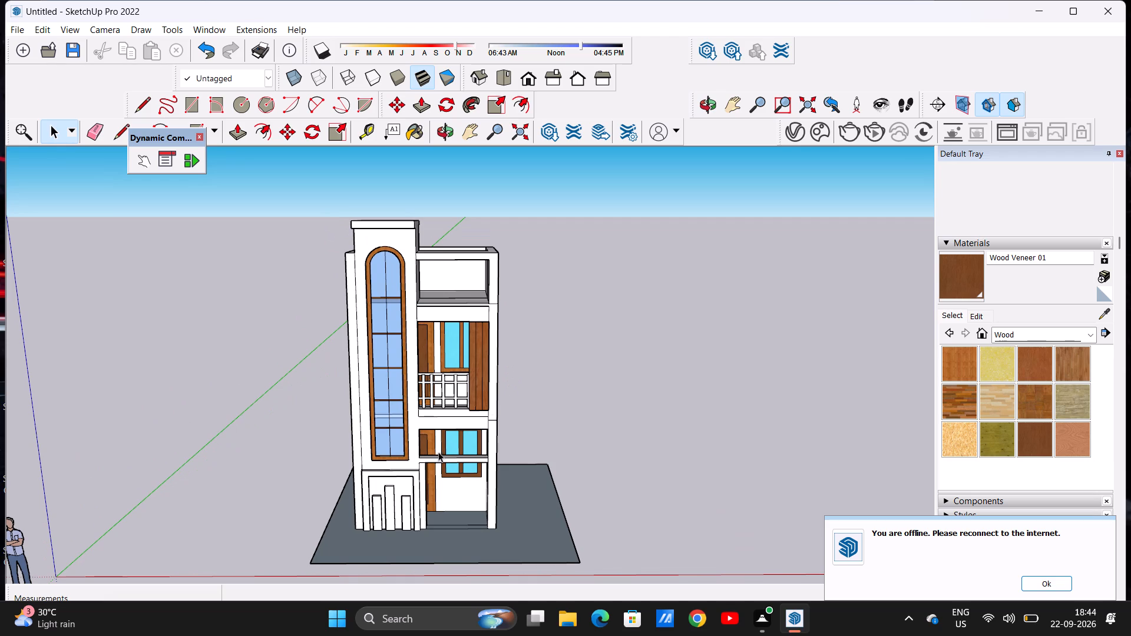
pyautogui.moveTo(442, 466); pyautogui.dragTo(451, 387, button='middle')
pyautogui.scroll(5, 505, 517)
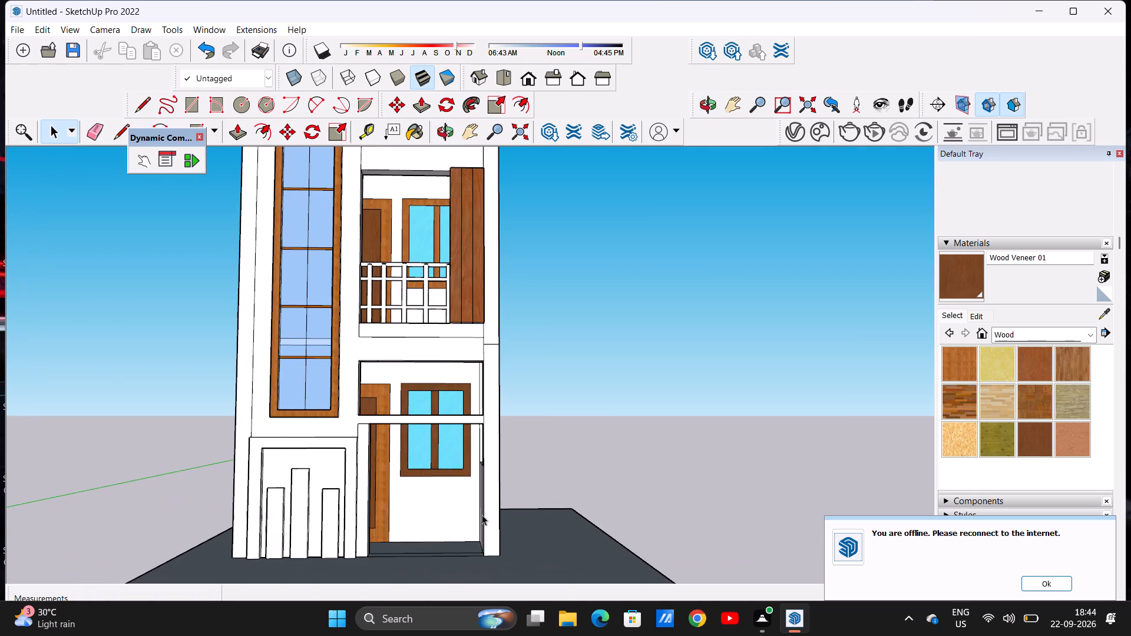
pyautogui.scroll(-3, 452, 487)
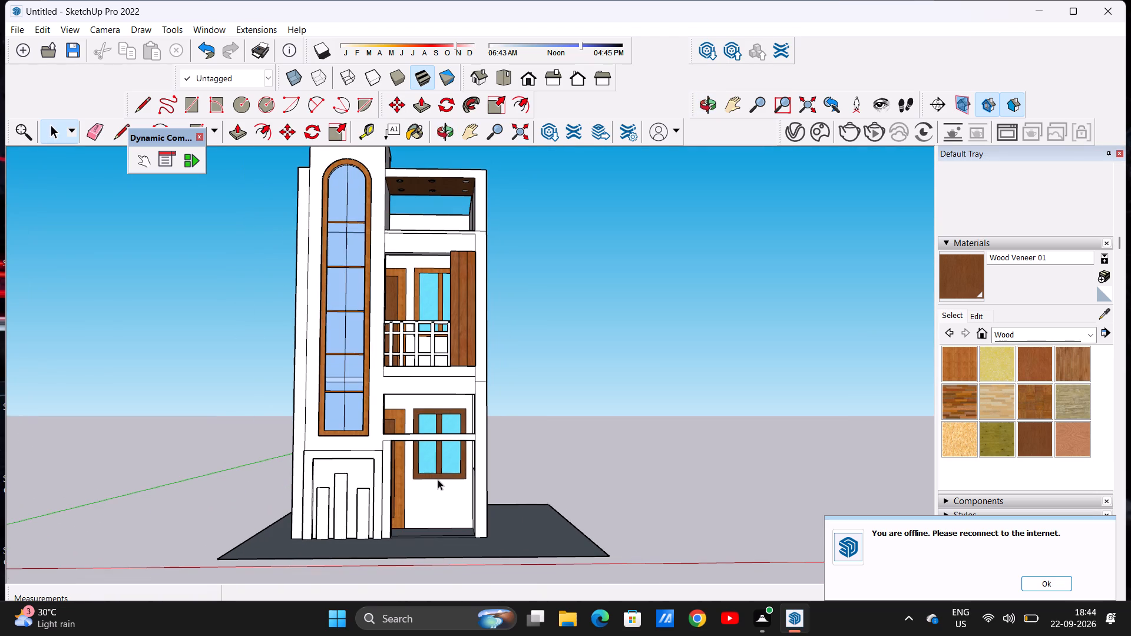
pyautogui.scroll(-4, 422, 469)
pyautogui.moveTo(415, 521); pyautogui.dragTo(444, 635, button='middle')
pyautogui.scroll(6, 397, 536)
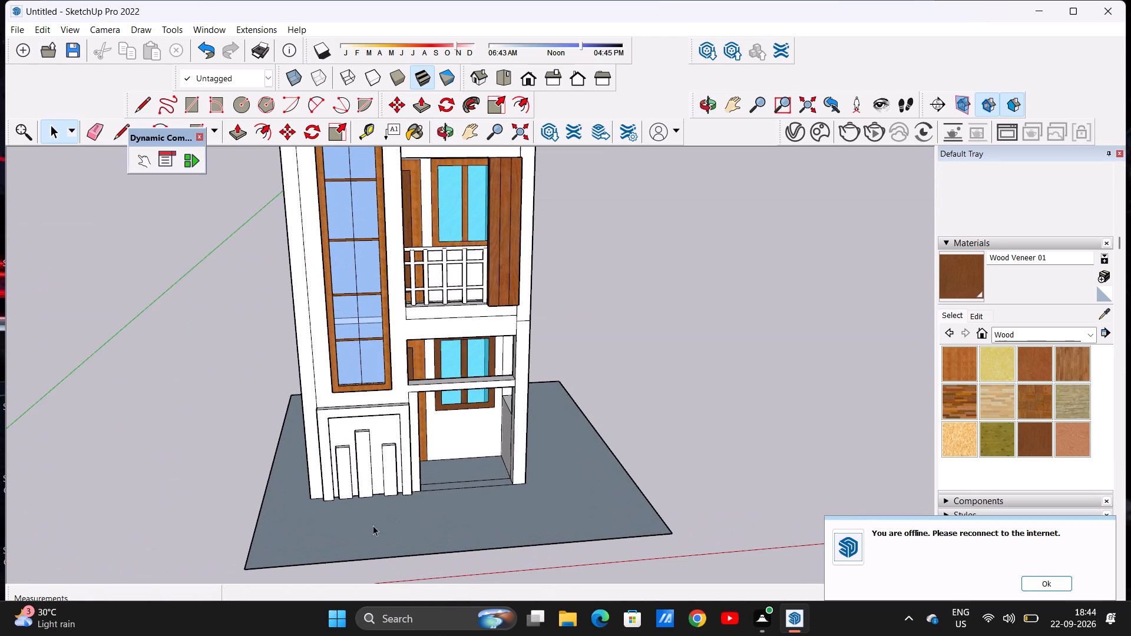
pyautogui.scroll(-1, 318, 538)
pyautogui.scroll(1, 313, 536)
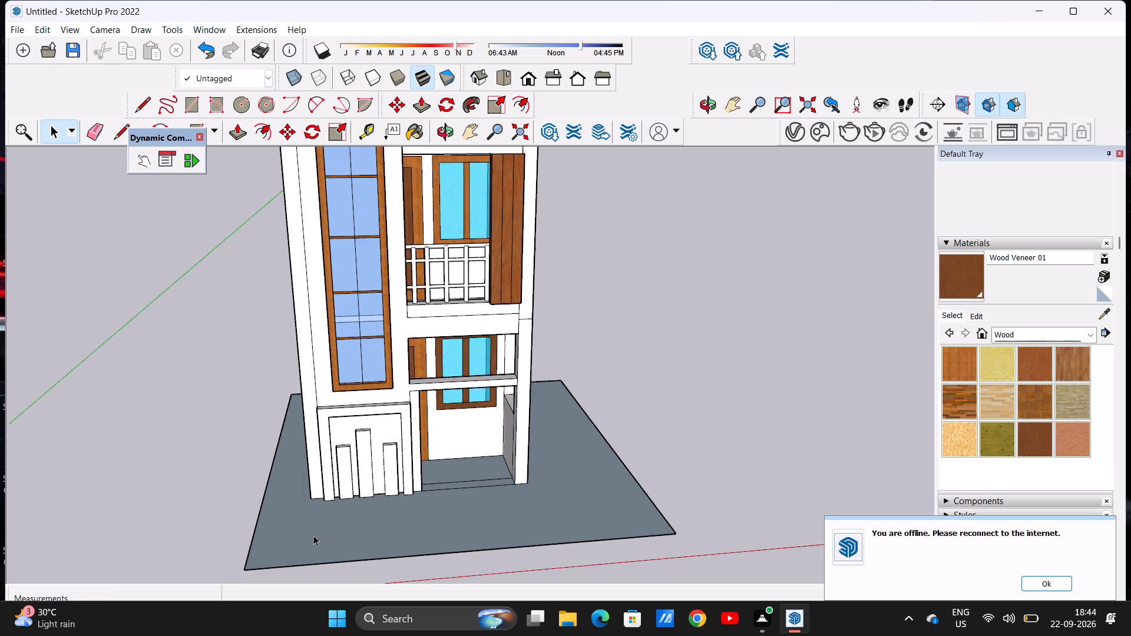
pyautogui.scroll(1, 313, 535)
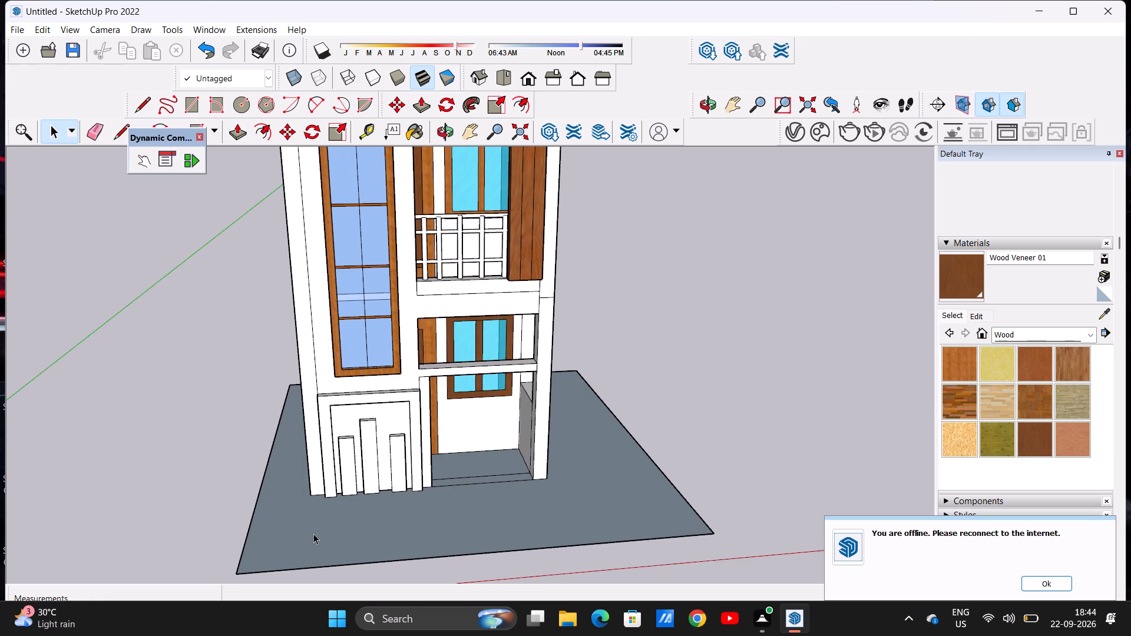
pyautogui.scroll(-6, 356, 492)
pyautogui.scroll(2, 402, 476)
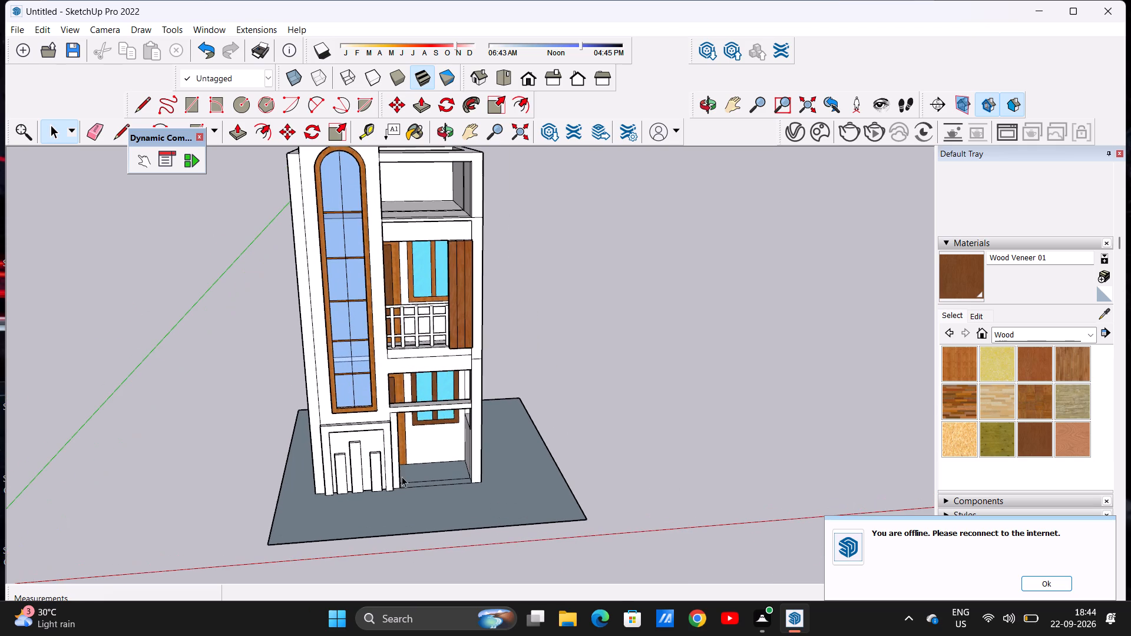
pyautogui.scroll(-3, 402, 466)
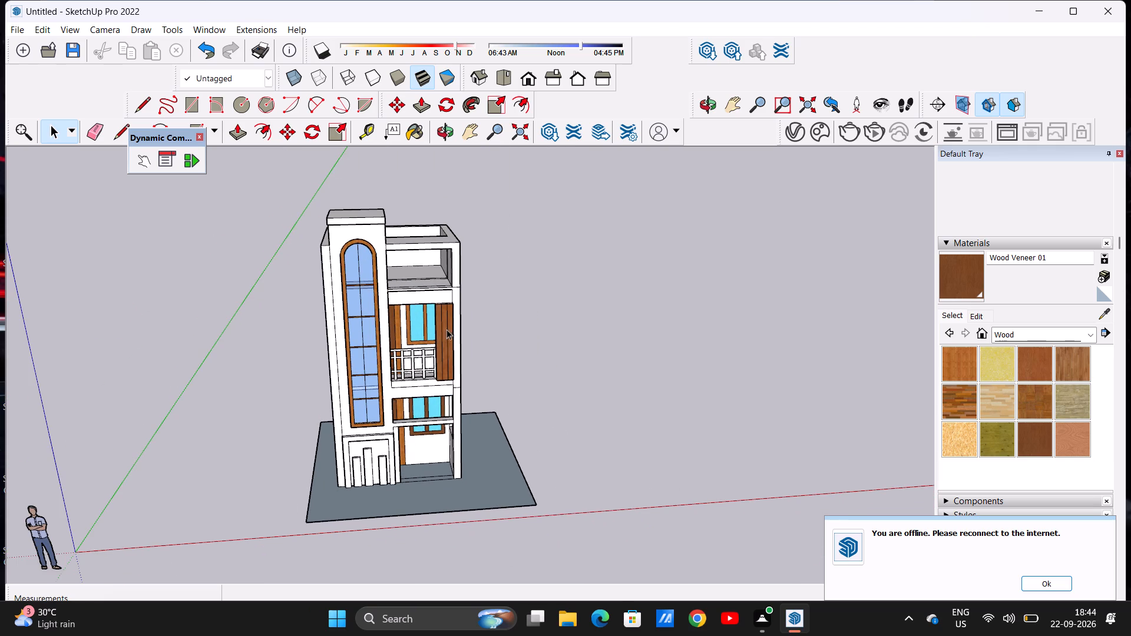
# Draw a circle of about 1 7/16" radius on the top-floor opening's front floor strip, near the arched-window end.
pyautogui.scroll(5, 445, 279)
pyautogui.moveTo(391, 329); pyautogui.dragTo(378, 377, button='middle')
pyautogui.scroll(6, 393, 267)
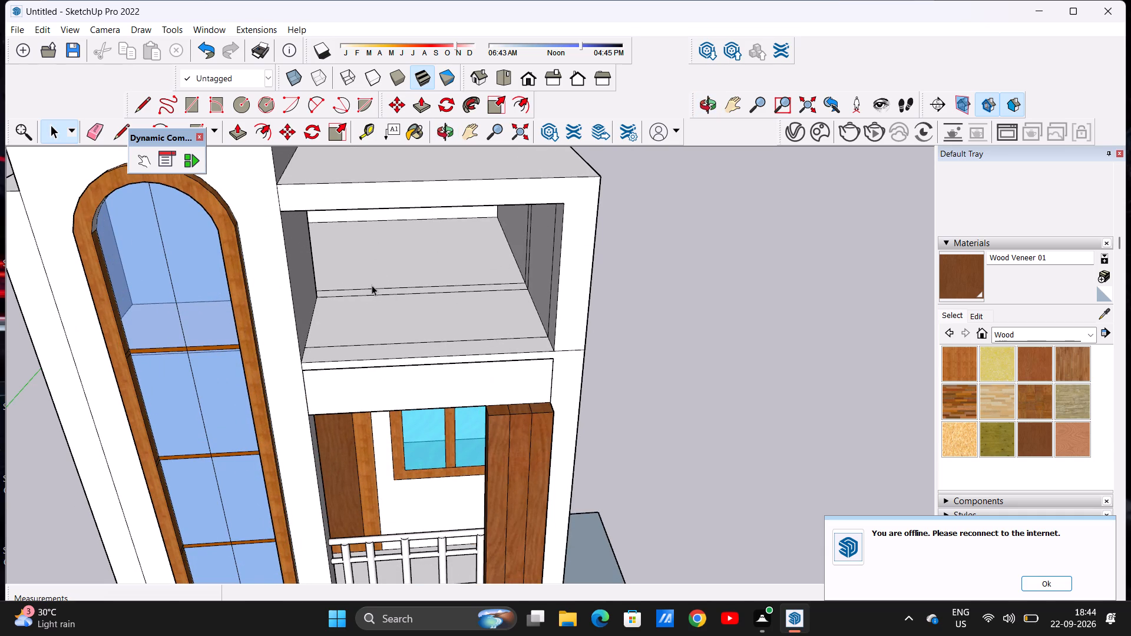
pyautogui.moveTo(363, 336); pyautogui.dragTo(333, 436, button='middle')
pyautogui.scroll(3, 356, 372)
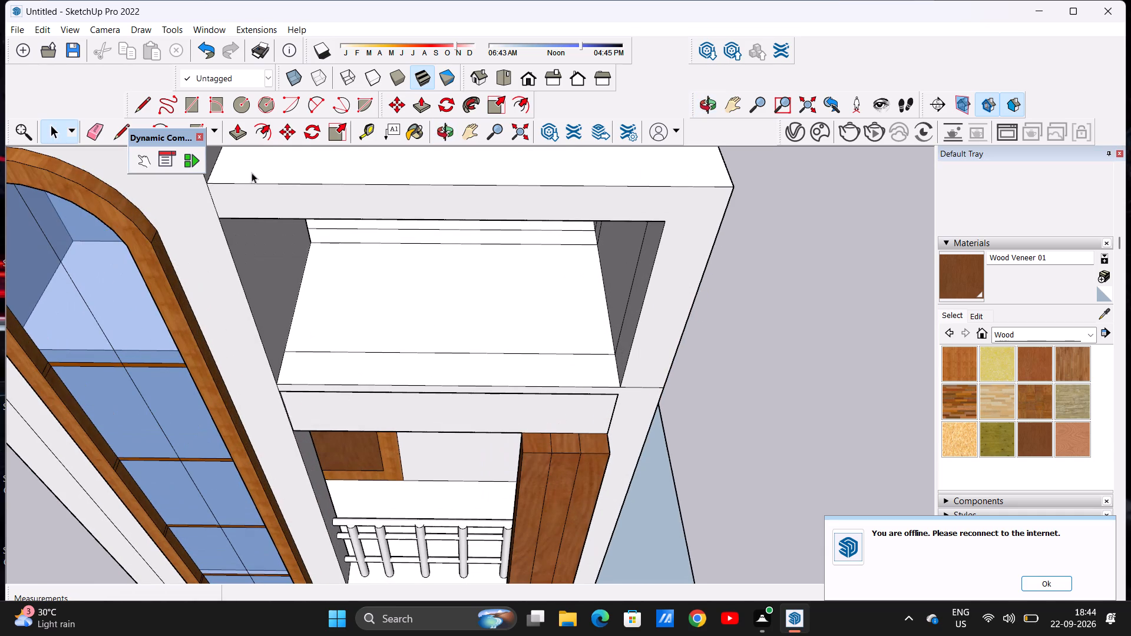
pyautogui.click(244, 97)
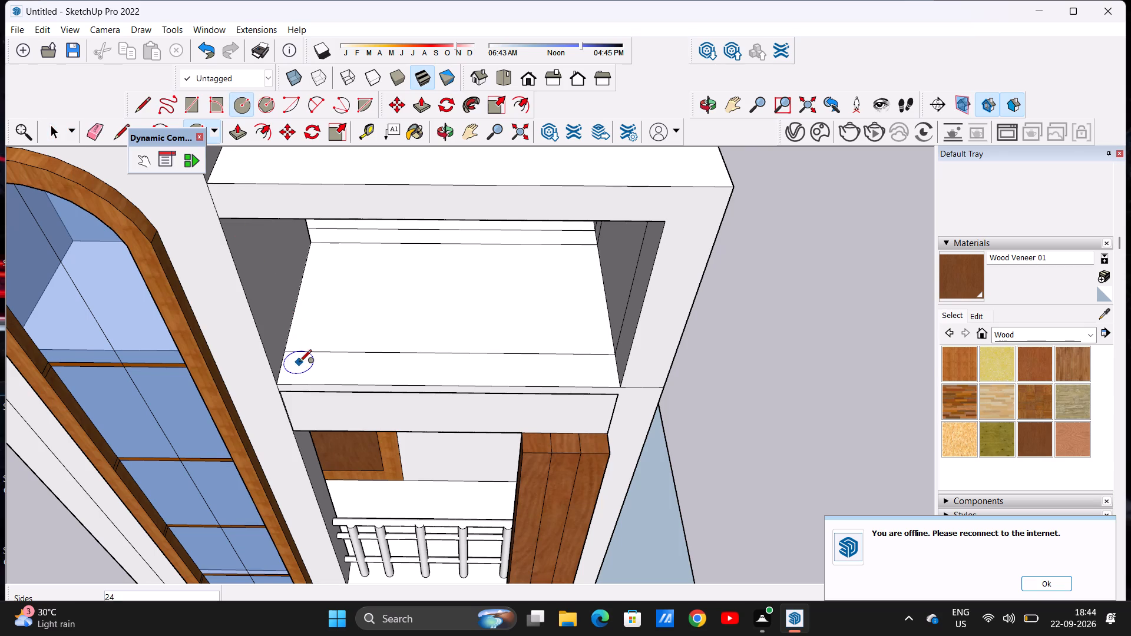
pyautogui.scroll(9, 314, 369)
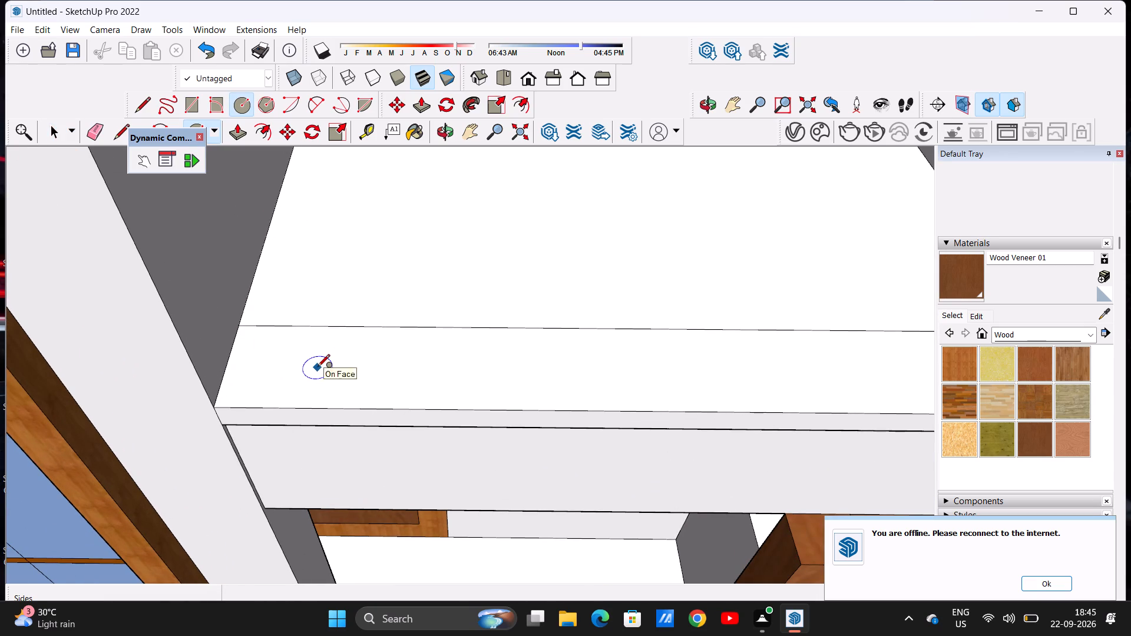
pyautogui.click(318, 367)
pyautogui.click(320, 355)
pyautogui.press('space')
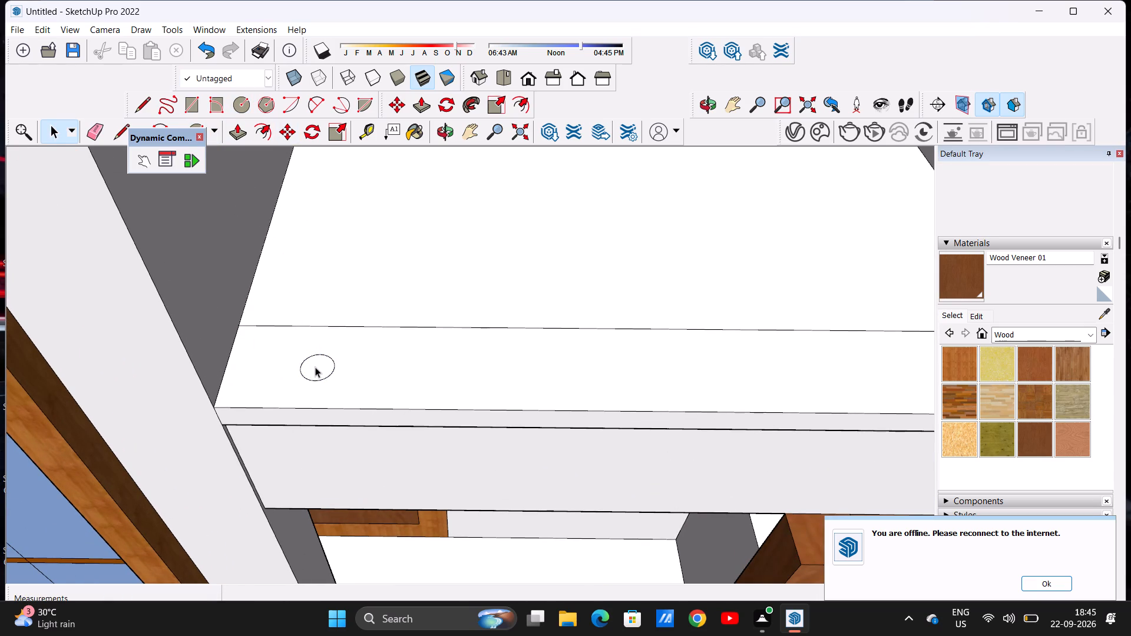
# Copy the circle about 4' 8 3/8" along the front floor strip to its opposite end.
pyautogui.click(322, 379)
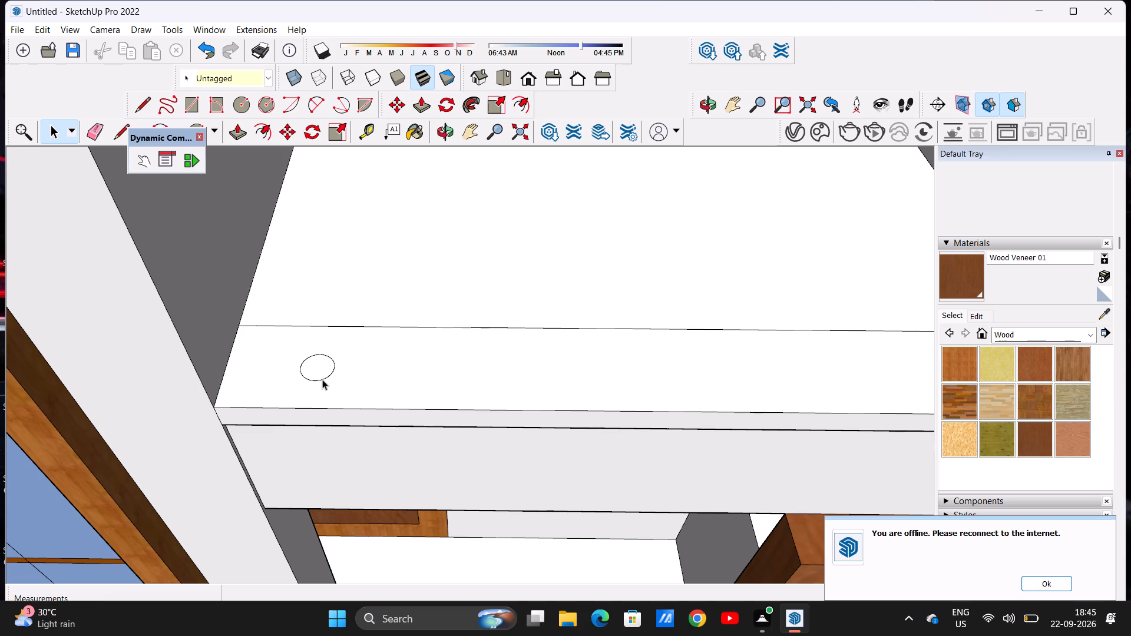
pyautogui.click(286, 131)
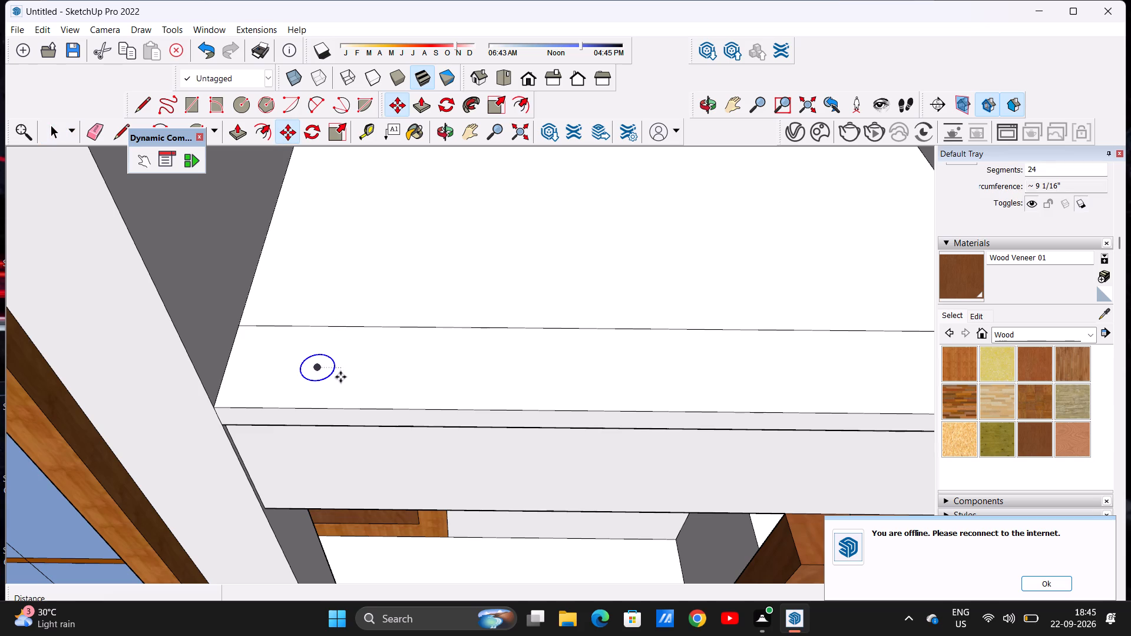
pyautogui.click(334, 372)
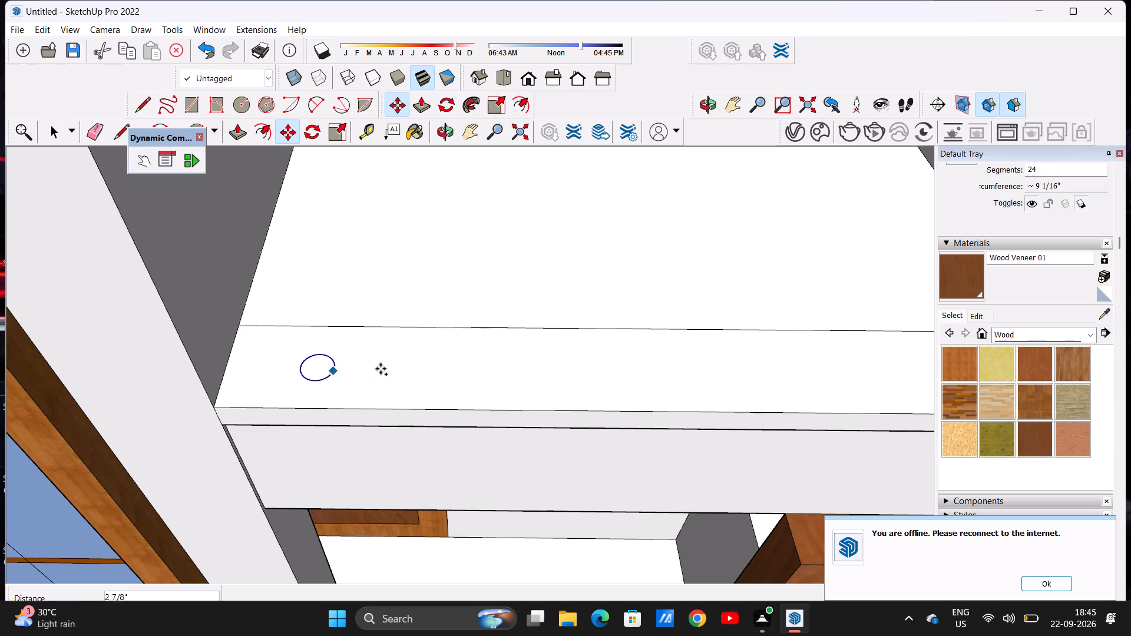
pyautogui.scroll(-11, 539, 384)
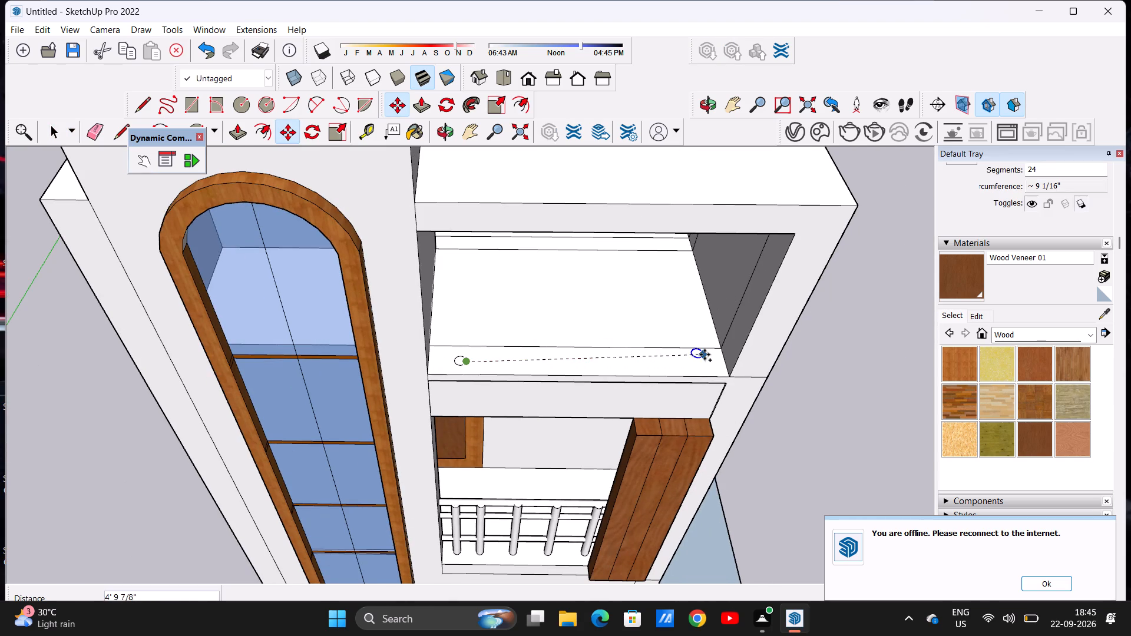
pyautogui.scroll(8, 705, 355)
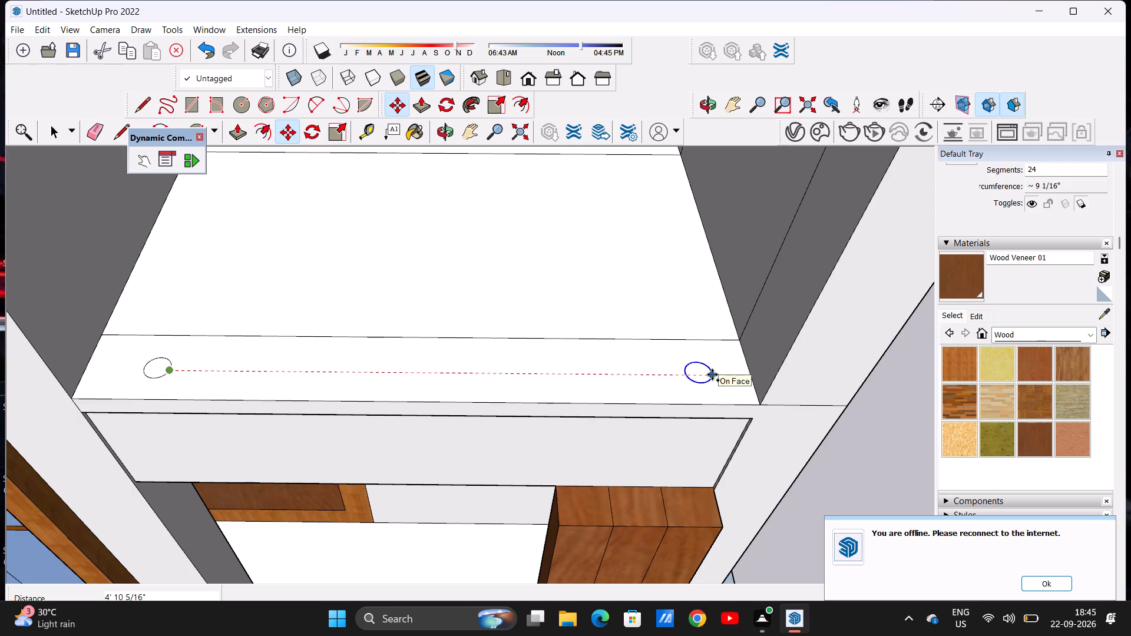
pyautogui.click(694, 380)
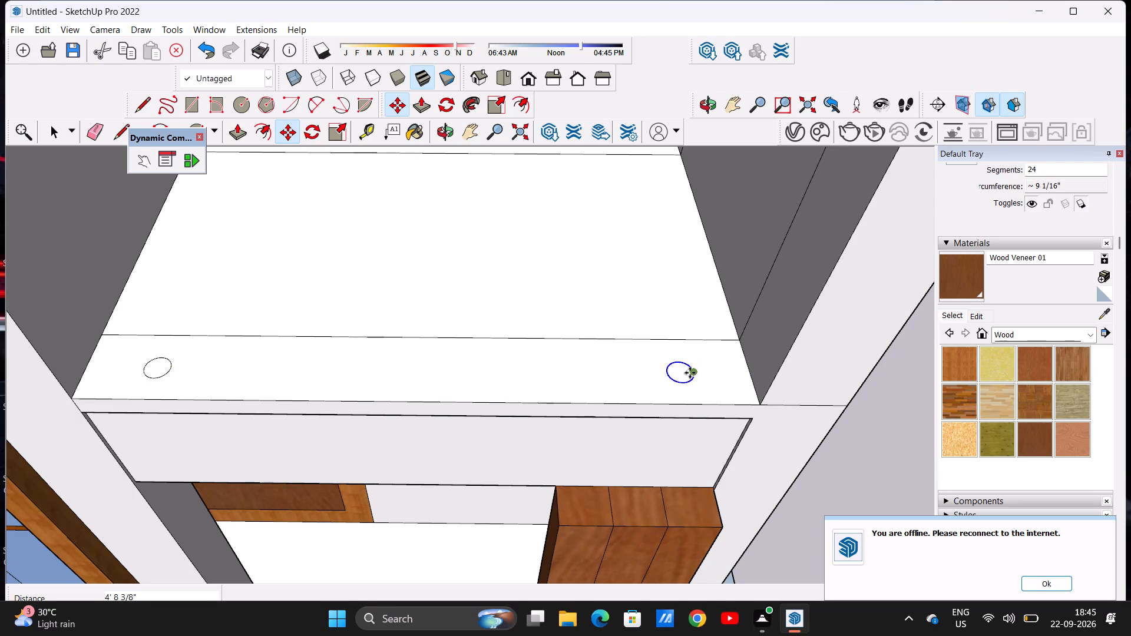
# Add four more copies of the circle between the two end circles, roughly 1' apart, to form an evenly spaced row of six.
pyautogui.click(690, 373)
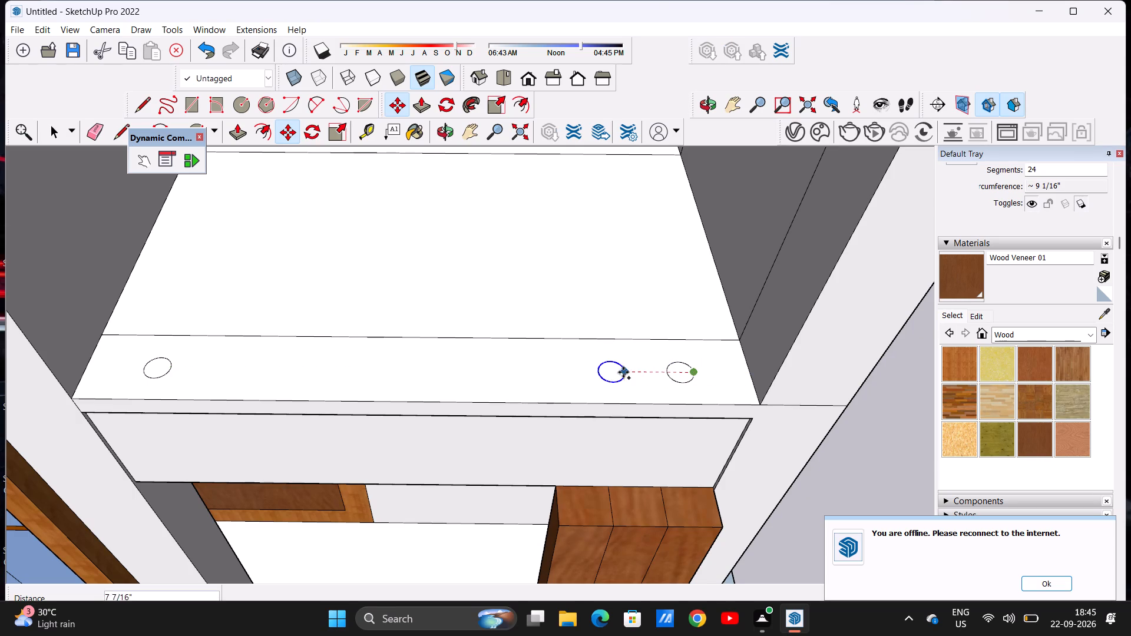
pyautogui.click(588, 371)
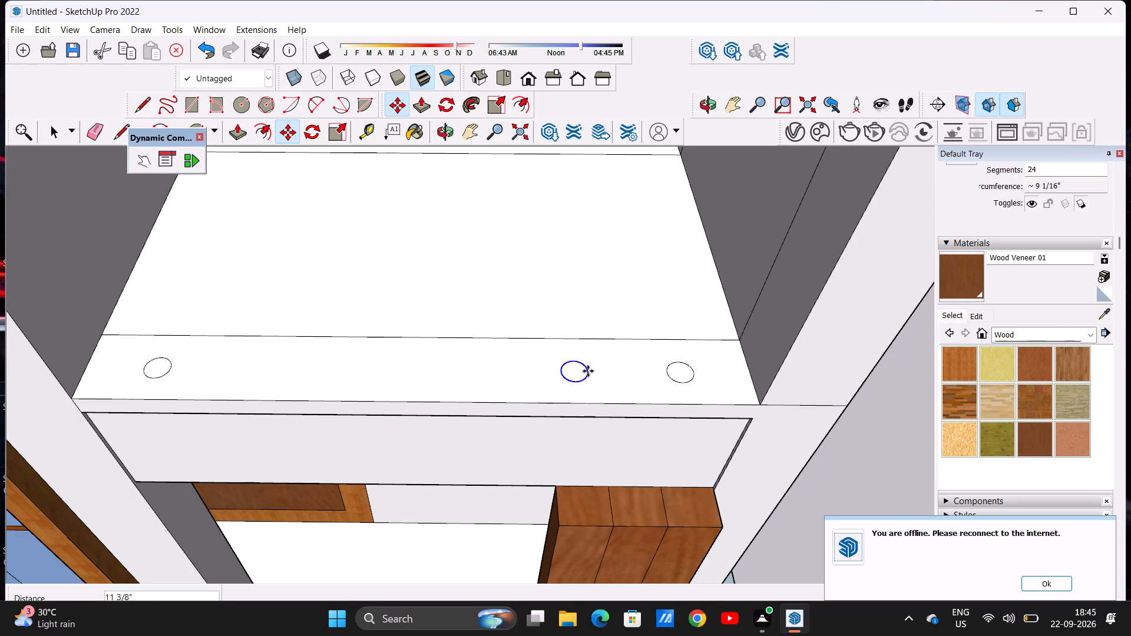
pyautogui.click(588, 371)
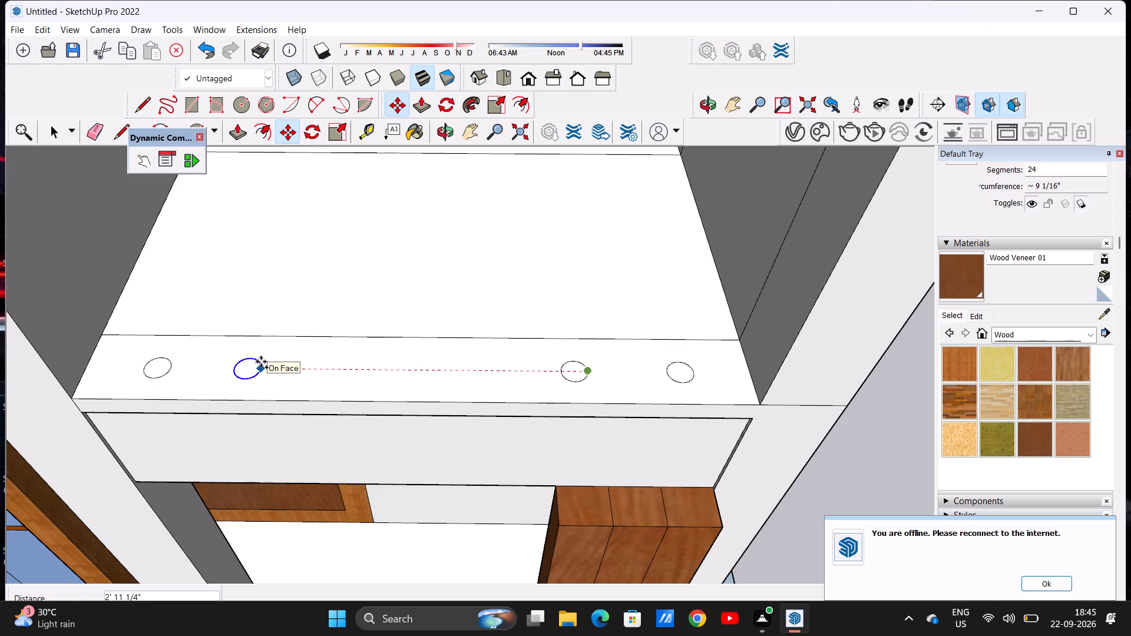
pyautogui.click(260, 362)
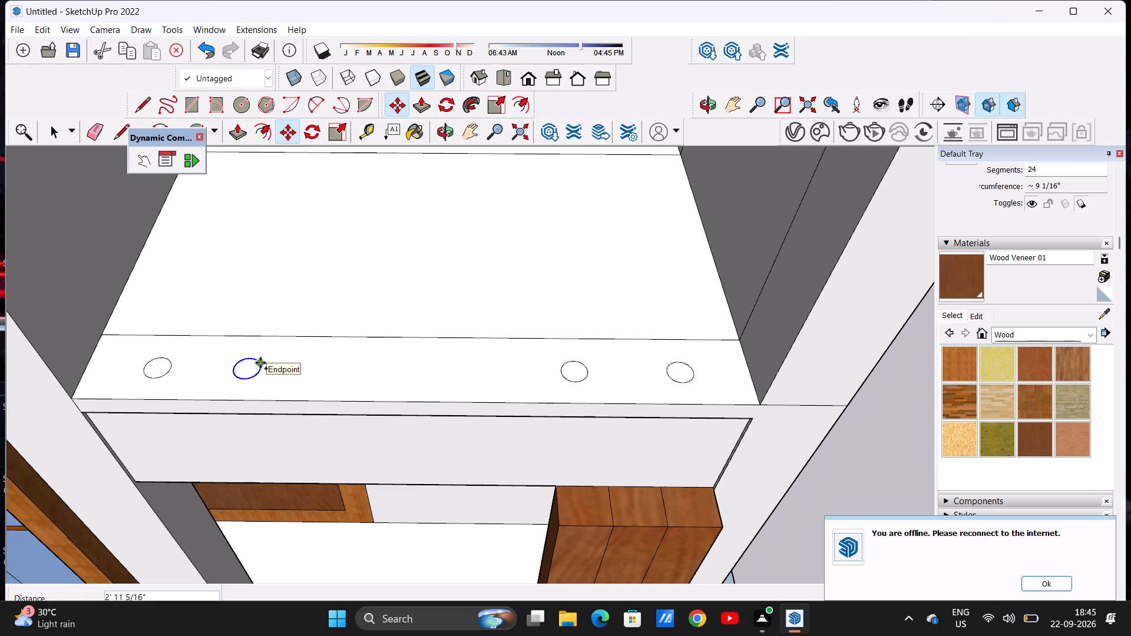
pyautogui.click(260, 363)
pyautogui.click(369, 362)
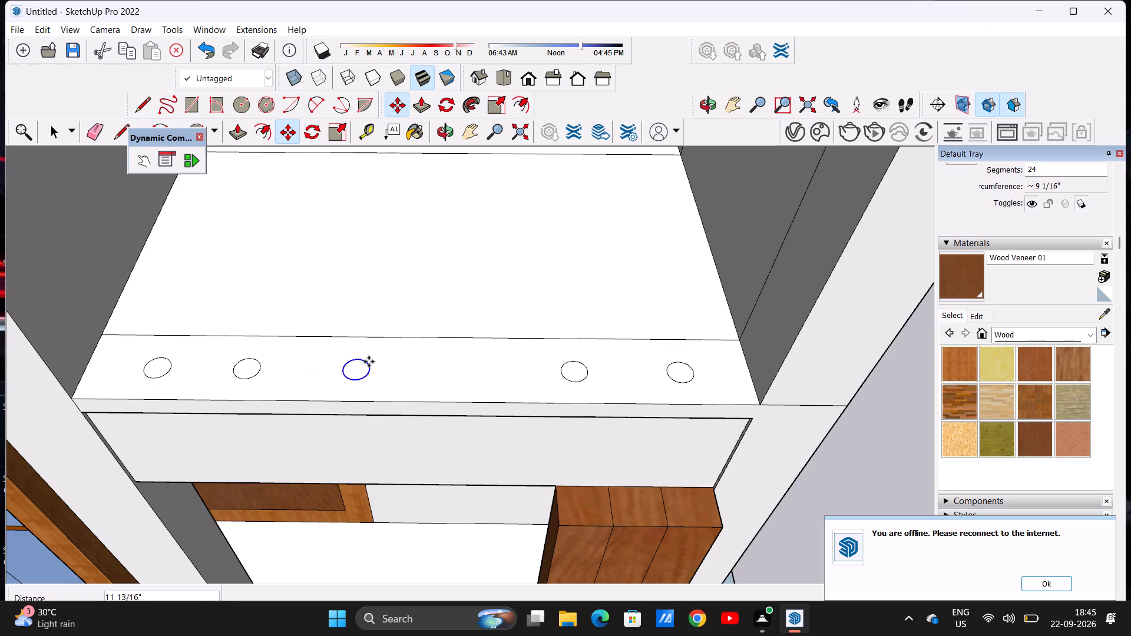
pyautogui.click(369, 362)
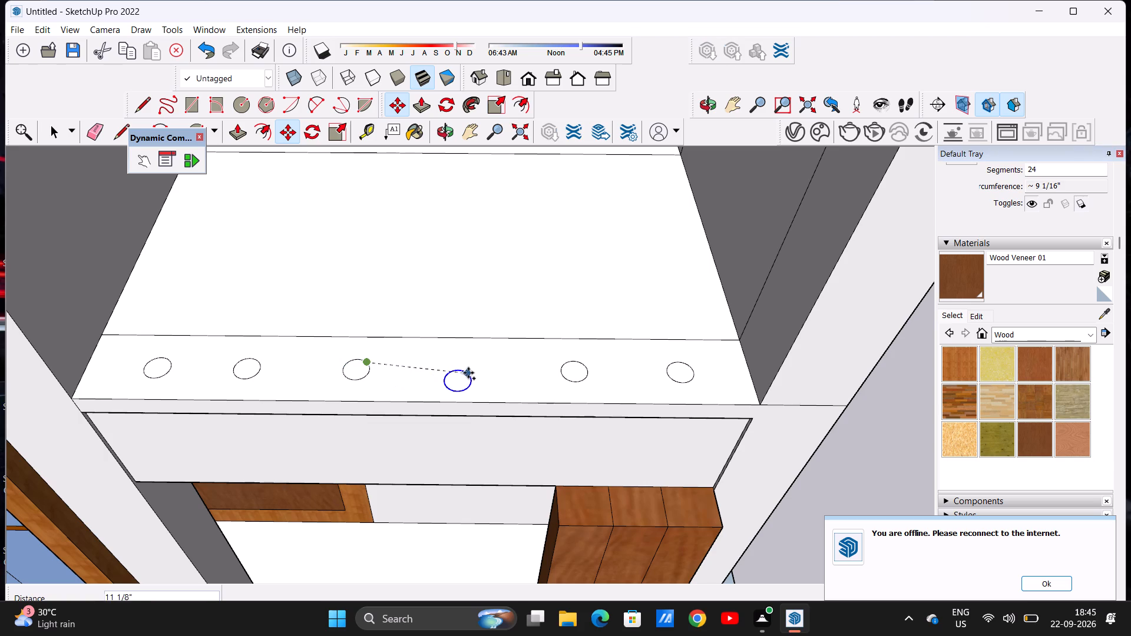
pyautogui.click(478, 367)
pyautogui.press('space')
pyautogui.press('space')
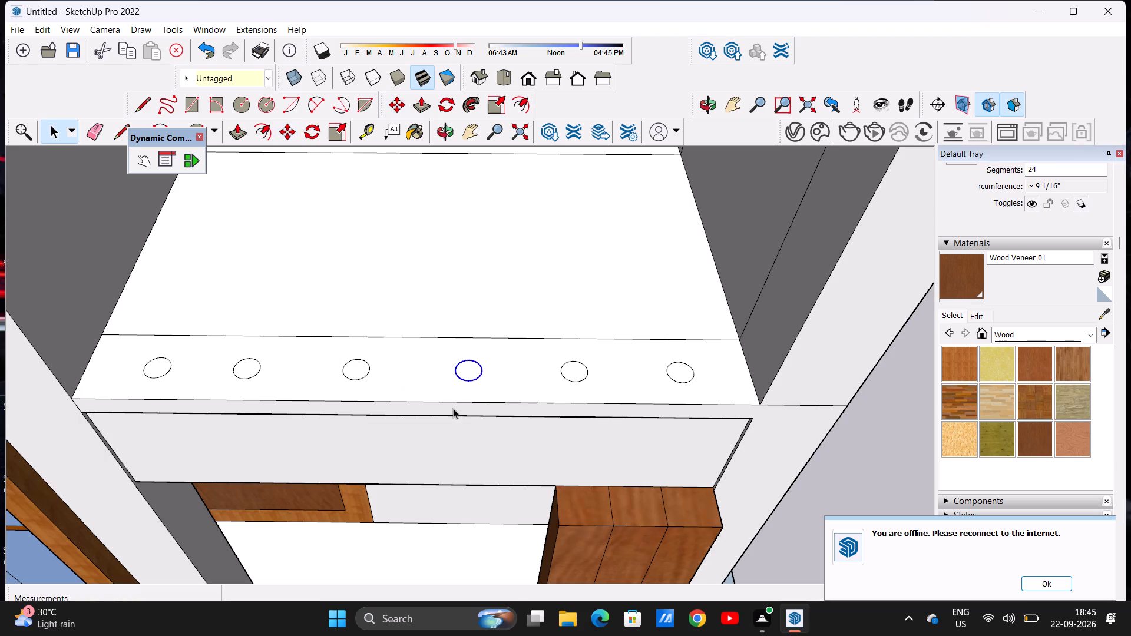
pyautogui.scroll(-10, 453, 408)
pyautogui.scroll(10, 464, 386)
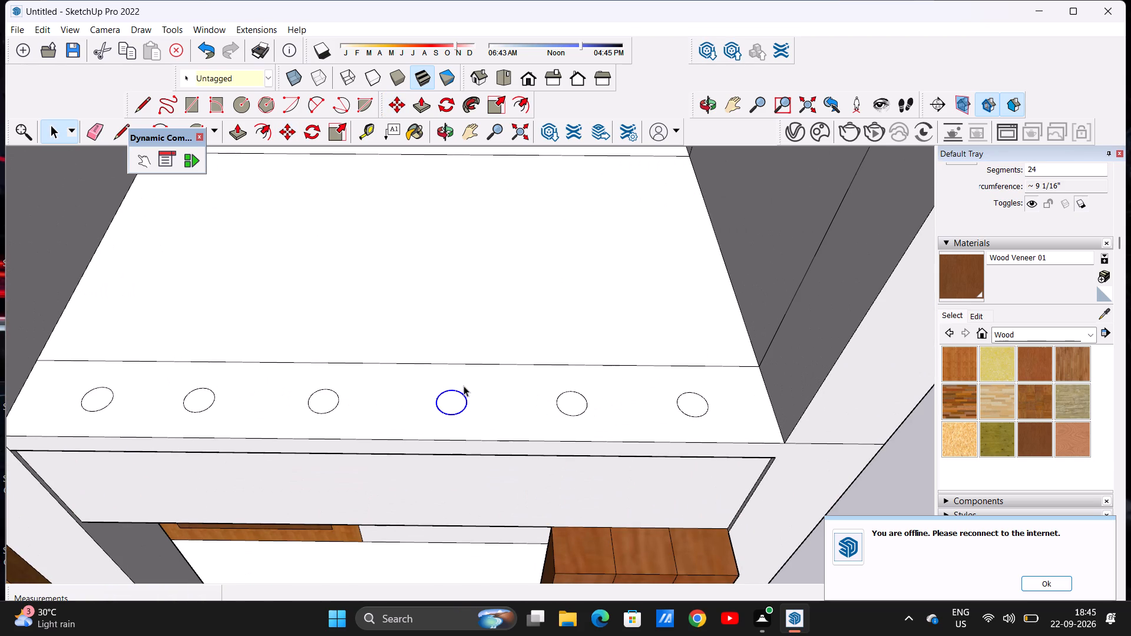
pyautogui.scroll(-7, 454, 408)
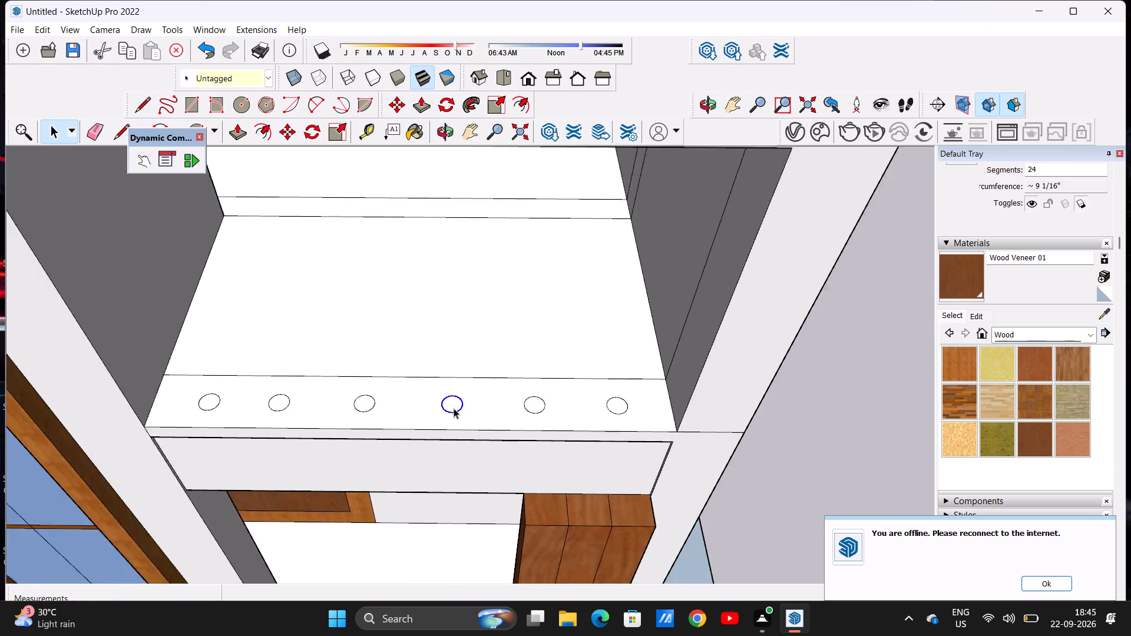
pyautogui.click(796, 405)
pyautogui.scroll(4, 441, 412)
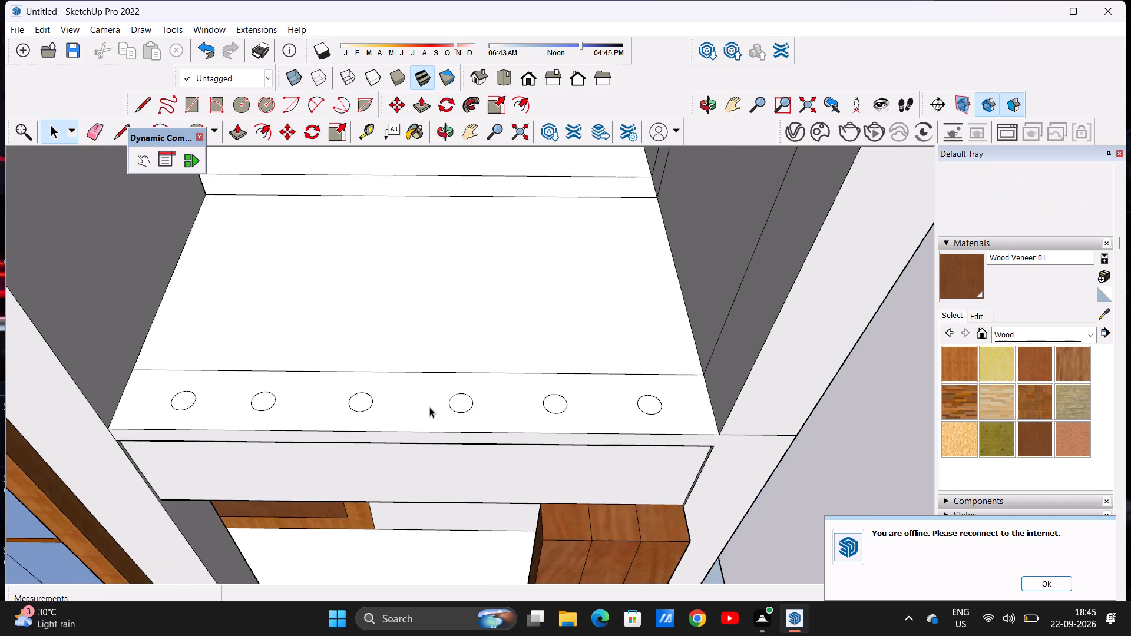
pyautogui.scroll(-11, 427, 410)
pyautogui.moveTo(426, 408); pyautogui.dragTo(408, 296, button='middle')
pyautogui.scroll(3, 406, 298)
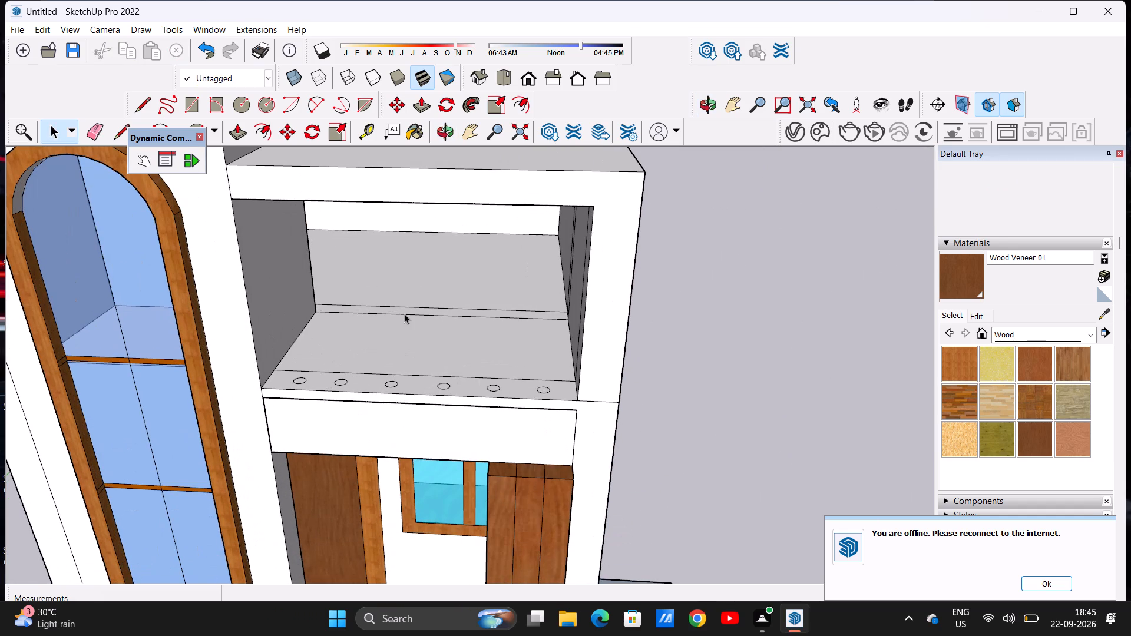
# Draw a circle about 11" in circumference on the top-floor opening's side wall next to the arched window, near the front edge.
pyautogui.scroll(-4, 404, 313)
pyautogui.moveTo(404, 313); pyautogui.dragTo(292, 341, button='middle')
pyautogui.scroll(2, 356, 316)
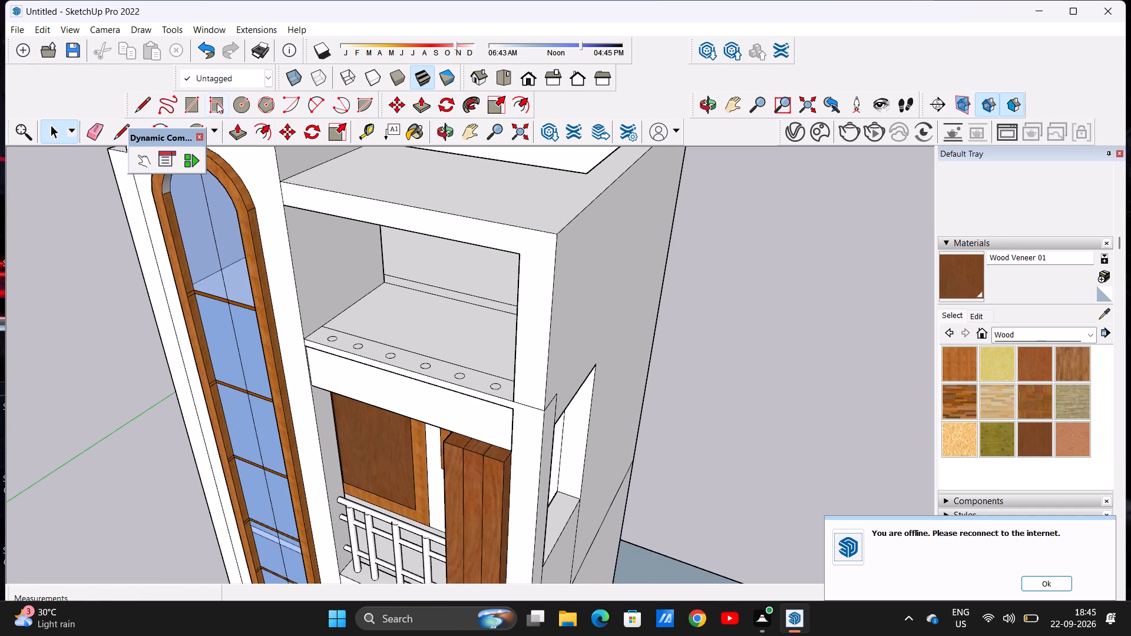
pyautogui.click(233, 104)
pyautogui.scroll(6, 306, 286)
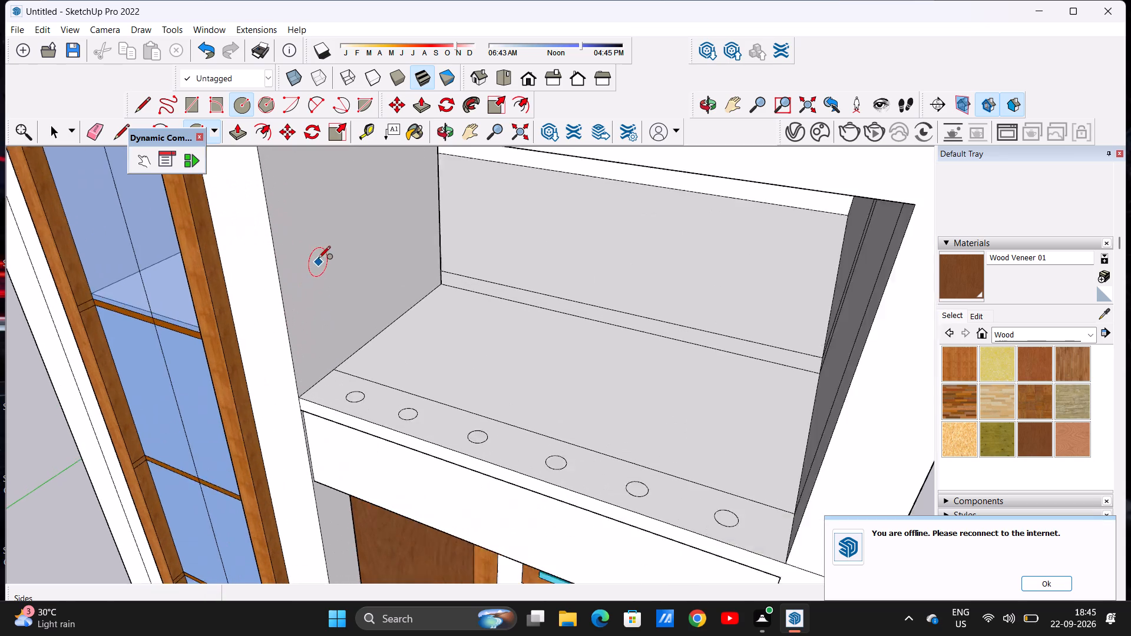
pyautogui.scroll(2, 318, 259)
pyautogui.scroll(-11, 318, 251)
pyautogui.scroll(9, 326, 235)
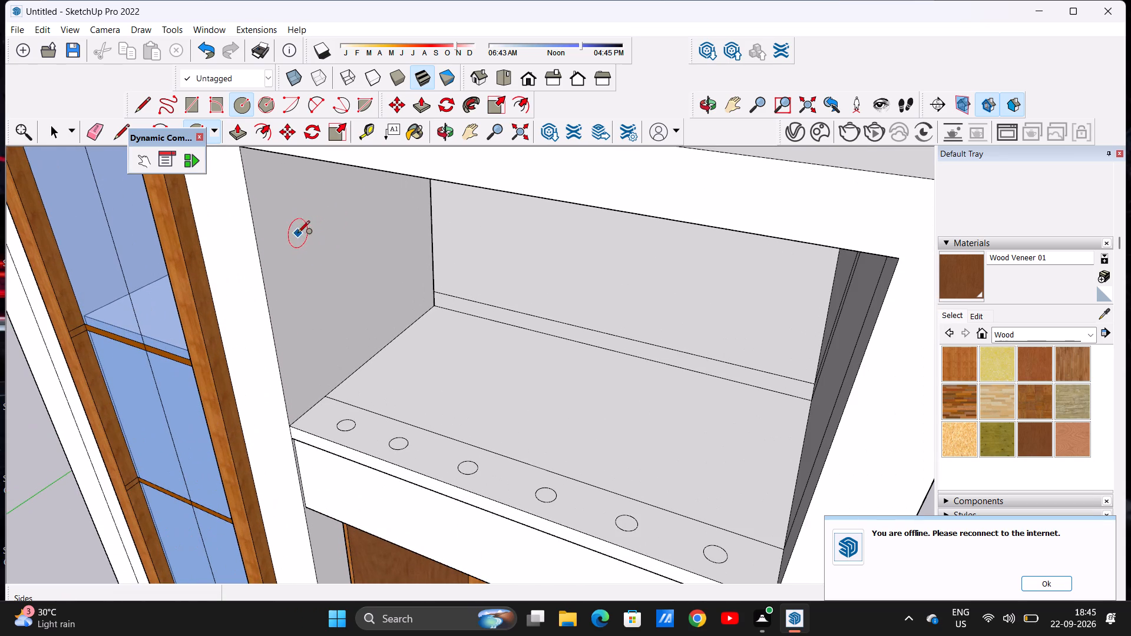
pyautogui.click(276, 257)
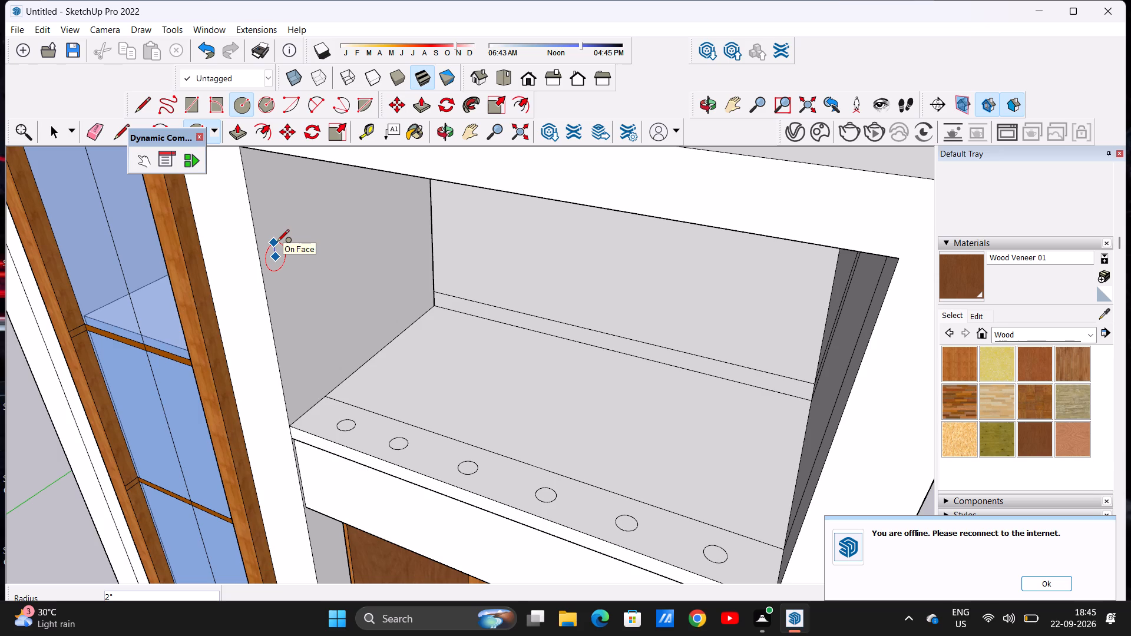
pyautogui.click(277, 244)
pyautogui.press('space')
# Push/Pull the side-wall circle about 5' 11 5/8" across the opening to the opposite wall to form a round handrail.
pyautogui.scroll(2, 281, 277)
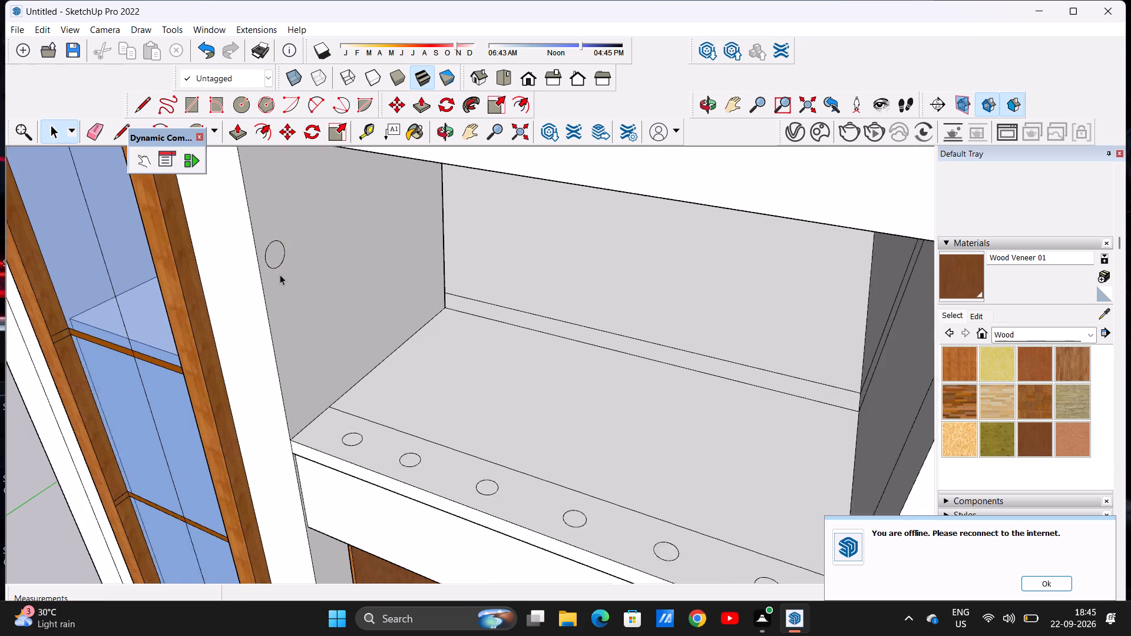
pyautogui.scroll(7, 280, 274)
pyautogui.scroll(-10, 261, 241)
pyautogui.scroll(6, 261, 241)
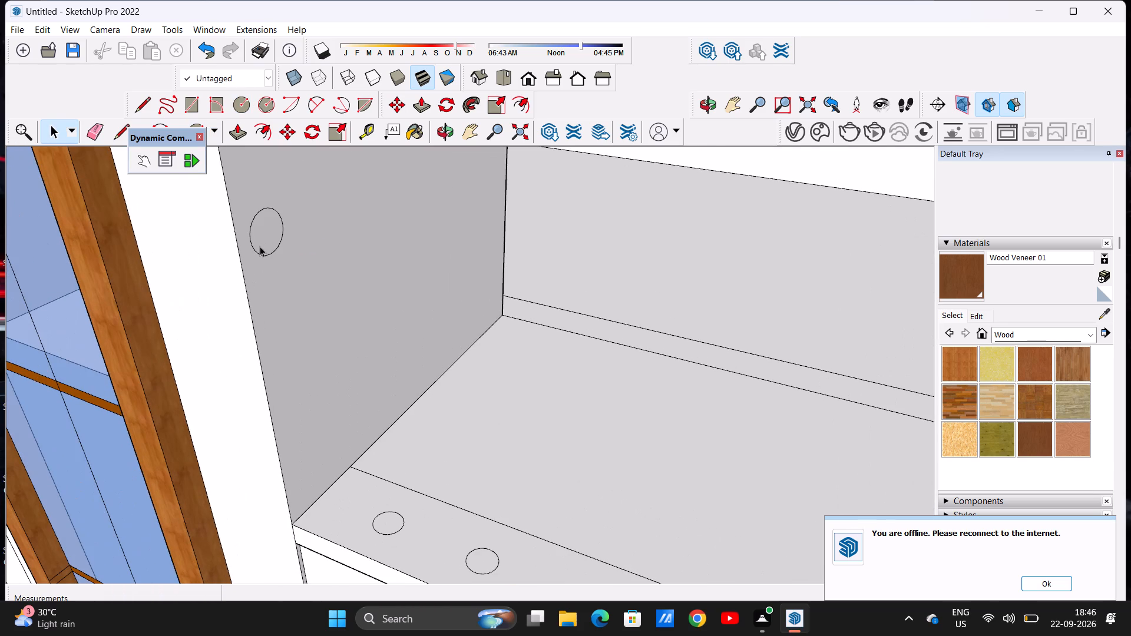
pyautogui.click(260, 251)
pyautogui.scroll(-6, 259, 264)
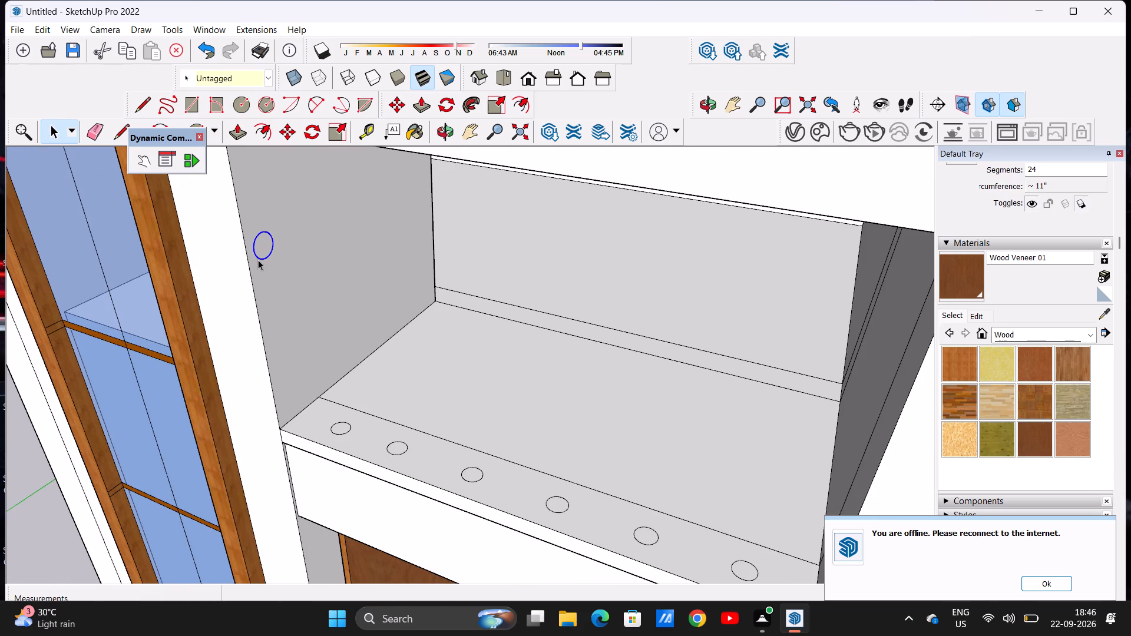
pyautogui.press('space')
pyautogui.scroll(-5, 539, 308)
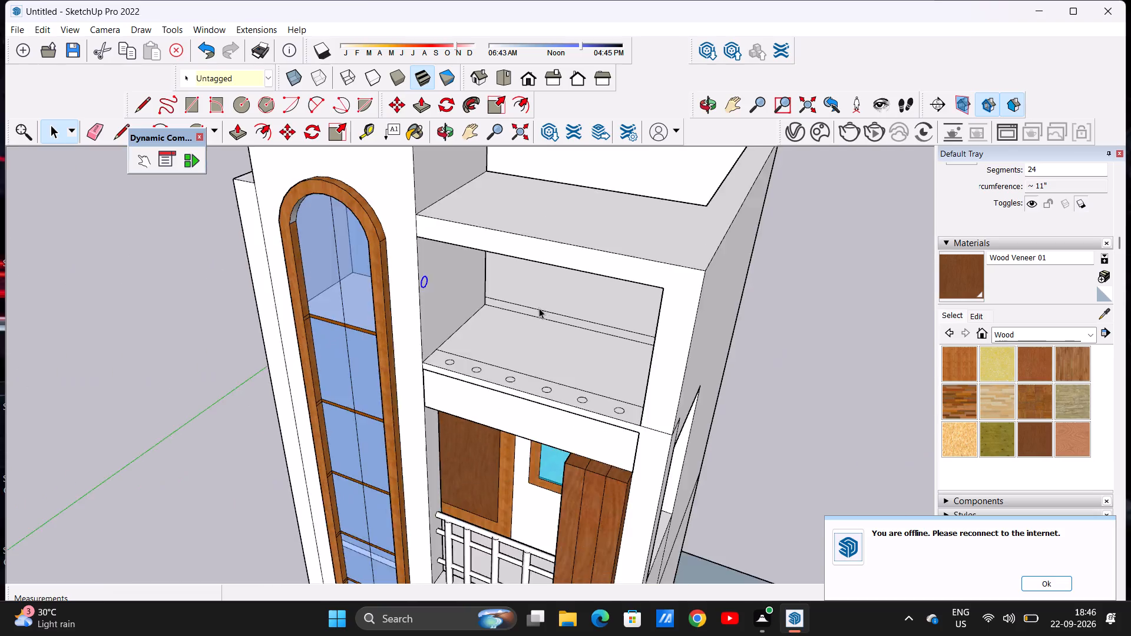
pyautogui.scroll(-8, 539, 308)
pyautogui.click(837, 370)
pyautogui.scroll(8, 422, 257)
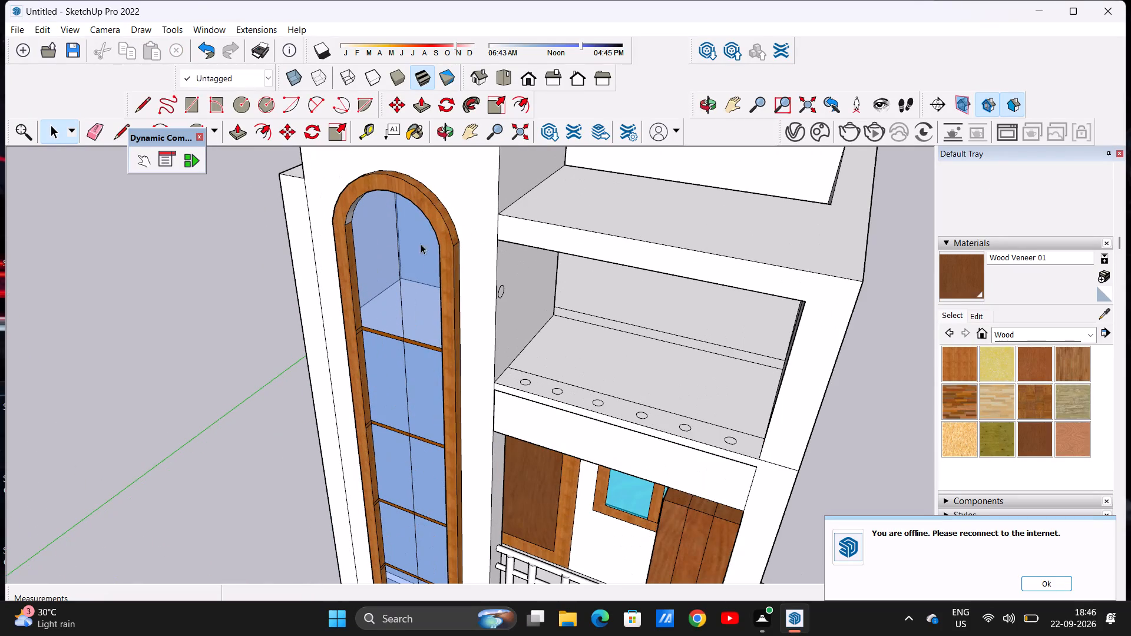
pyautogui.click(234, 132)
pyautogui.scroll(10, 522, 323)
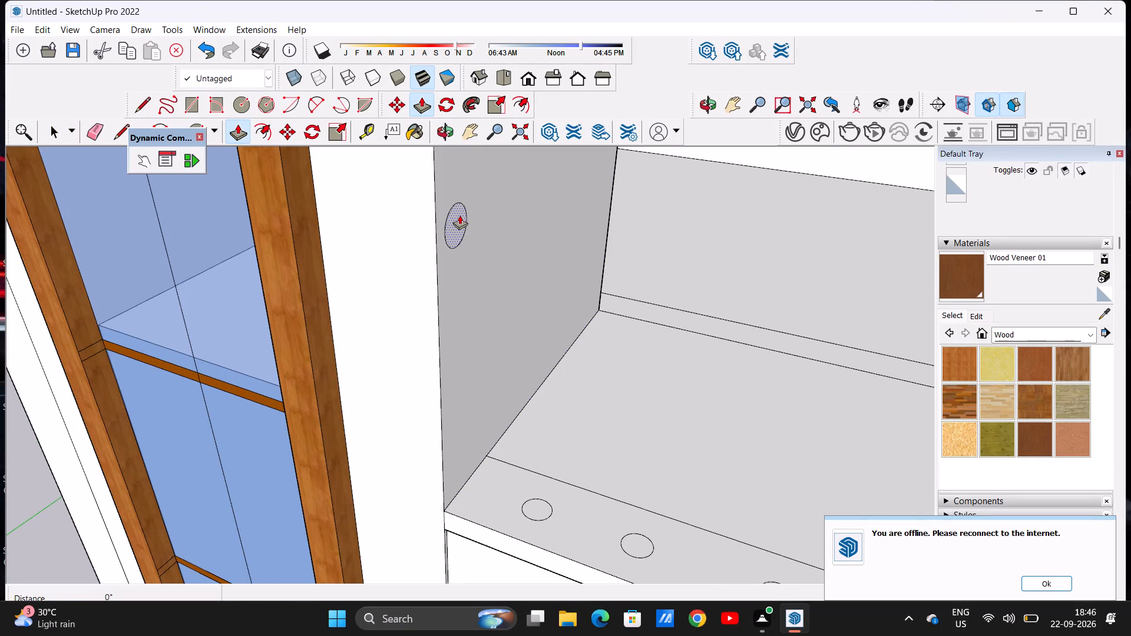
pyautogui.click(459, 214)
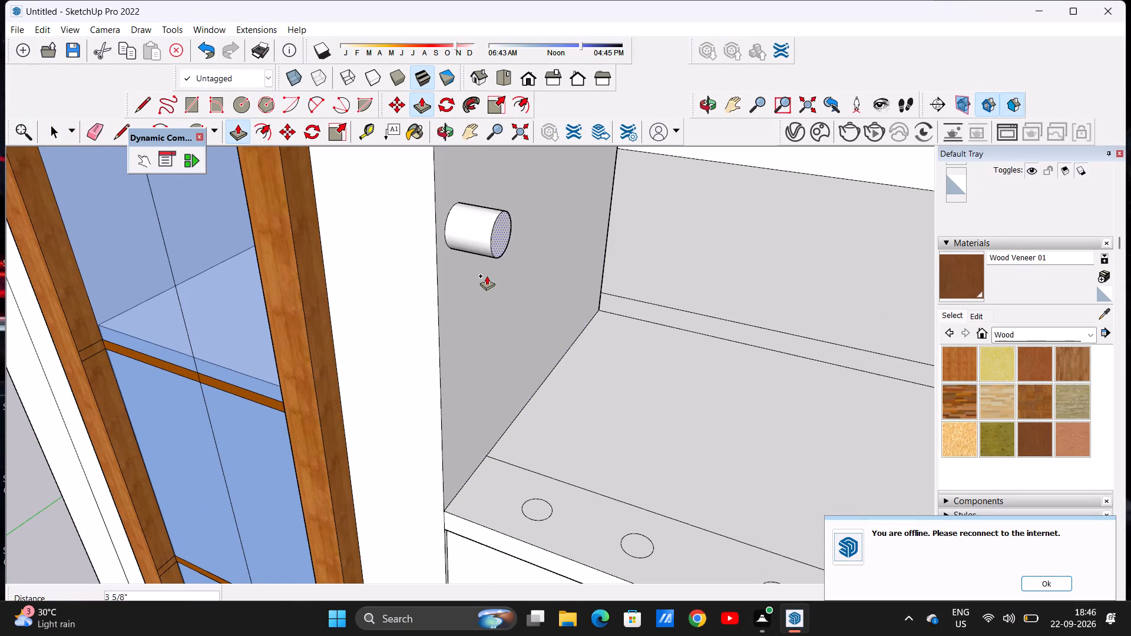
pyautogui.scroll(-9, 487, 276)
pyautogui.scroll(-7, 724, 300)
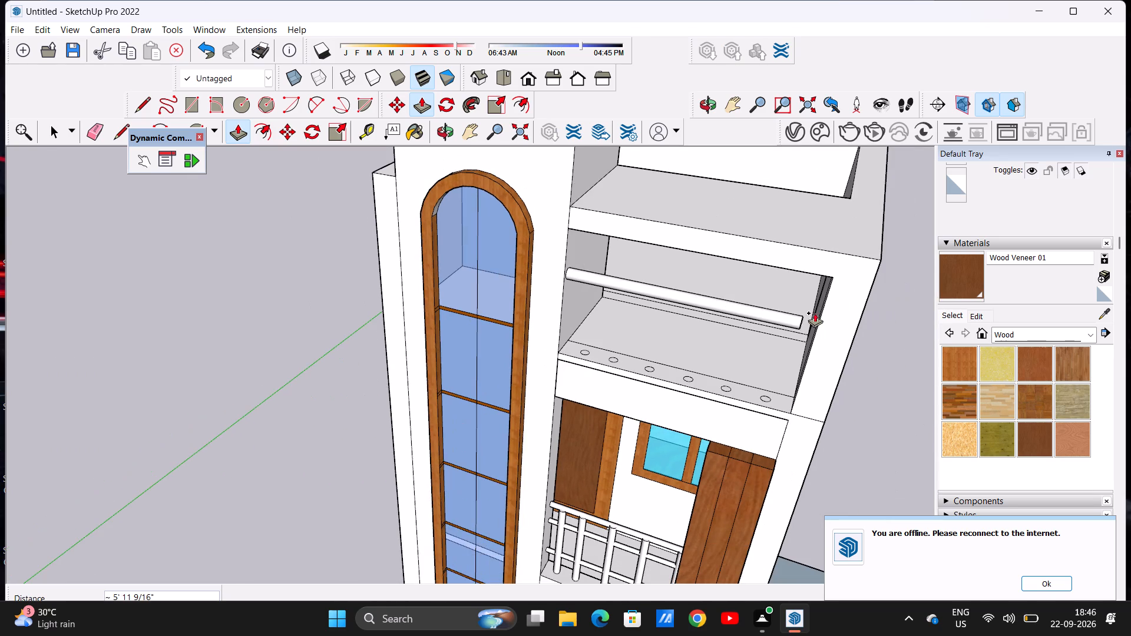
pyautogui.scroll(17, 816, 316)
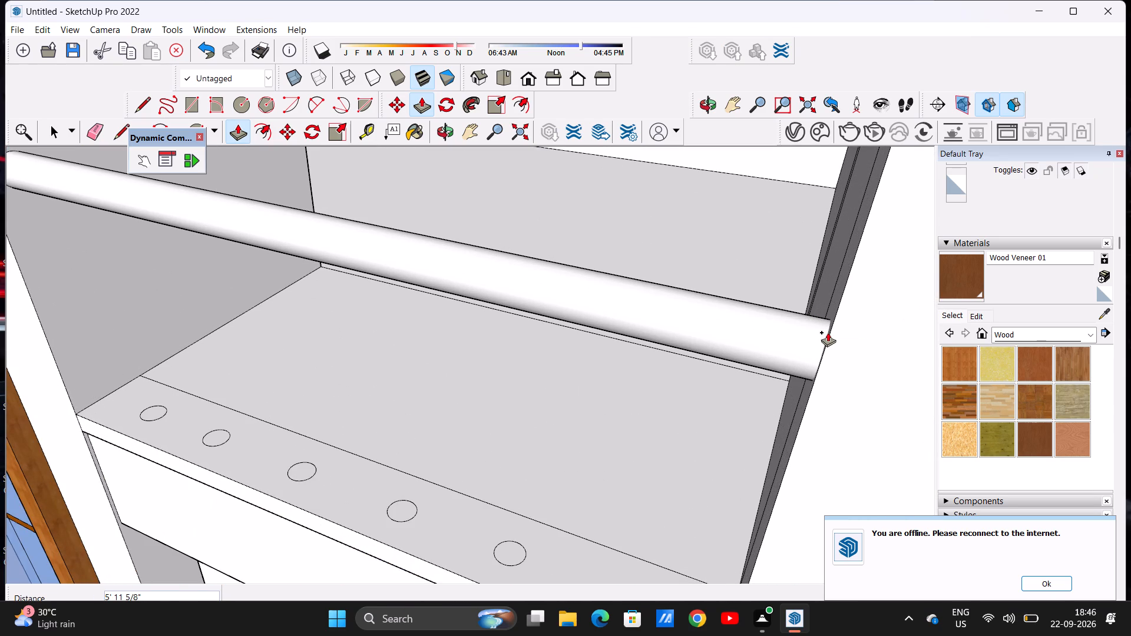
pyautogui.click(828, 332)
pyautogui.scroll(-6, 744, 369)
pyautogui.press('space')
# Push/Pull the floor-strip circle nearest the arched window up about 2' 2 1/8" to the handrail as the first baluster.
pyautogui.moveTo(722, 382); pyautogui.dragTo(731, 354, button='middle')
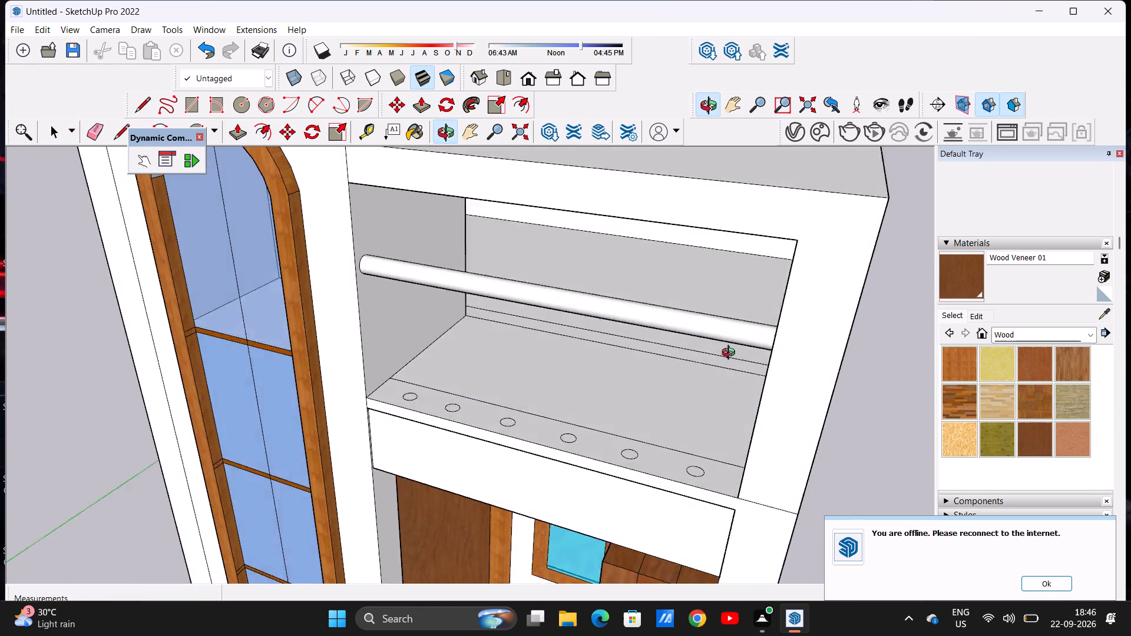
pyautogui.moveTo(731, 354); pyautogui.dragTo(744, 290, button='middle')
pyautogui.scroll(-11, 709, 324)
pyautogui.moveTo(605, 330); pyautogui.dragTo(664, 337, button='middle')
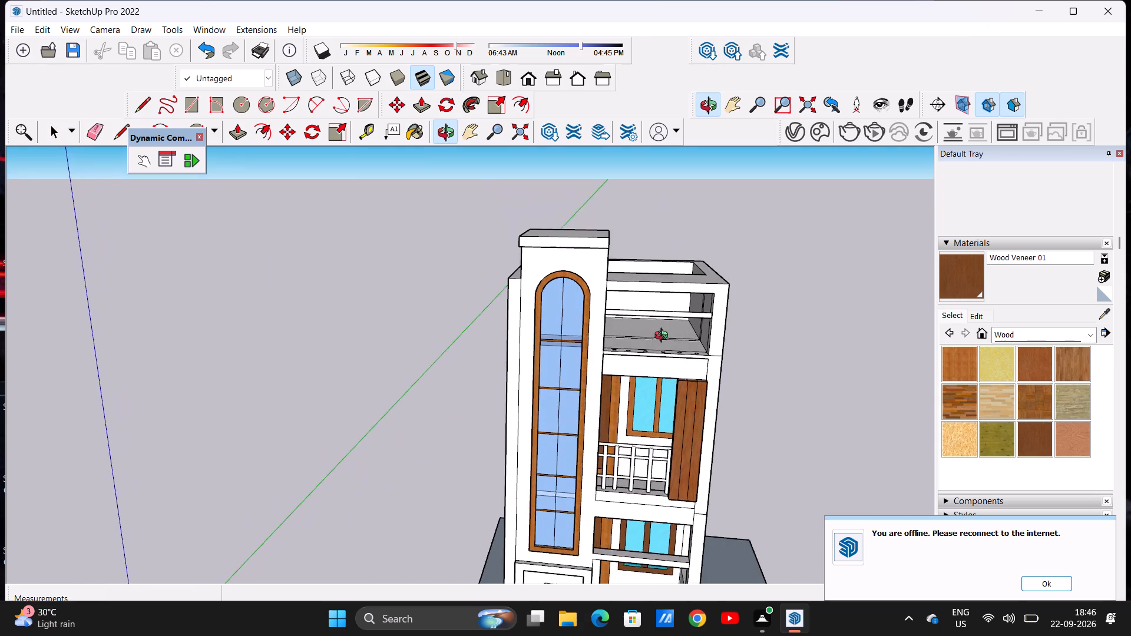
pyautogui.moveTo(664, 337); pyautogui.dragTo(664, 338, button='middle')
pyautogui.moveTo(677, 329); pyautogui.dragTo(616, 389, button='middle')
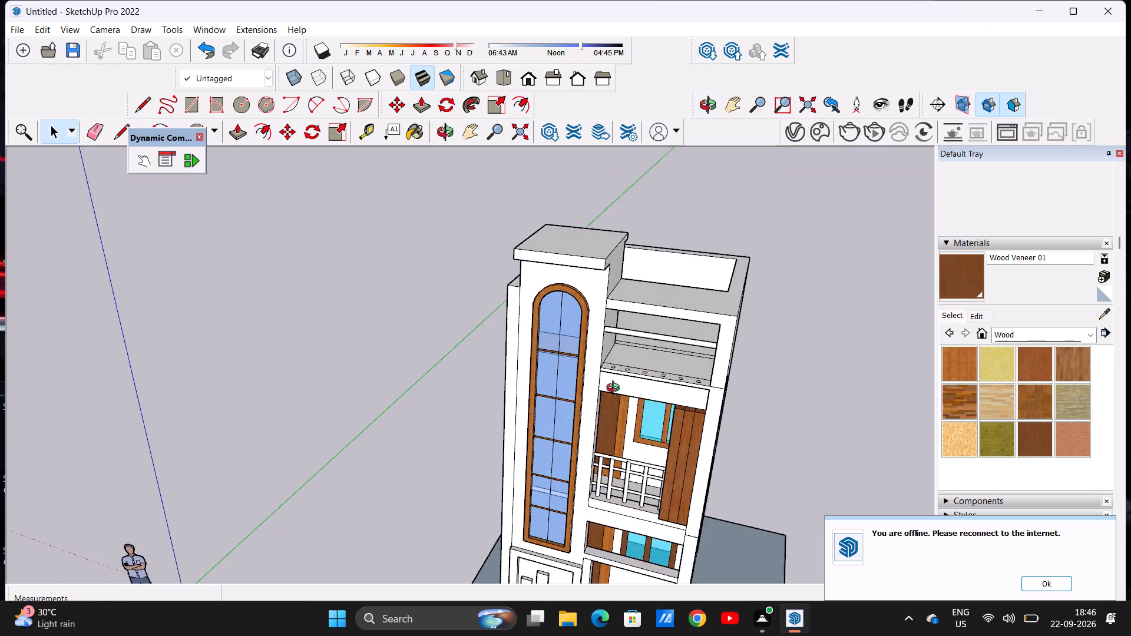
pyautogui.moveTo(616, 389); pyautogui.dragTo(615, 389, button='middle')
pyautogui.scroll(11, 621, 352)
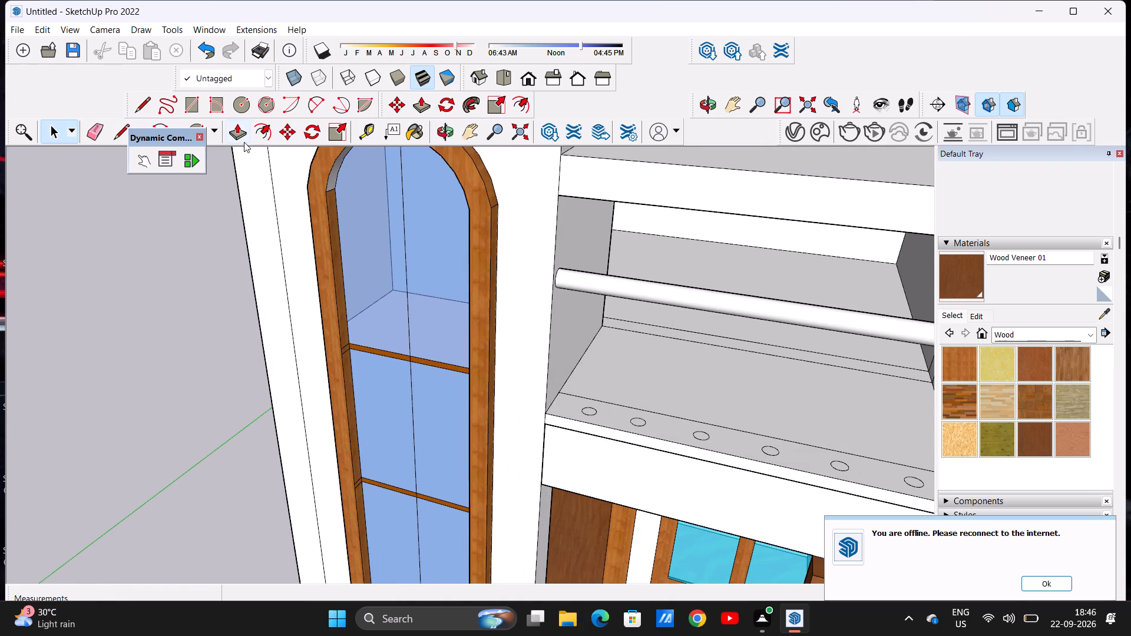
pyautogui.click(233, 127)
pyautogui.scroll(4, 600, 418)
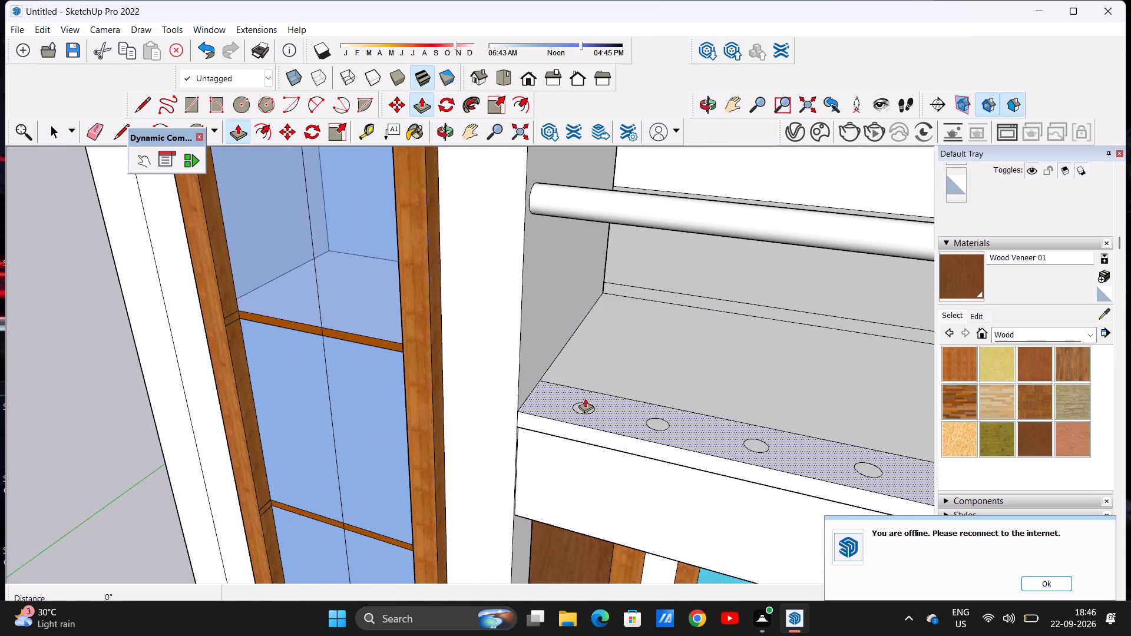
pyautogui.scroll(7, 585, 398)
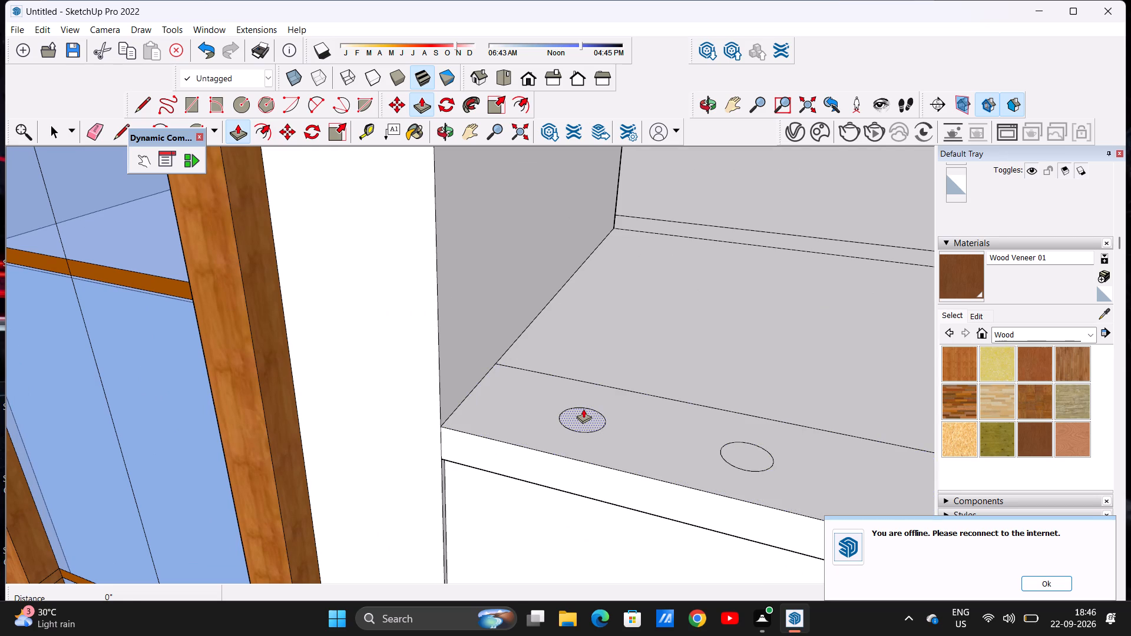
pyautogui.click(583, 409)
pyautogui.scroll(-14, 593, 357)
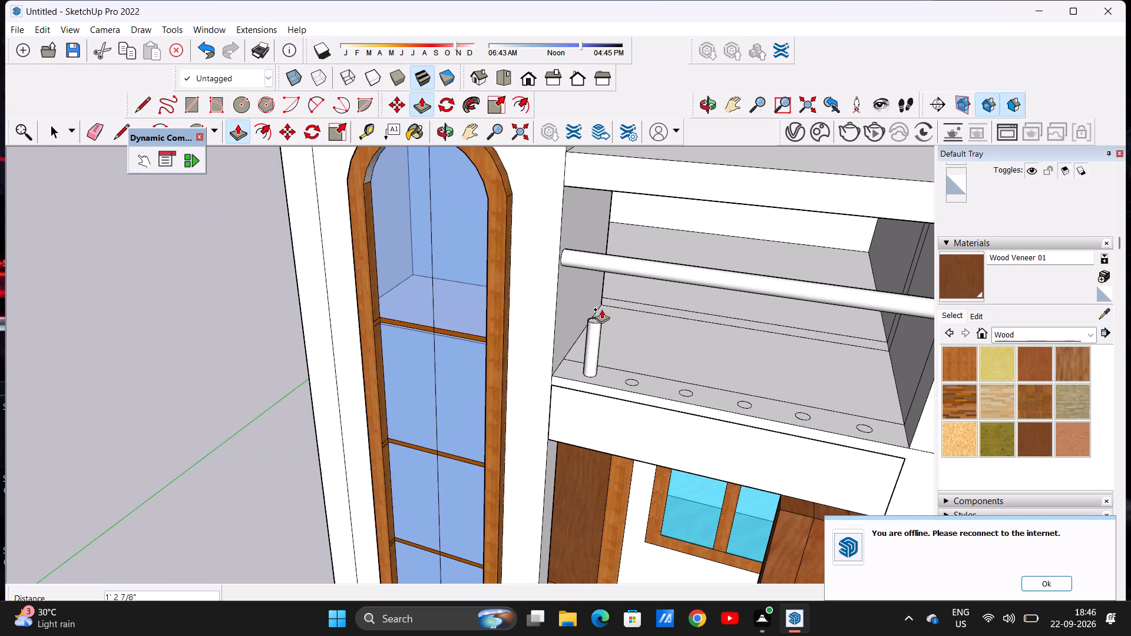
pyautogui.scroll(14, 616, 255)
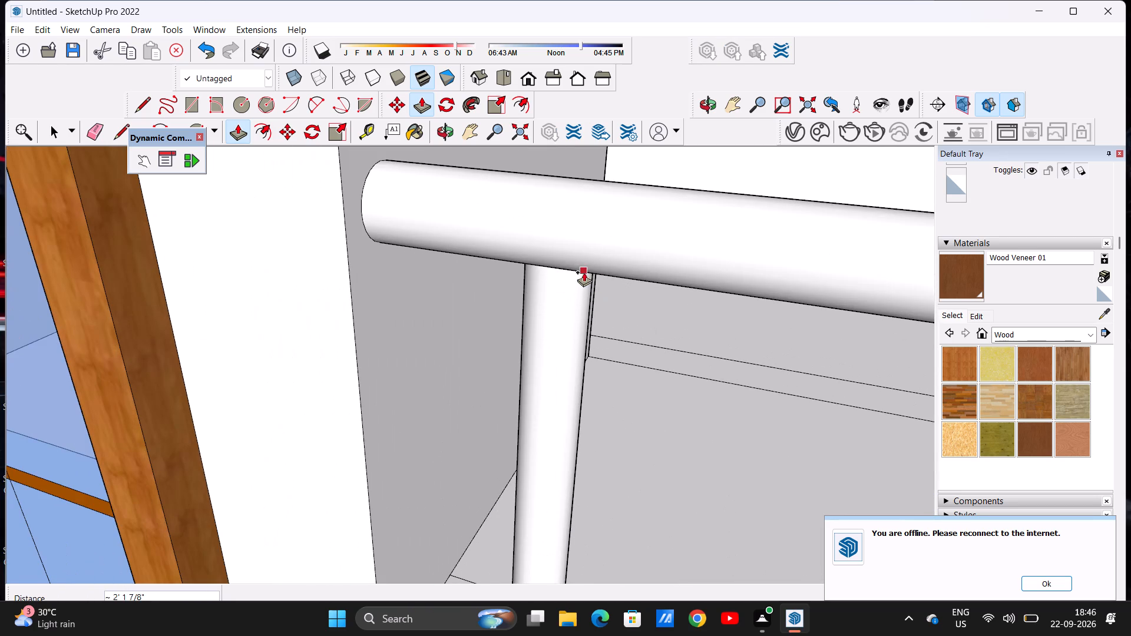
pyautogui.click(584, 271)
# Push/Pull the second and third floor-strip circles up to the handrail, about 2' 1 7/16" and 2' 1 15/16" high.
pyautogui.scroll(-11, 578, 322)
pyautogui.scroll(3, 652, 402)
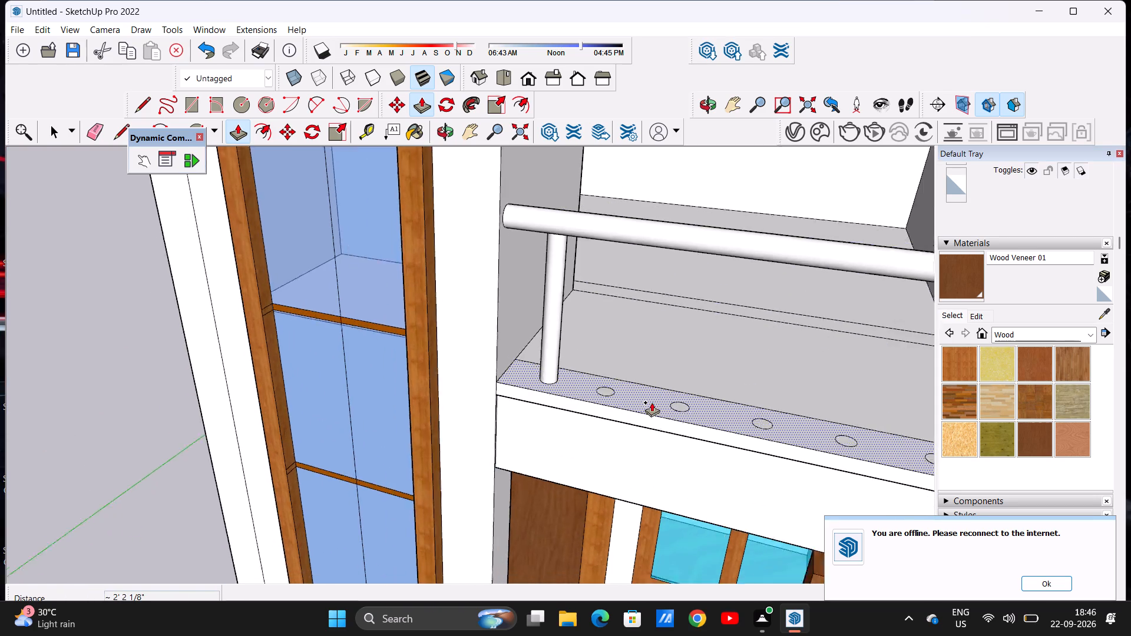
pyautogui.scroll(6, 652, 402)
pyautogui.scroll(5, 594, 386)
pyautogui.click(593, 398)
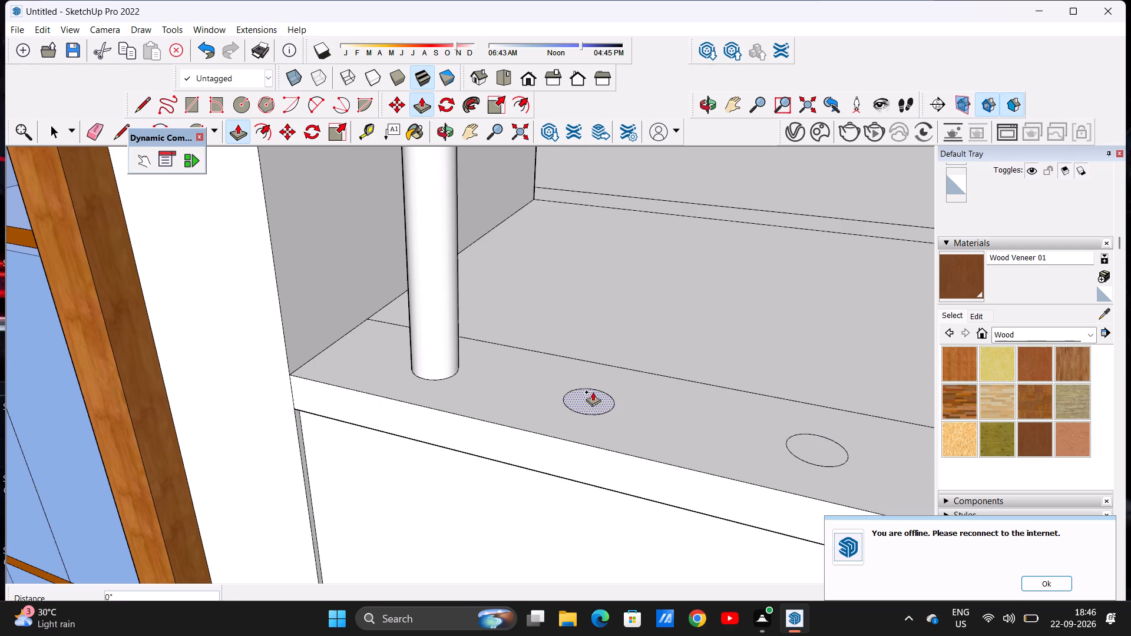
pyautogui.scroll(-13, 576, 367)
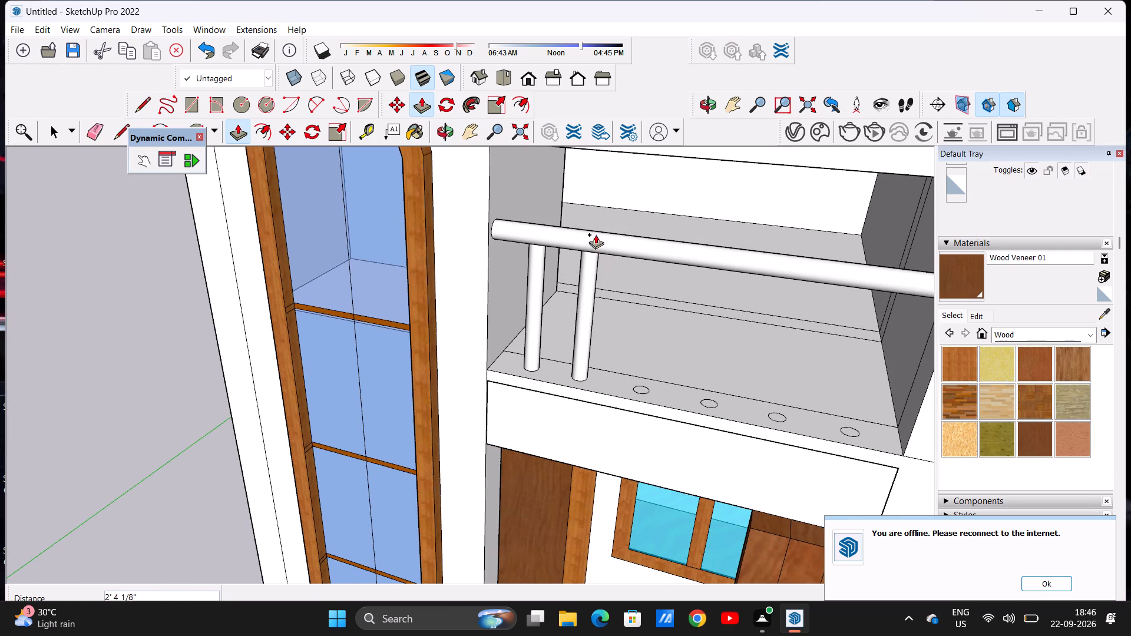
pyautogui.click(597, 250)
pyautogui.scroll(2, 646, 389)
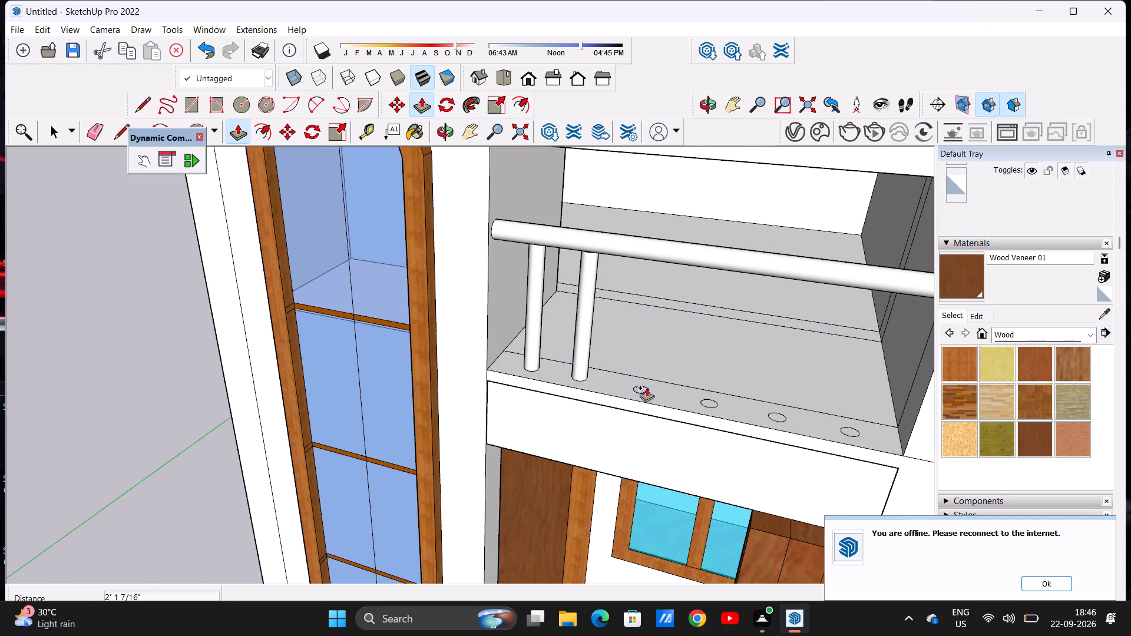
pyautogui.scroll(5, 646, 387)
pyautogui.click(637, 385)
pyautogui.scroll(-4, 630, 312)
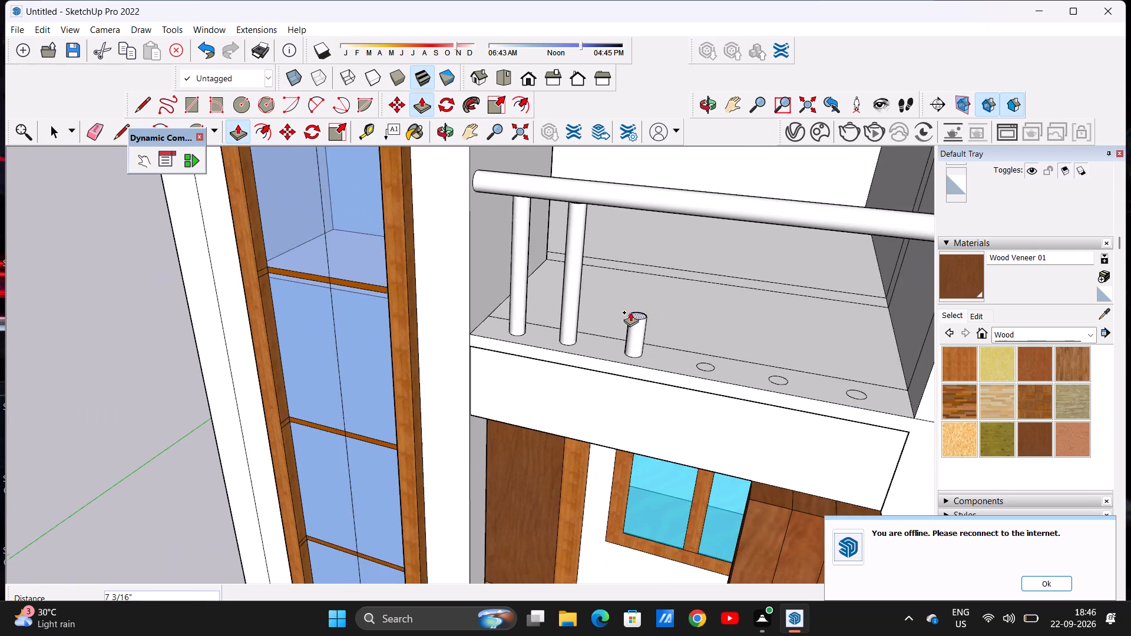
pyautogui.scroll(-4, 630, 312)
pyautogui.click(646, 214)
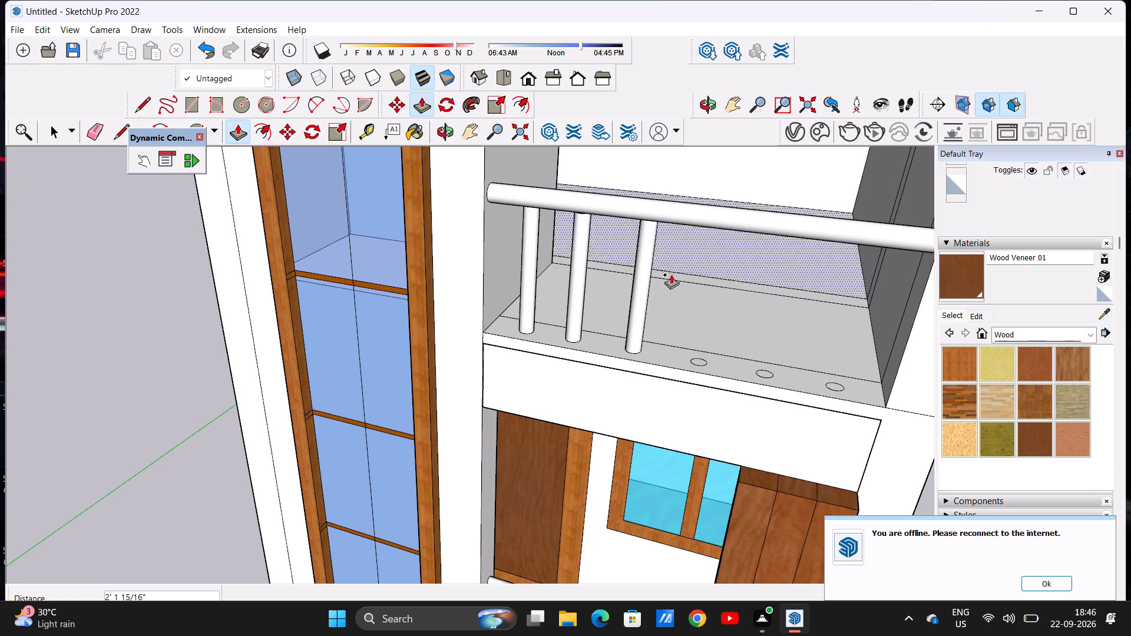
# Push/Pull the fourth and fifth floor-strip circles up to the handrail, about 2' 2 5/16" and 2' 3 13/16" high.
pyautogui.scroll(10, 715, 356)
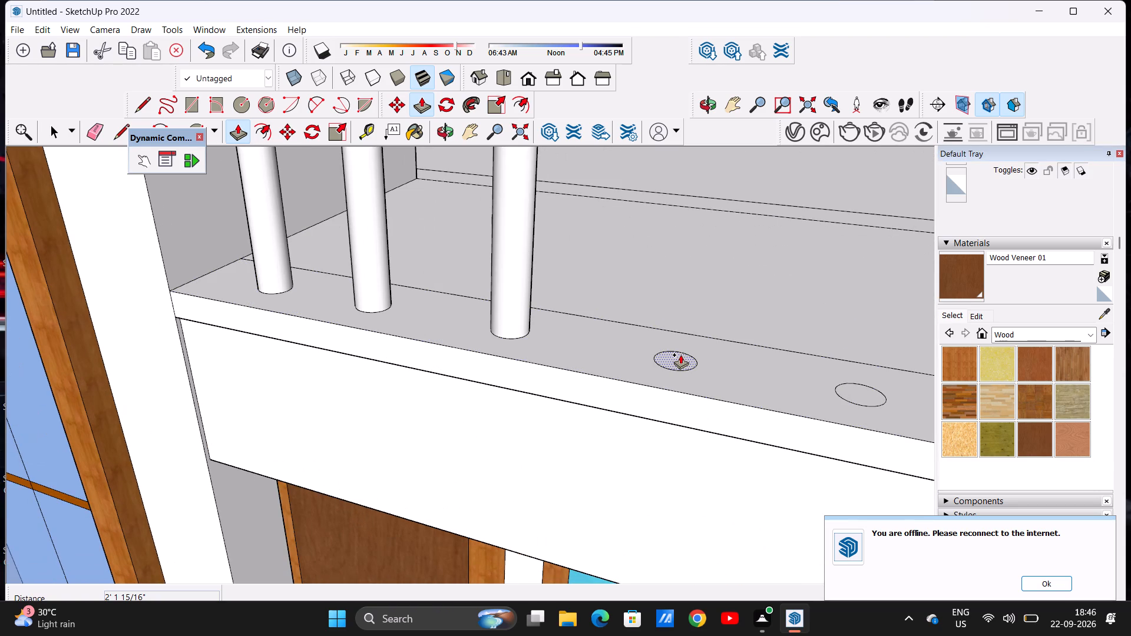
pyautogui.click(680, 355)
pyautogui.scroll(-12, 670, 317)
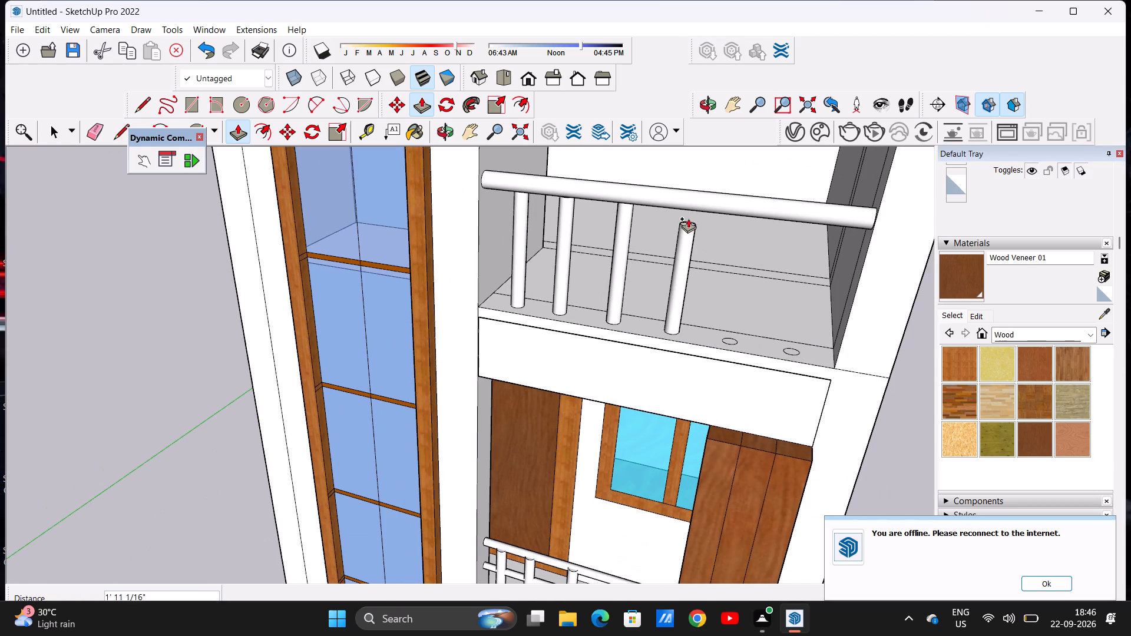
pyautogui.click(688, 203)
pyautogui.scroll(12, 734, 323)
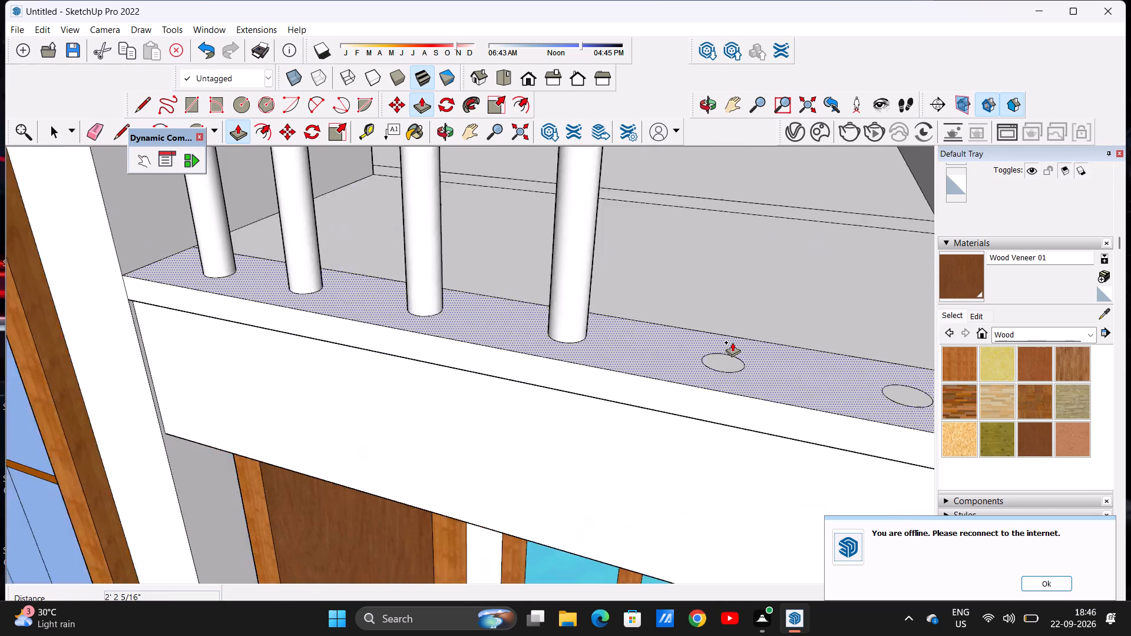
pyautogui.click(725, 364)
pyautogui.scroll(-7, 727, 312)
pyautogui.scroll(1, 727, 312)
pyautogui.scroll(-9, 727, 312)
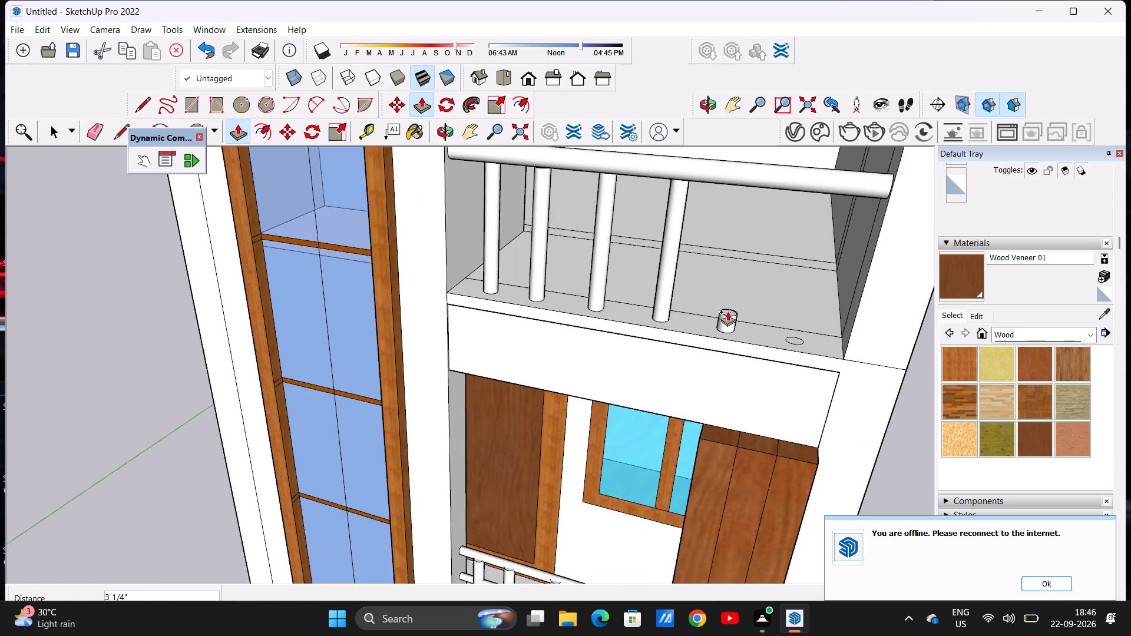
pyautogui.click(743, 203)
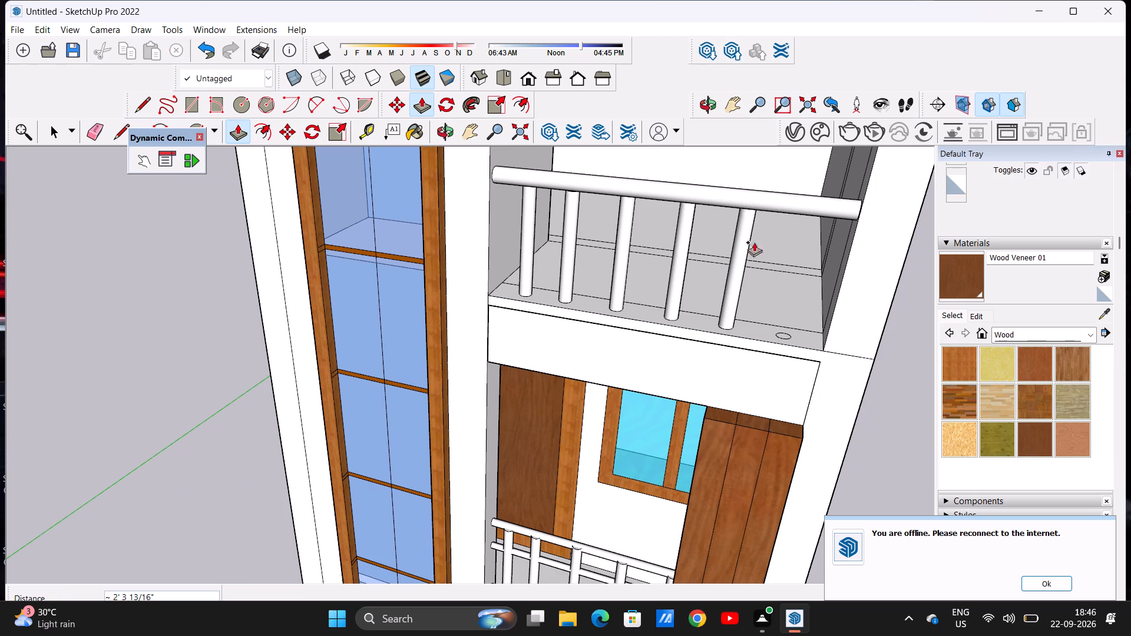
# Push/Pull the sixth floor-strip circle up about 2' 2 3/4" to the handrail to complete the row of balusters.
pyautogui.scroll(10, 799, 292)
pyautogui.click(765, 399)
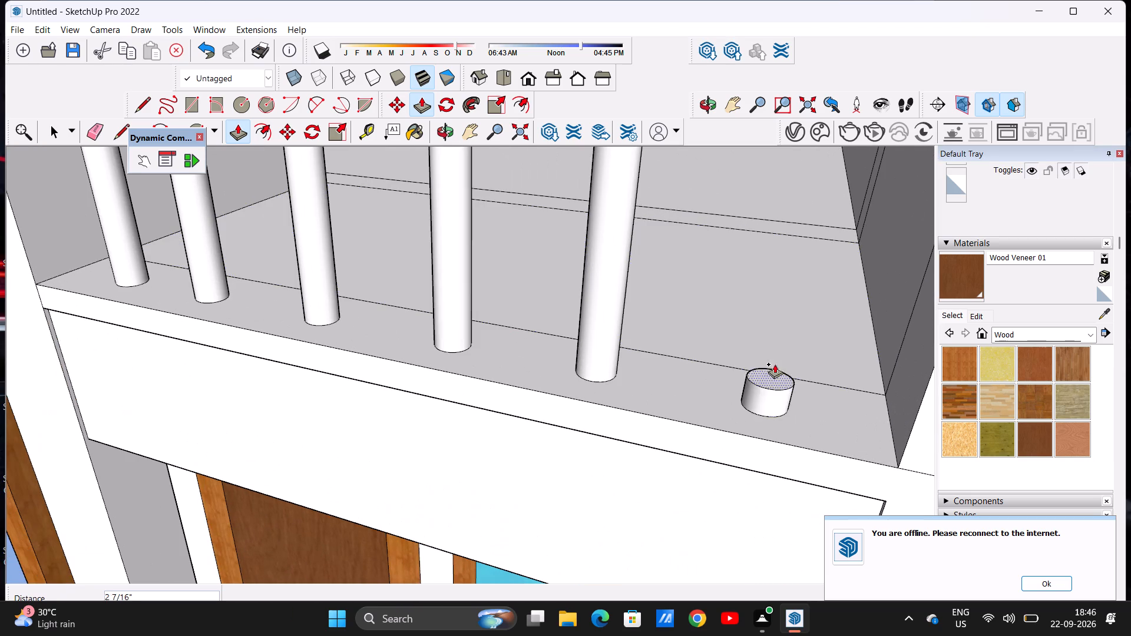
pyautogui.scroll(-4, 774, 355)
pyautogui.scroll(1, 774, 355)
pyautogui.scroll(-14, 774, 355)
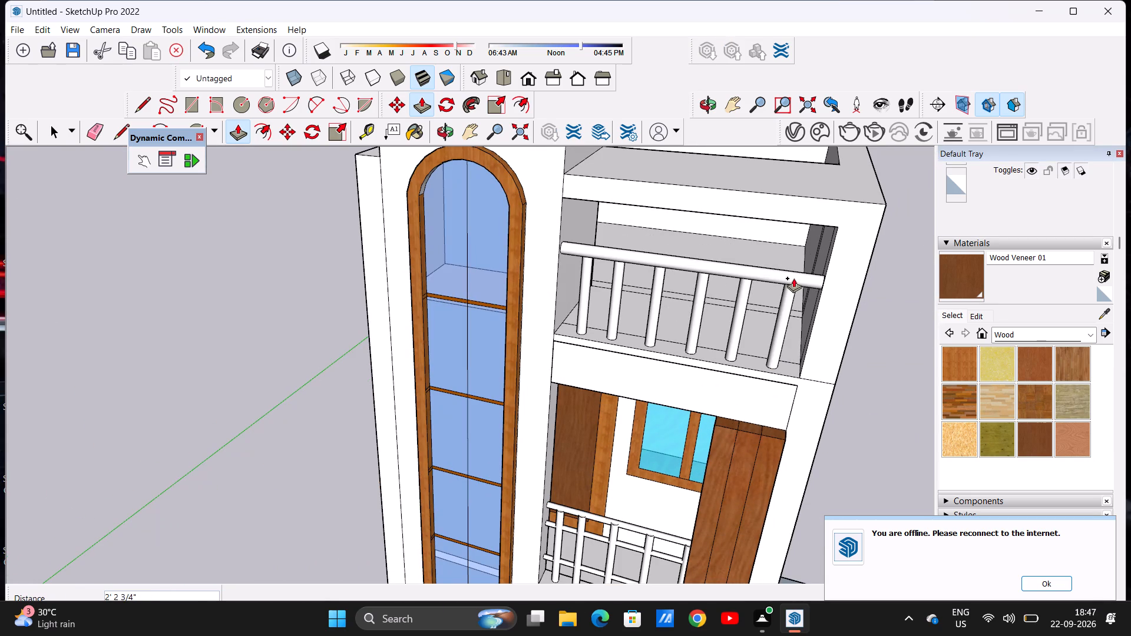
pyautogui.click(793, 278)
pyautogui.press('space')
pyautogui.moveTo(685, 420); pyautogui.dragTo(683, 295, button='middle')
pyautogui.scroll(-6, 683, 295)
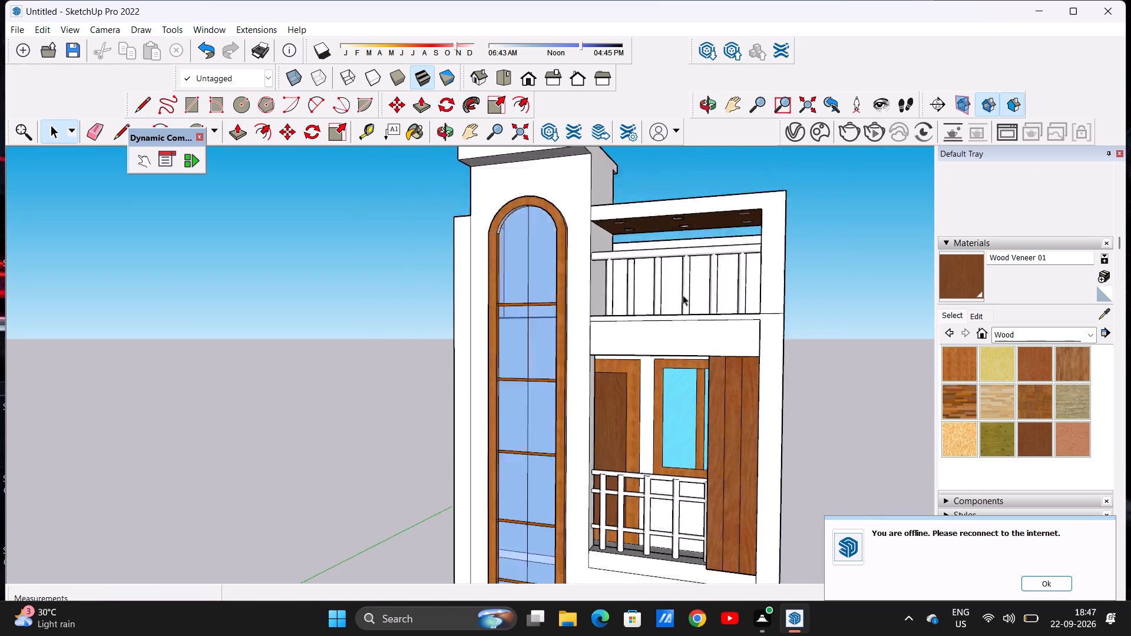
# Examine the house's front facade and completed top-floor railing from several angles and distances.
pyautogui.scroll(-8, 683, 295)
pyautogui.moveTo(685, 332); pyautogui.dragTo(723, 372, button='middle')
pyautogui.scroll(7, 686, 284)
pyautogui.scroll(-6, 686, 282)
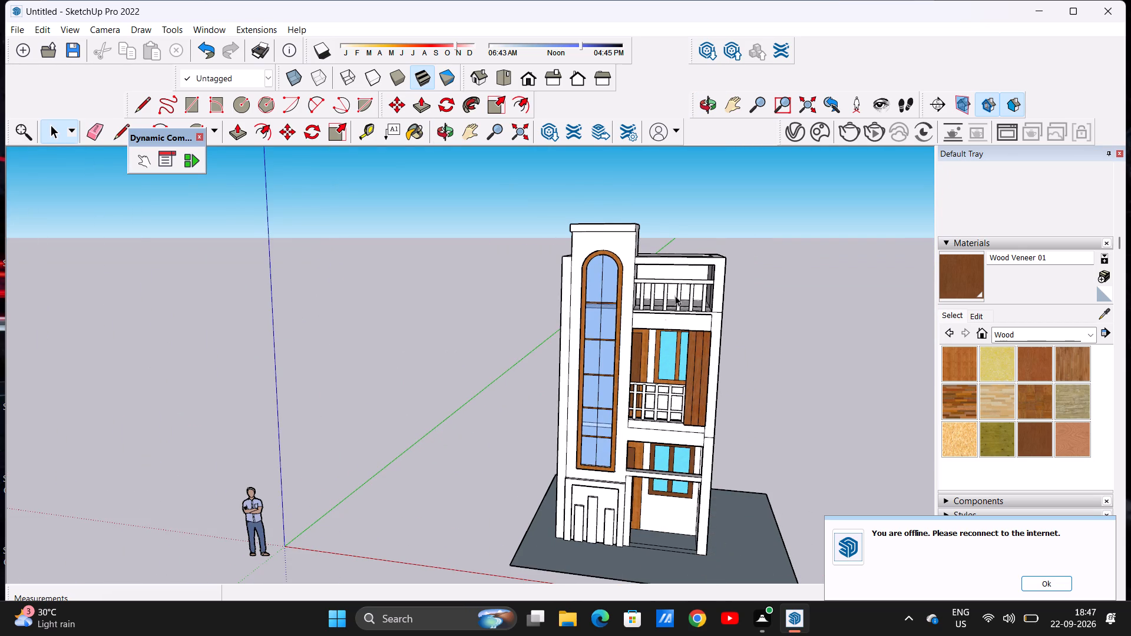
pyautogui.moveTo(637, 415); pyautogui.dragTo(682, 389, button='middle')
pyautogui.scroll(1, 640, 415)
pyautogui.scroll(-3, 672, 396)
pyautogui.scroll(1, 670, 397)
pyautogui.scroll(-4, 669, 397)
pyautogui.scroll(1, 677, 478)
pyautogui.moveTo(677, 478); pyautogui.dragTo(652, 492, button='middle')
pyautogui.scroll(5, 652, 492)
pyautogui.scroll(-10, 658, 373)
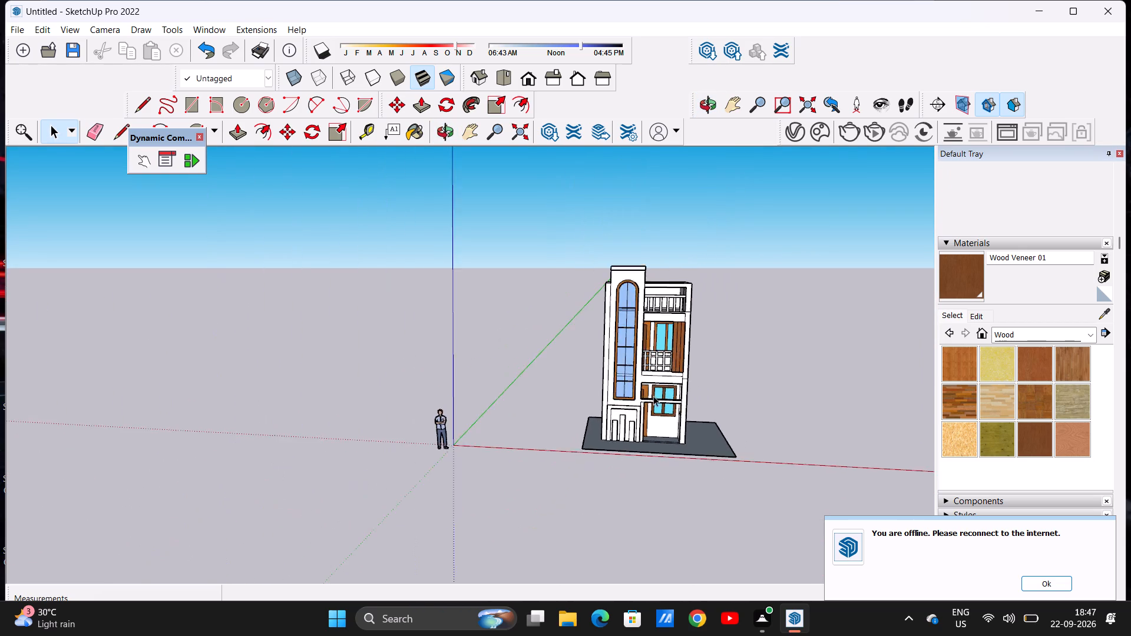
pyautogui.scroll(2, 715, 337)
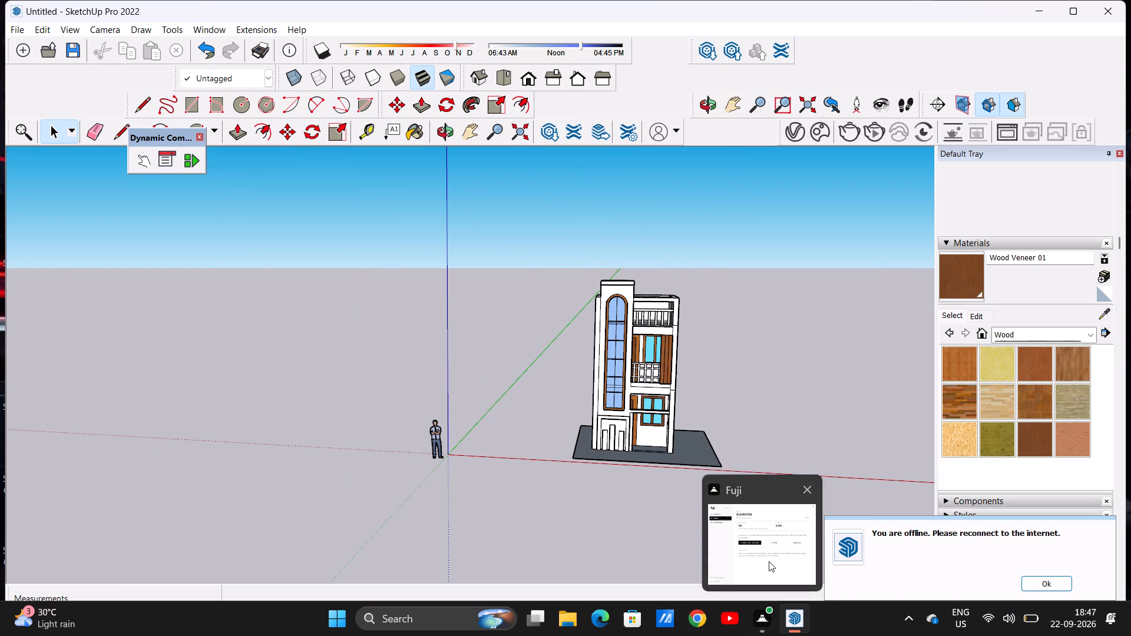
pyautogui.click(798, 551)
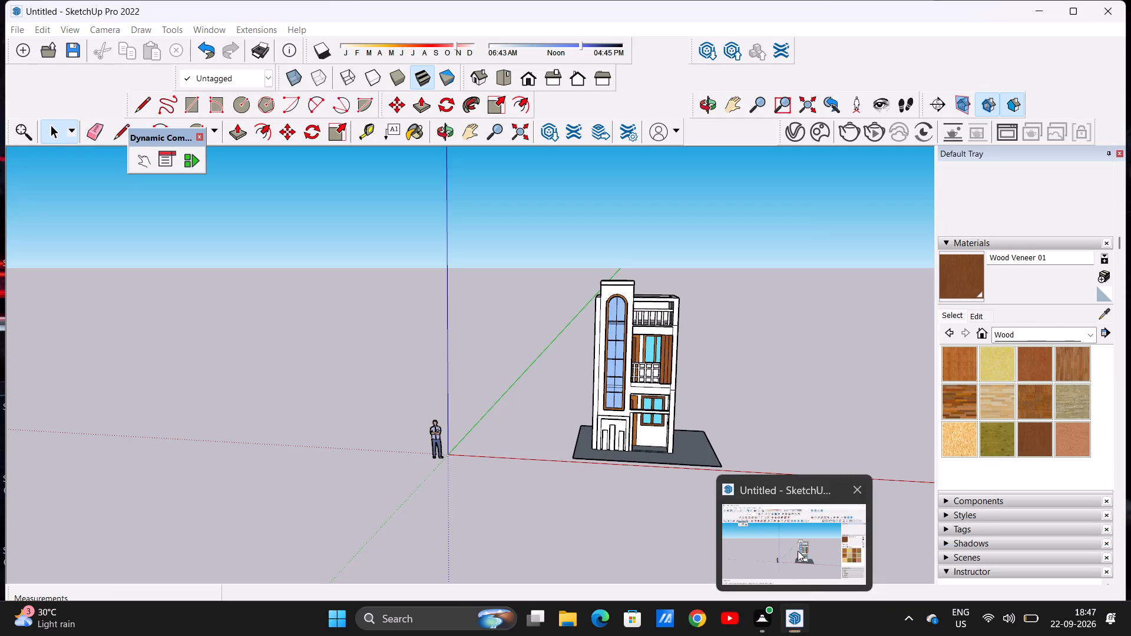
pyautogui.scroll(-1, 560, 297)
pyautogui.scroll(9, 600, 332)
pyautogui.moveTo(658, 360); pyautogui.dragTo(549, 345, button='middle')
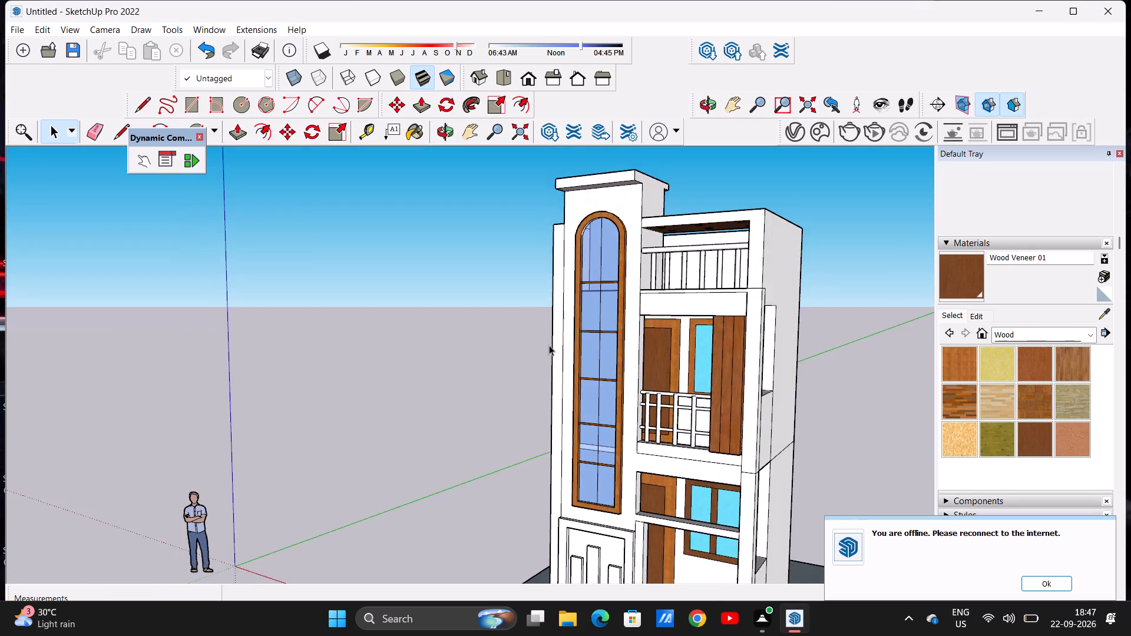
pyautogui.scroll(-6, 549, 346)
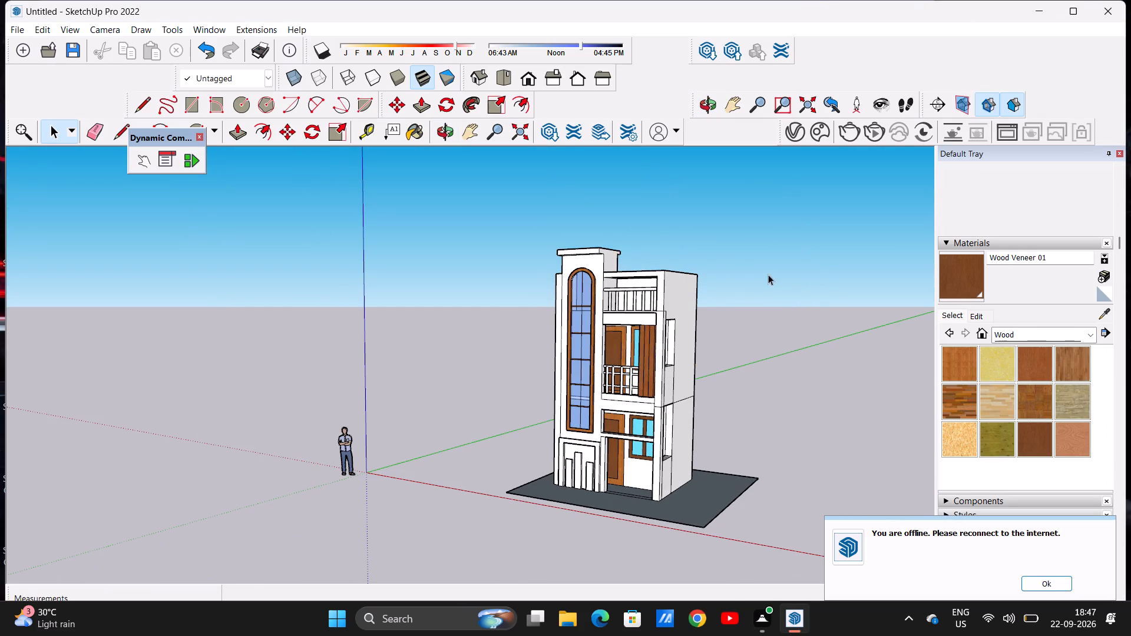
# Paint the band below the top-floor railing and the arched-window tower's front face with Color C02 from the Colors collection.
pyautogui.click(1091, 330)
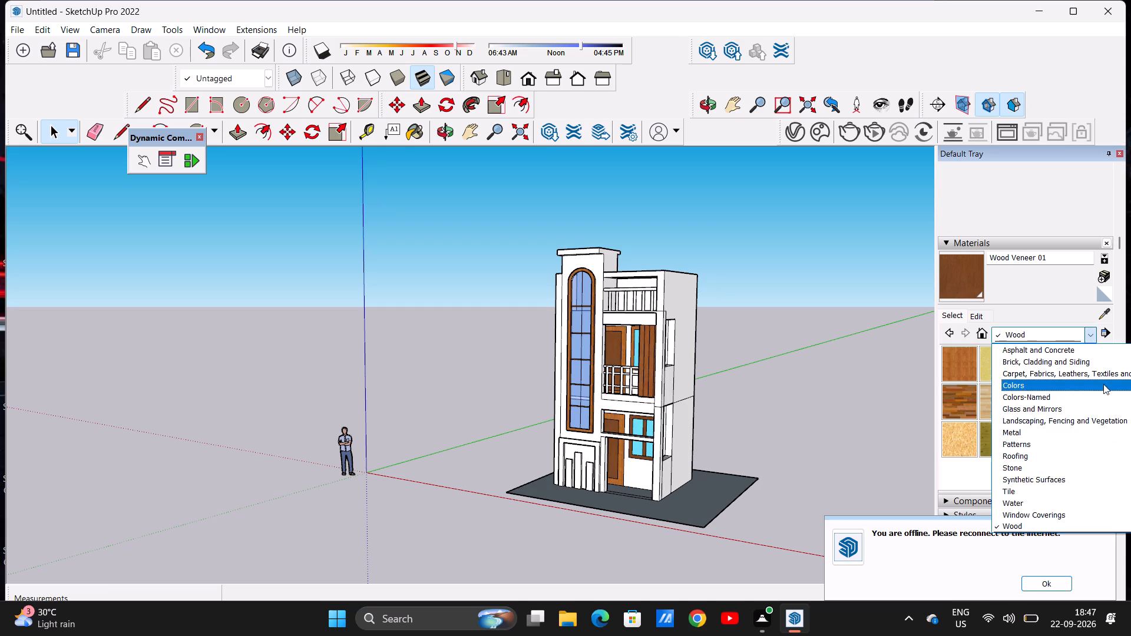
pyautogui.click(1103, 384)
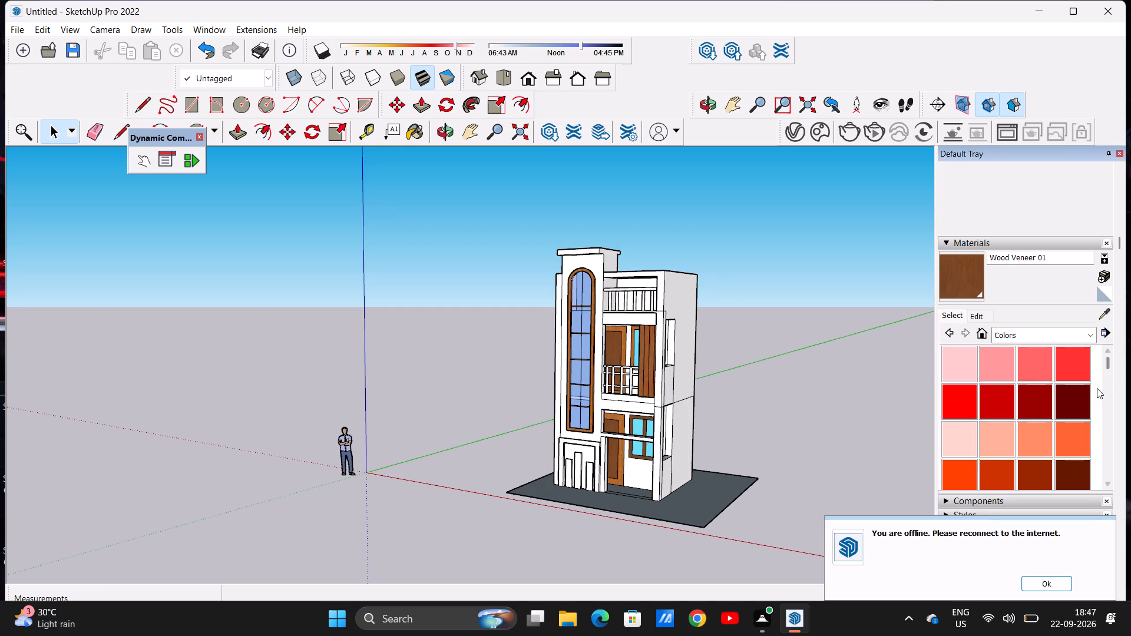
pyautogui.scroll(-1, 1008, 435)
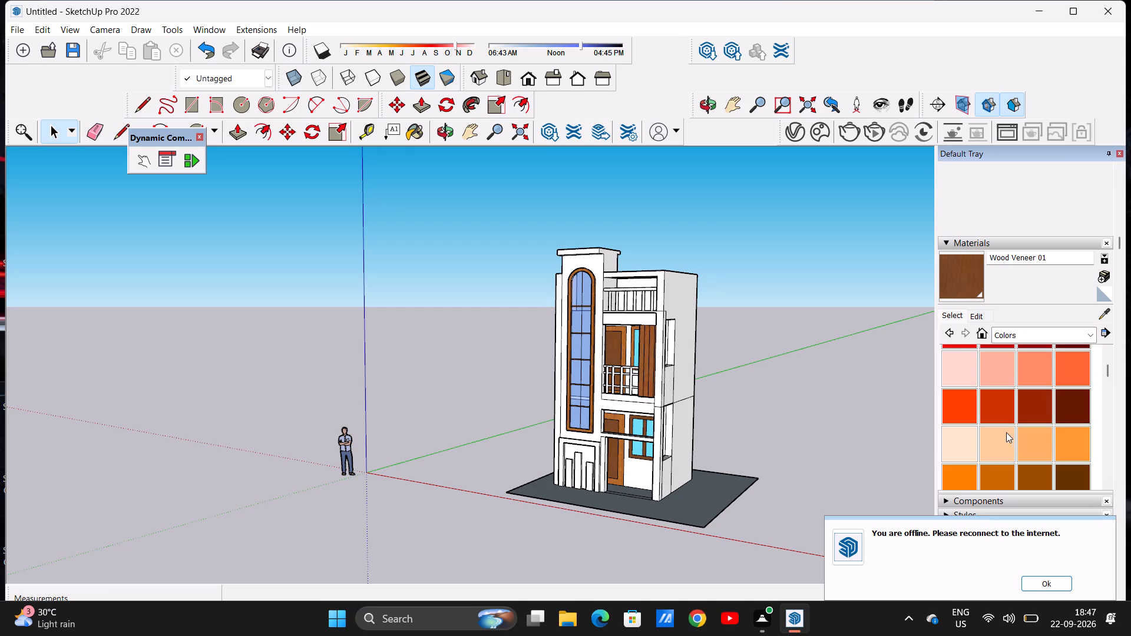
pyautogui.click(997, 443)
pyautogui.scroll(20, 644, 333)
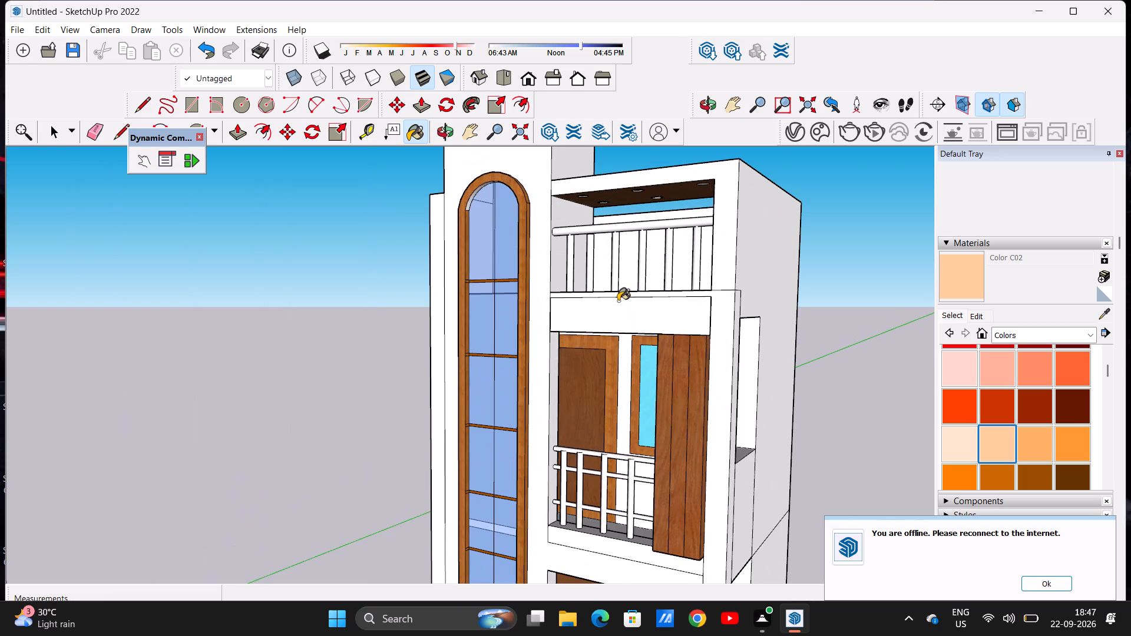
pyautogui.click(616, 313)
pyautogui.scroll(-9, 616, 343)
pyautogui.scroll(9, 569, 325)
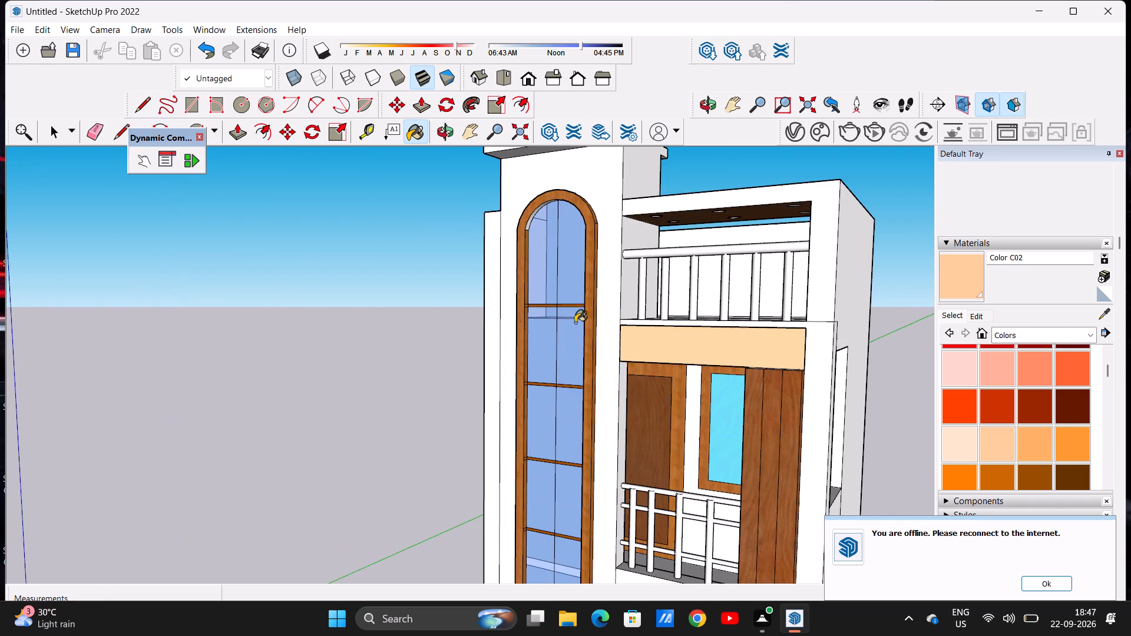
pyautogui.click(600, 338)
# Paint the top-floor frame and the middle-floor outer pillar's front face with Color C02.
pyautogui.scroll(-5, 596, 400)
pyautogui.scroll(1, 596, 400)
pyautogui.scroll(-11, 596, 400)
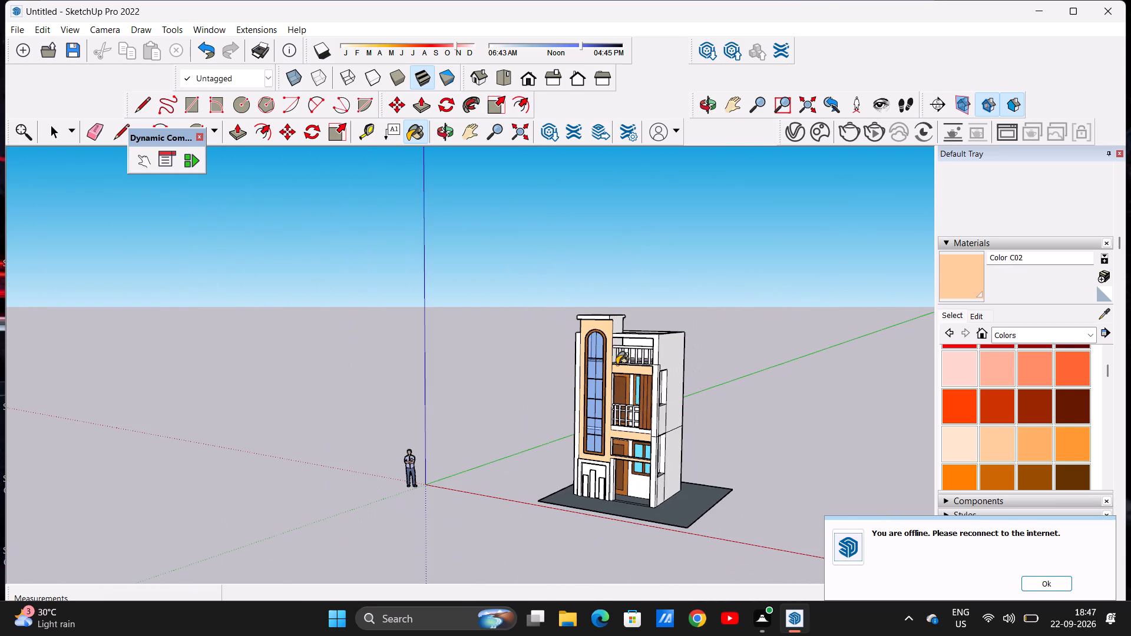
pyautogui.scroll(6, 616, 365)
pyautogui.scroll(5, 684, 350)
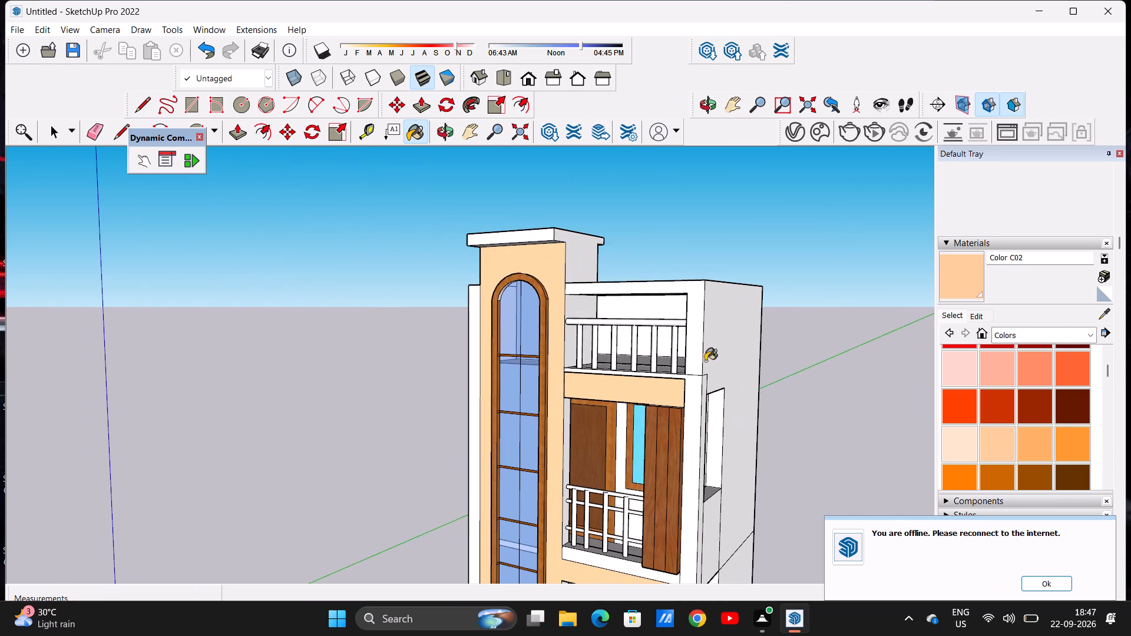
pyautogui.click(697, 347)
pyautogui.click(692, 390)
# Paint the narrow recessed wall strip along the outer side of the arched-window tower with Color C02.
pyautogui.scroll(-6, 692, 387)
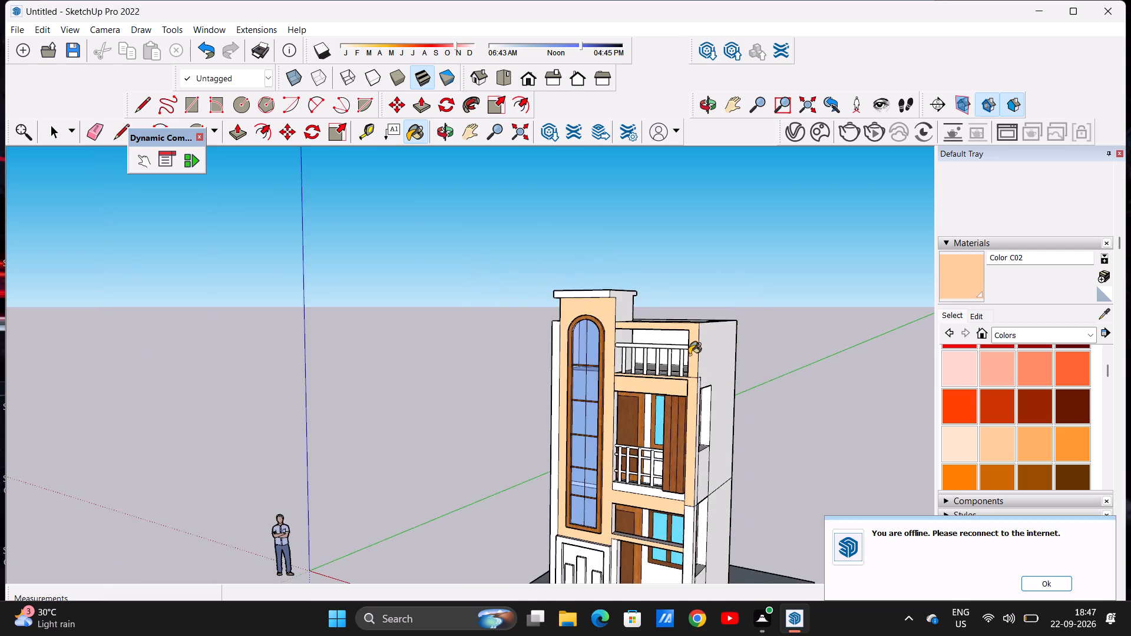
pyautogui.scroll(-5, 689, 355)
pyautogui.scroll(9, 712, 434)
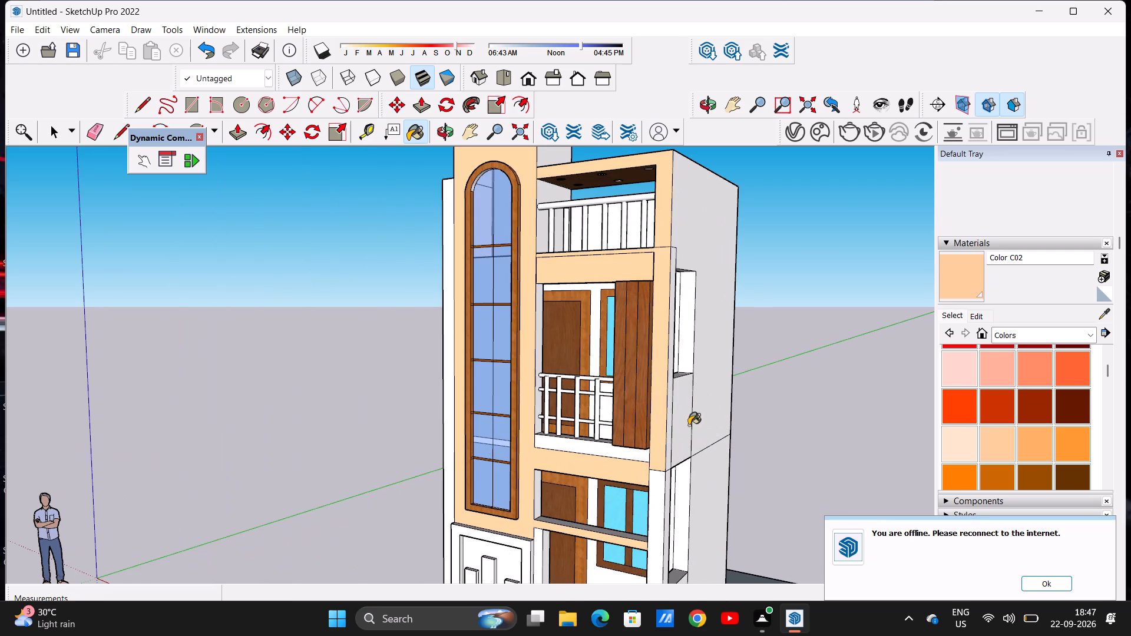
pyautogui.scroll(-6, 696, 403)
pyautogui.moveTo(652, 421); pyautogui.dragTo(778, 410, button='middle')
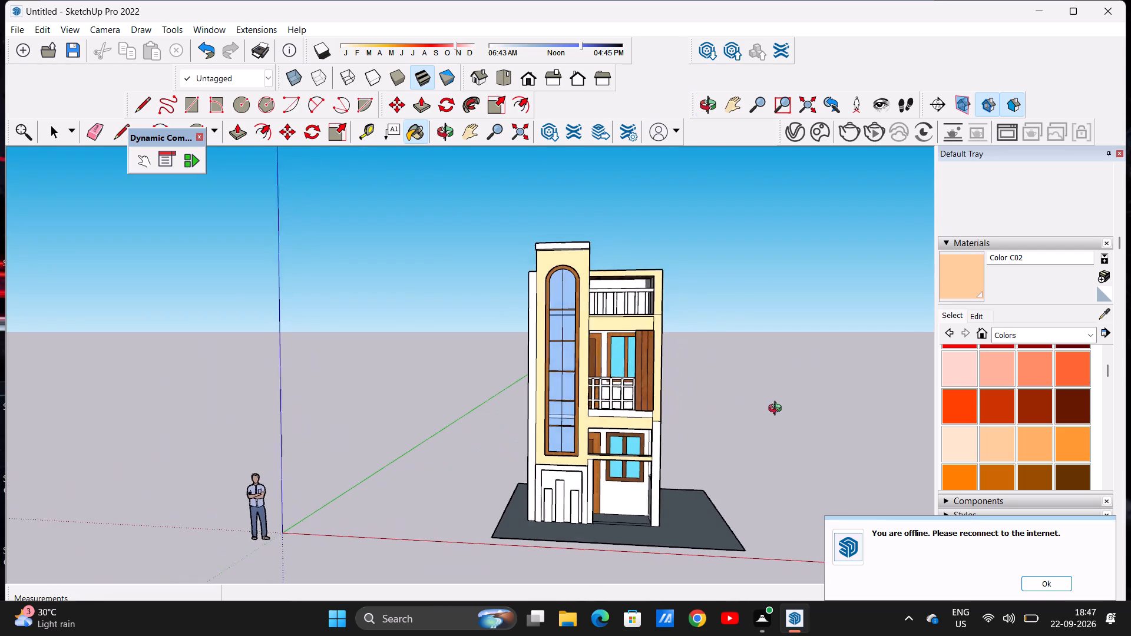
pyautogui.moveTo(778, 410); pyautogui.dragTo(778, 409, button='middle')
pyautogui.moveTo(571, 417); pyautogui.dragTo(574, 483, button='middle')
pyautogui.scroll(6, 561, 450)
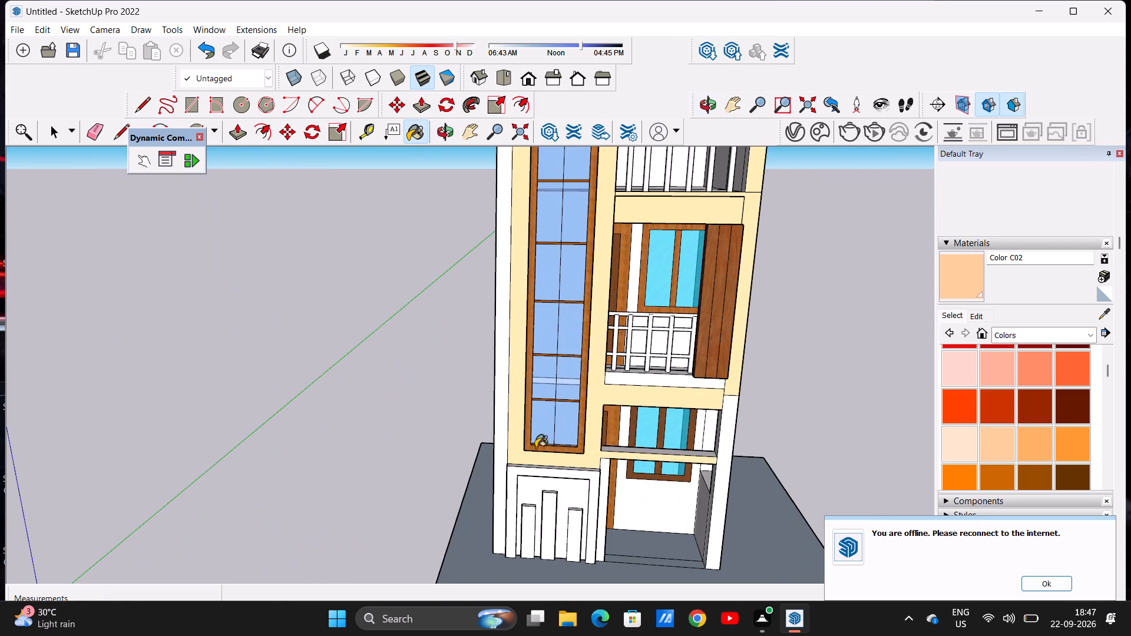
pyautogui.click(499, 380)
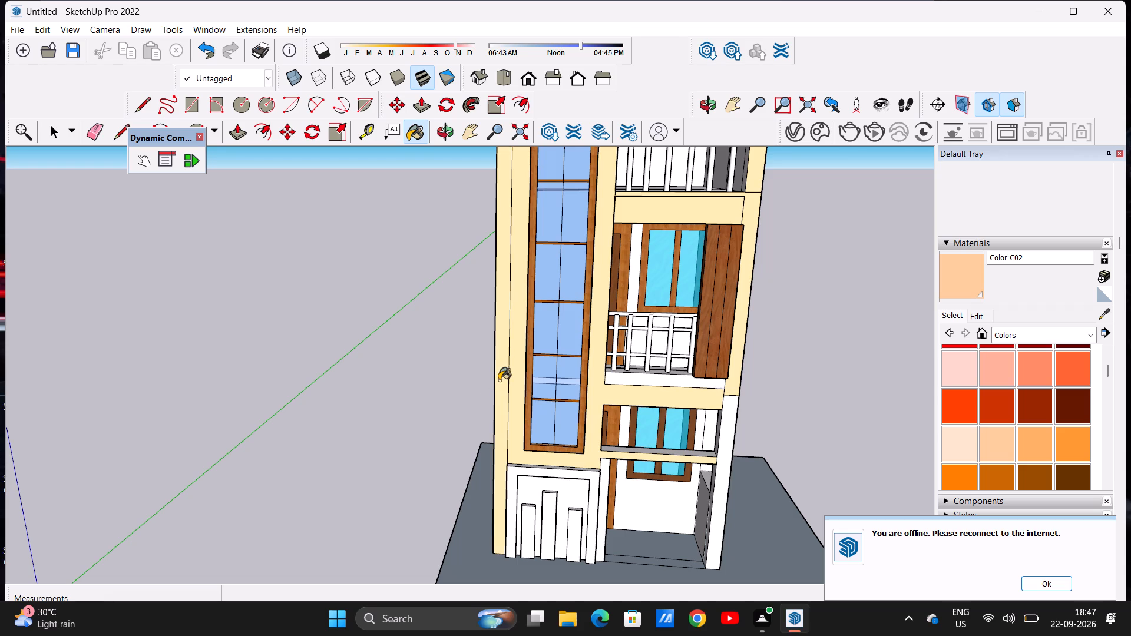
# Paint the slab edge directly below the middle-floor balcony railing with Color C02.
pyautogui.scroll(-7, 499, 380)
pyautogui.scroll(5, 563, 444)
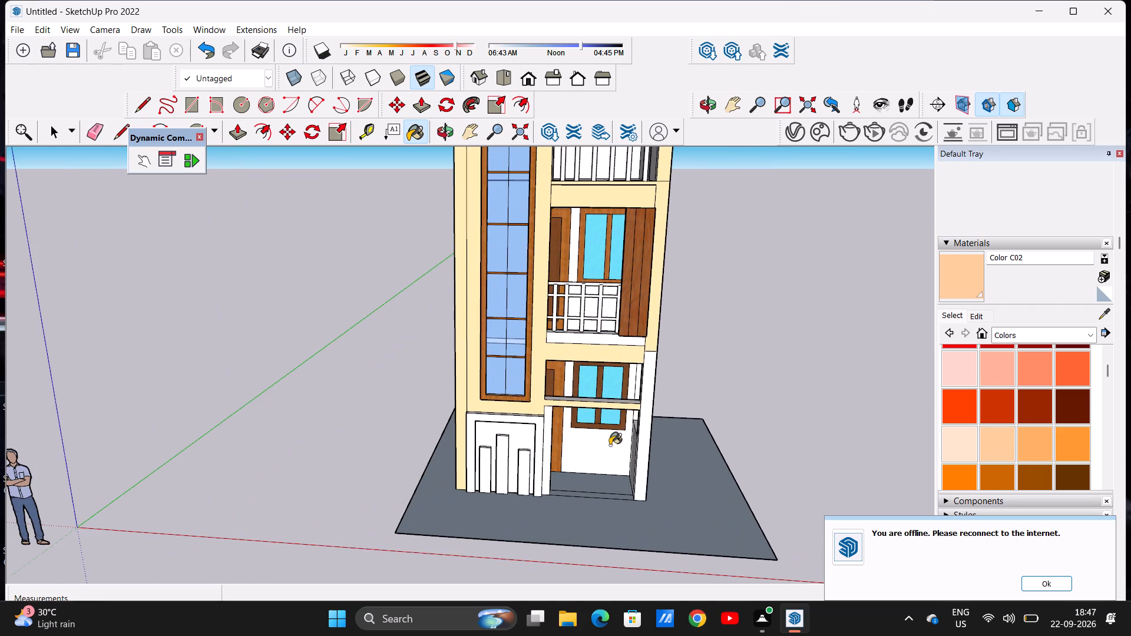
pyautogui.moveTo(610, 445); pyautogui.dragTo(597, 426, button='middle')
pyautogui.scroll(-5, 597, 426)
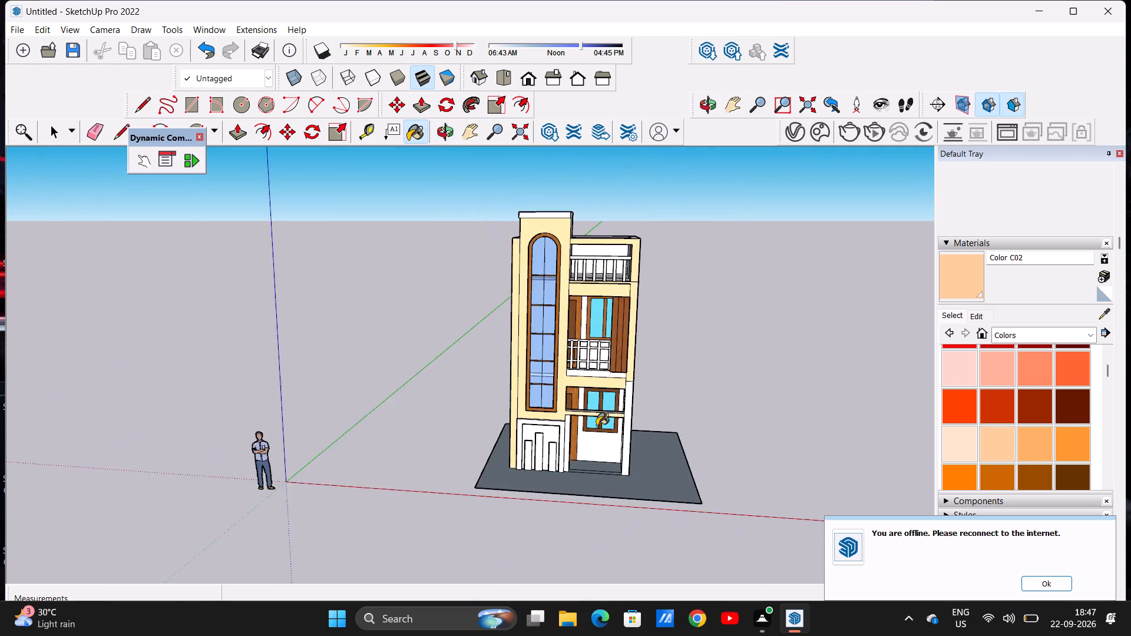
pyautogui.scroll(-3, 597, 426)
pyautogui.scroll(11, 600, 395)
pyautogui.click(576, 367)
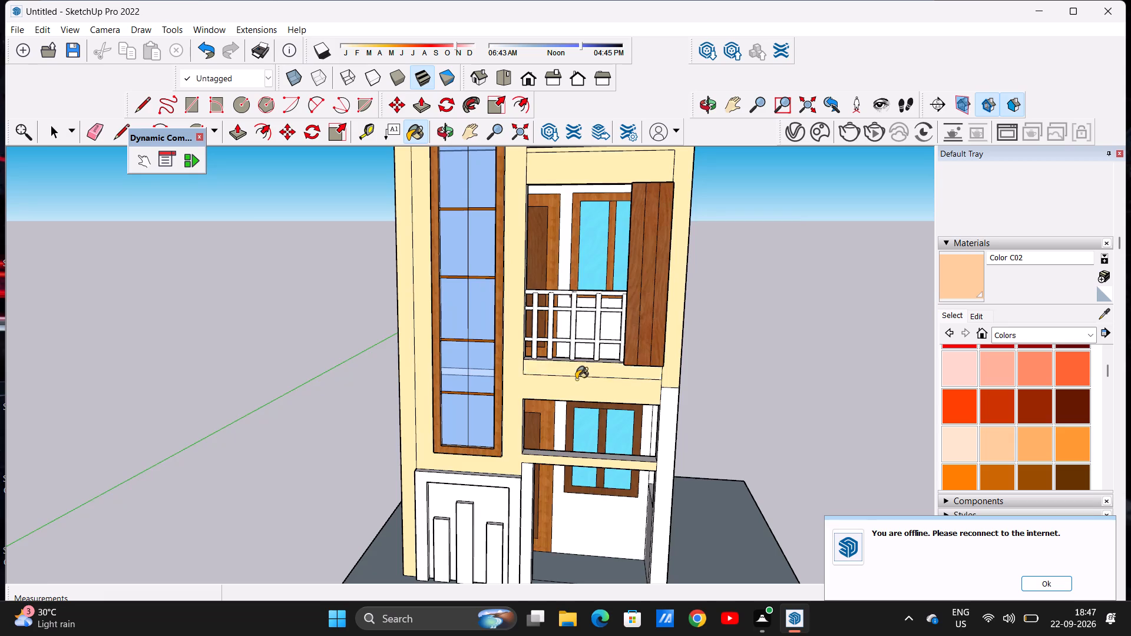
# Paint the front face of the ground-floor outer pillar with Color C02.
pyautogui.scroll(-11, 576, 379)
pyautogui.scroll(4, 553, 253)
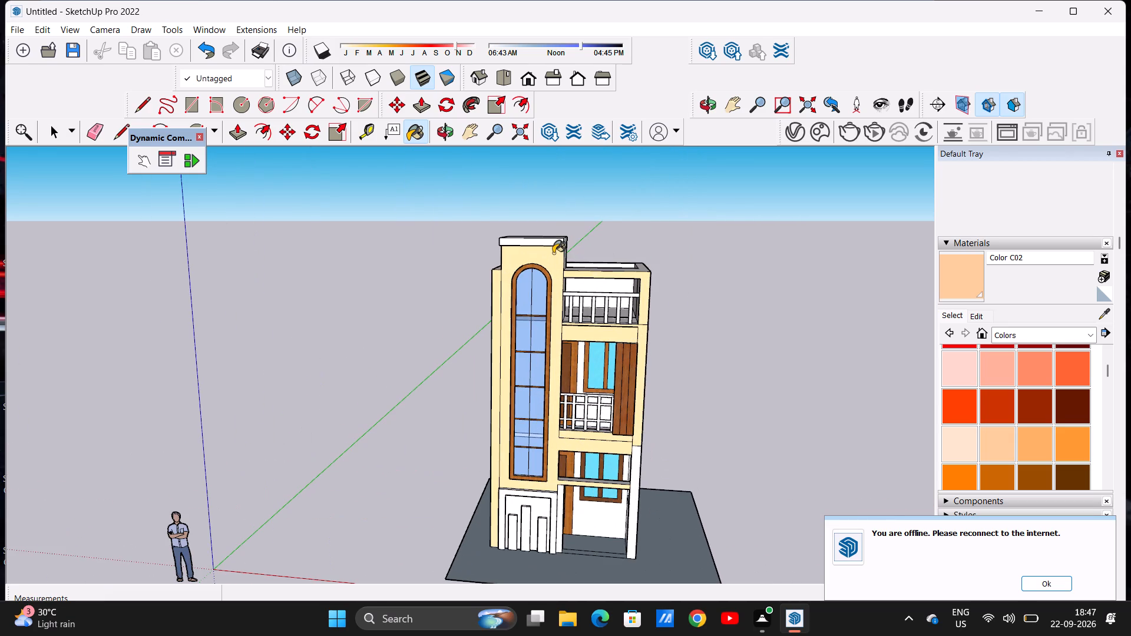
pyautogui.scroll(-7, 550, 254)
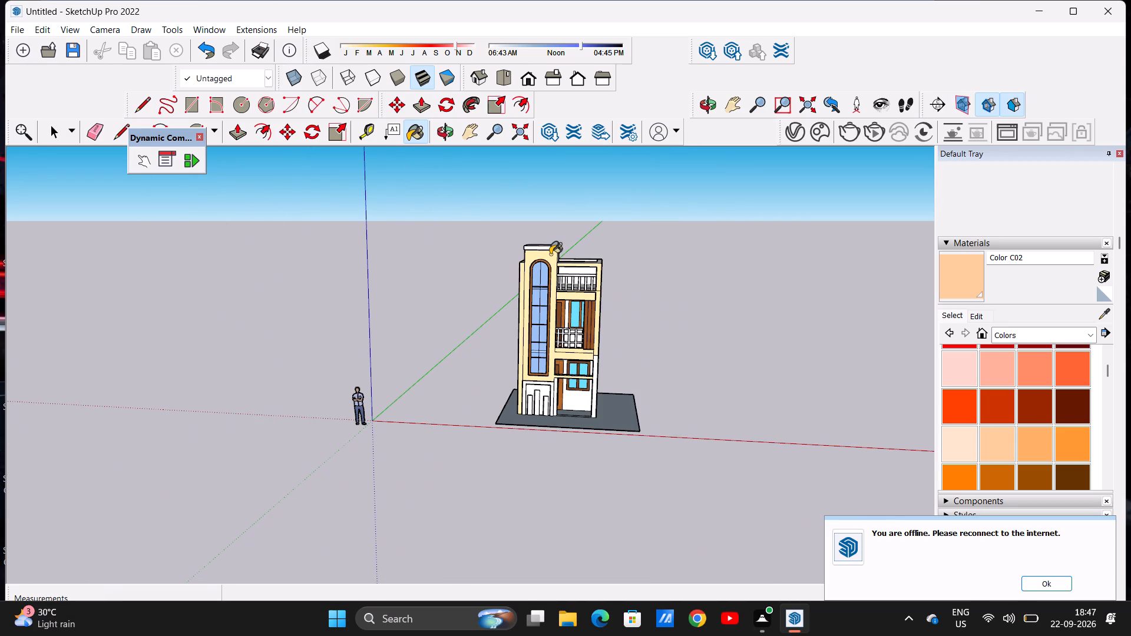
pyautogui.scroll(5, 576, 297)
pyautogui.scroll(2, 623, 266)
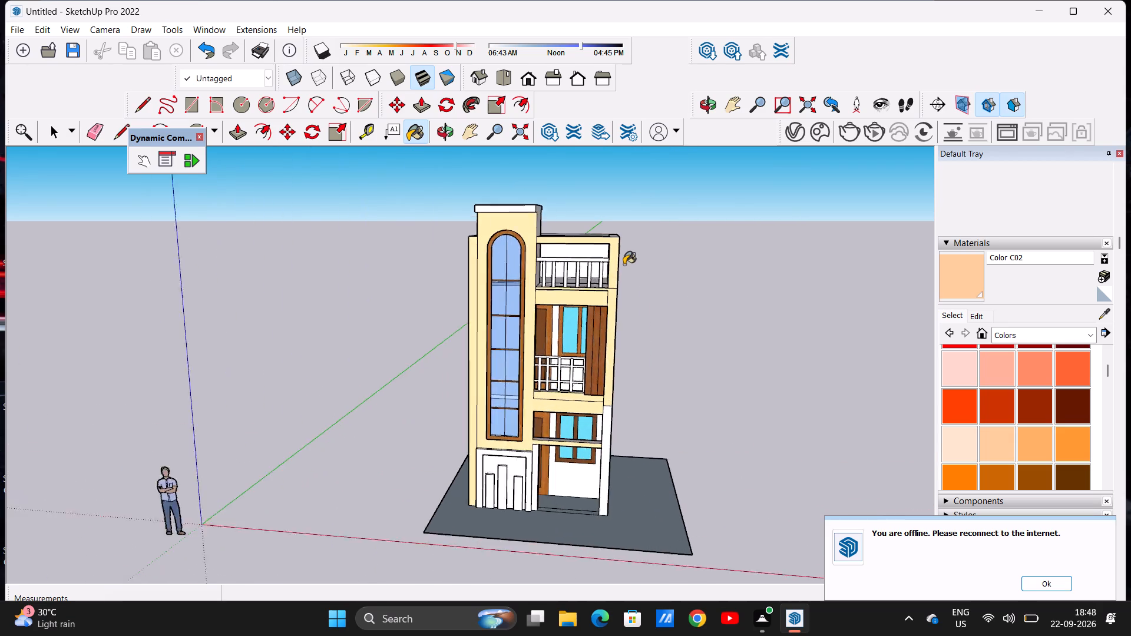
pyautogui.scroll(3, 624, 264)
pyautogui.scroll(-6, 640, 359)
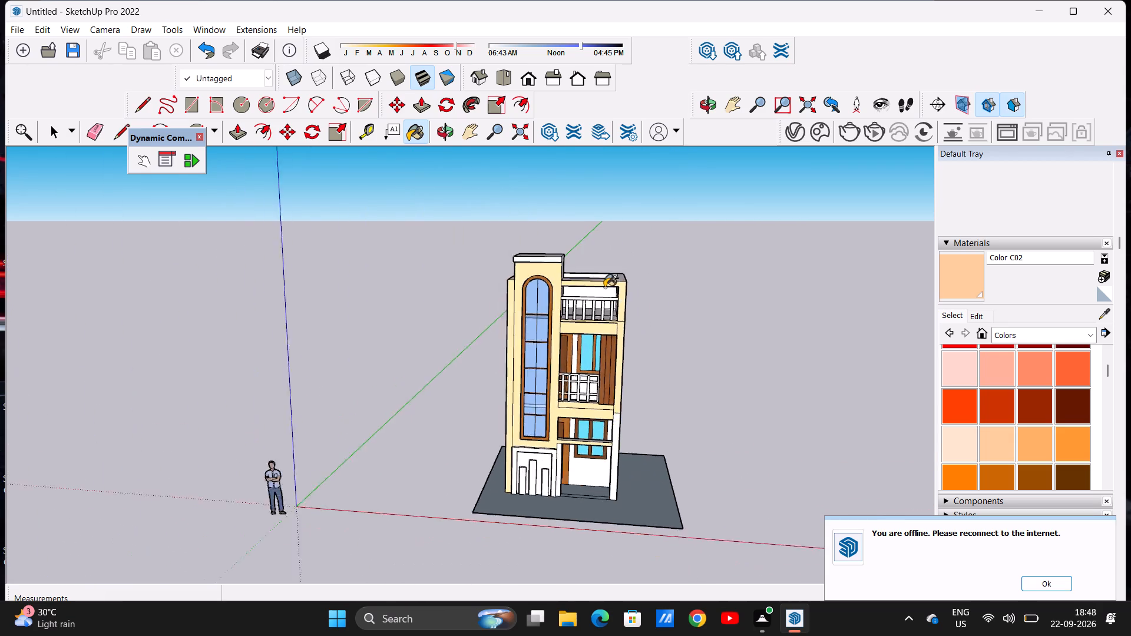
pyautogui.scroll(-3, 604, 287)
pyautogui.scroll(6, 663, 425)
pyautogui.scroll(-6, 650, 438)
pyautogui.scroll(7, 617, 446)
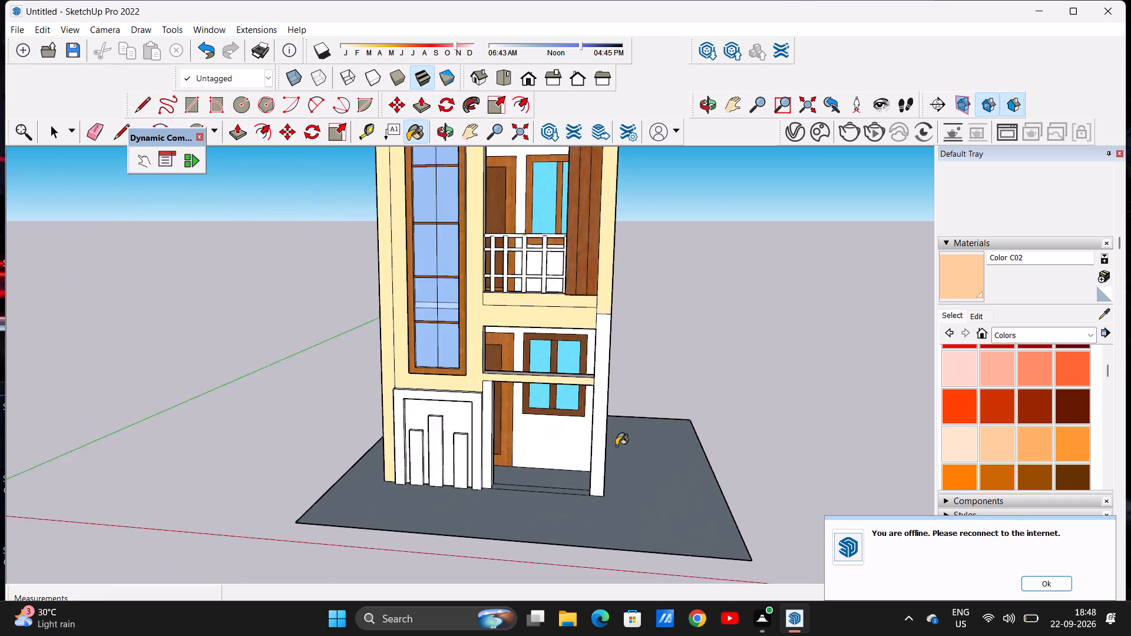
pyautogui.scroll(4, 616, 446)
pyautogui.click(584, 419)
# Paint the ground-floor outer pillar's inner faces below and above the crossbeam with Color C02.
pyautogui.scroll(-10, 584, 414)
pyautogui.moveTo(561, 411); pyautogui.dragTo(630, 408, button='middle')
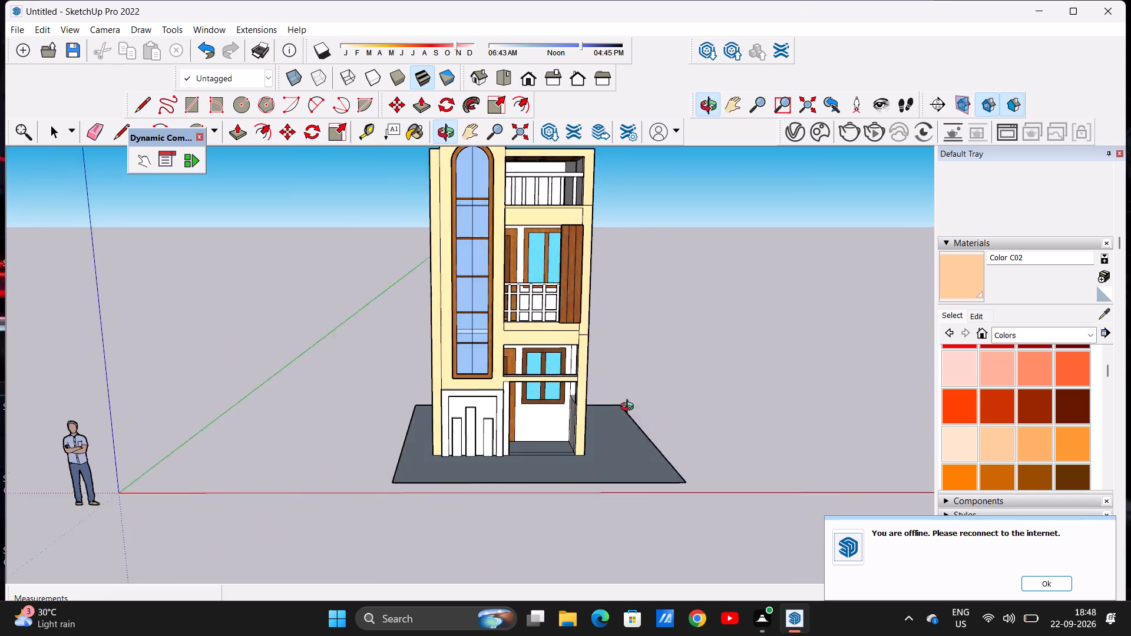
pyautogui.moveTo(630, 408); pyautogui.dragTo(779, 406, button='middle')
pyautogui.scroll(6, 493, 405)
pyautogui.scroll(3, 560, 420)
pyautogui.scroll(-4, 579, 412)
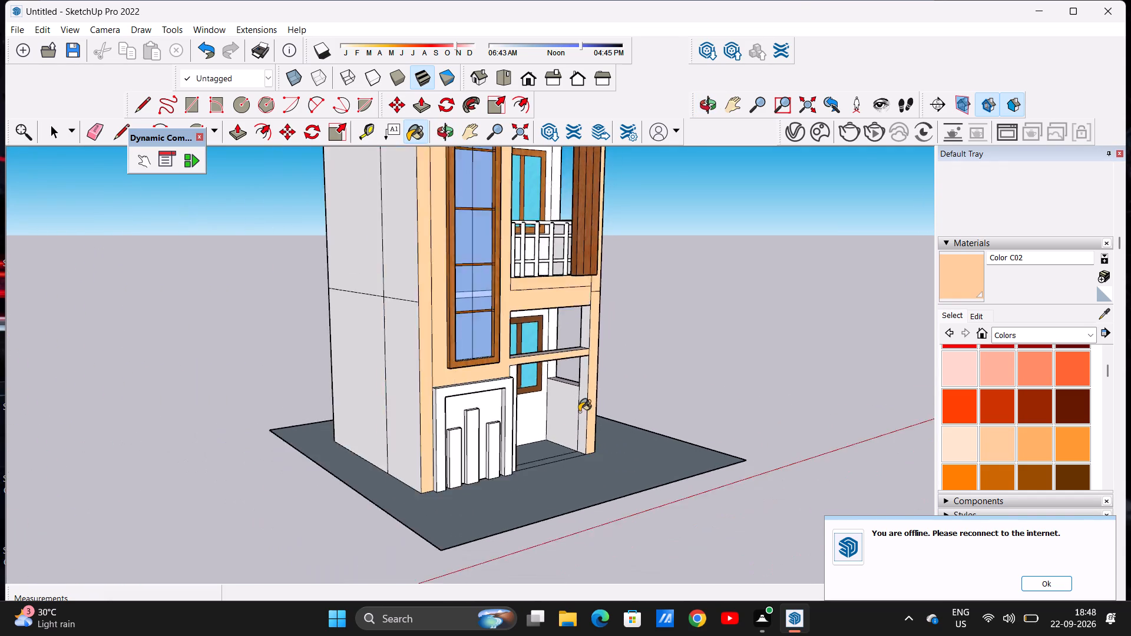
pyautogui.scroll(-4, 579, 412)
pyautogui.scroll(10, 586, 391)
pyautogui.click(578, 396)
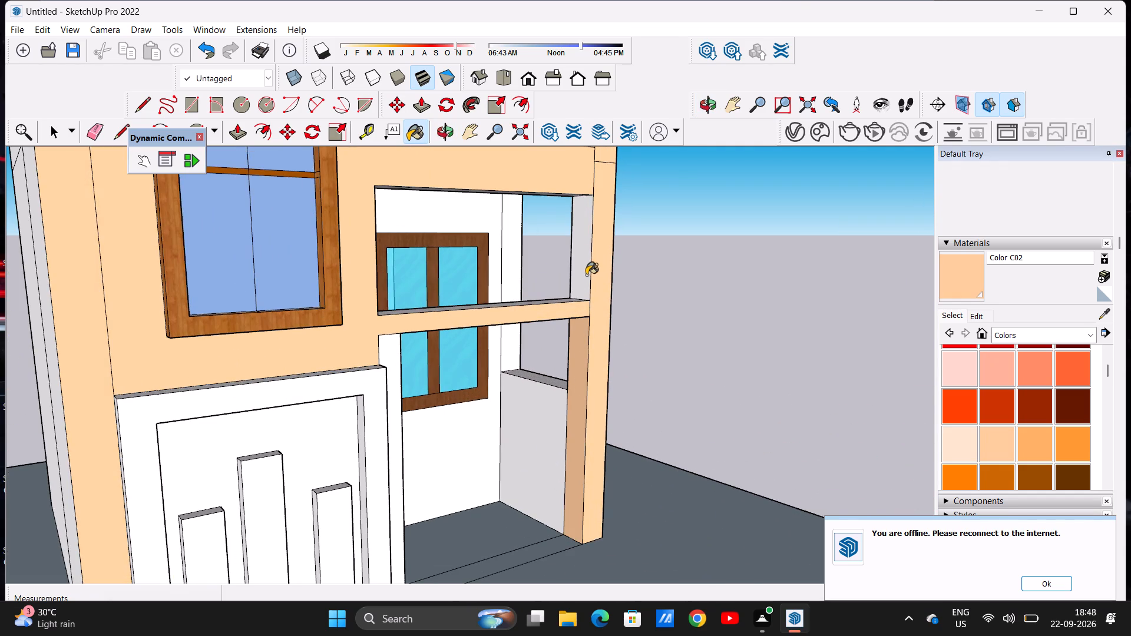
pyautogui.click(585, 274)
# Paint the tower-side jamb faces of the ground-floor opening, its narrow front strip and the crossbeam's top with Color C02.
pyautogui.moveTo(659, 341); pyautogui.dragTo(292, 419, button='middle')
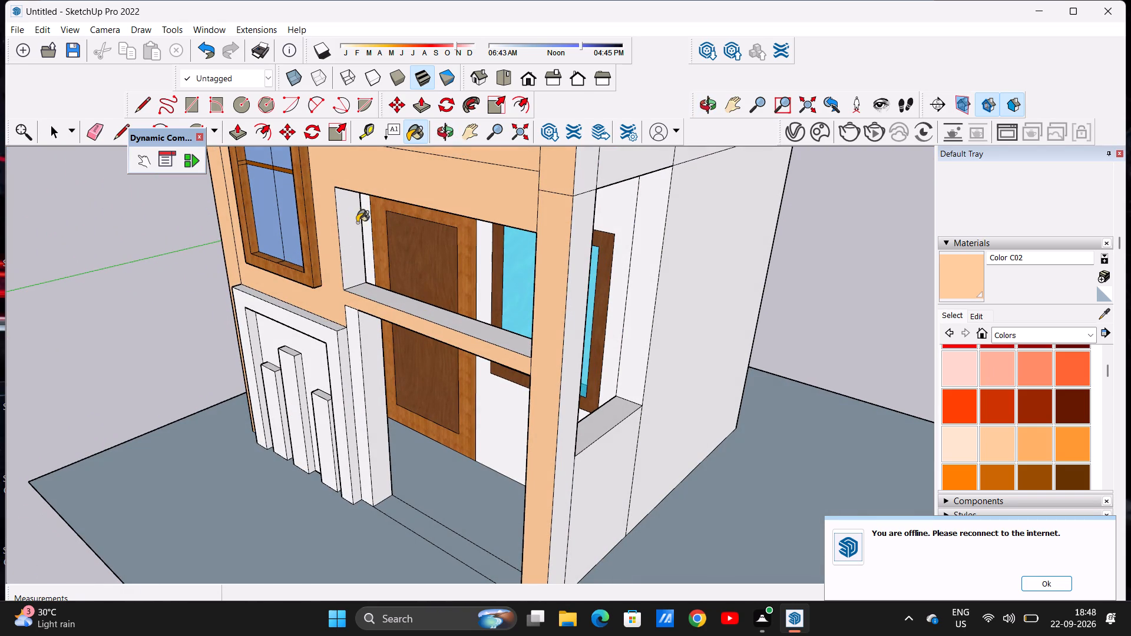
pyautogui.click(343, 229)
pyautogui.click(363, 355)
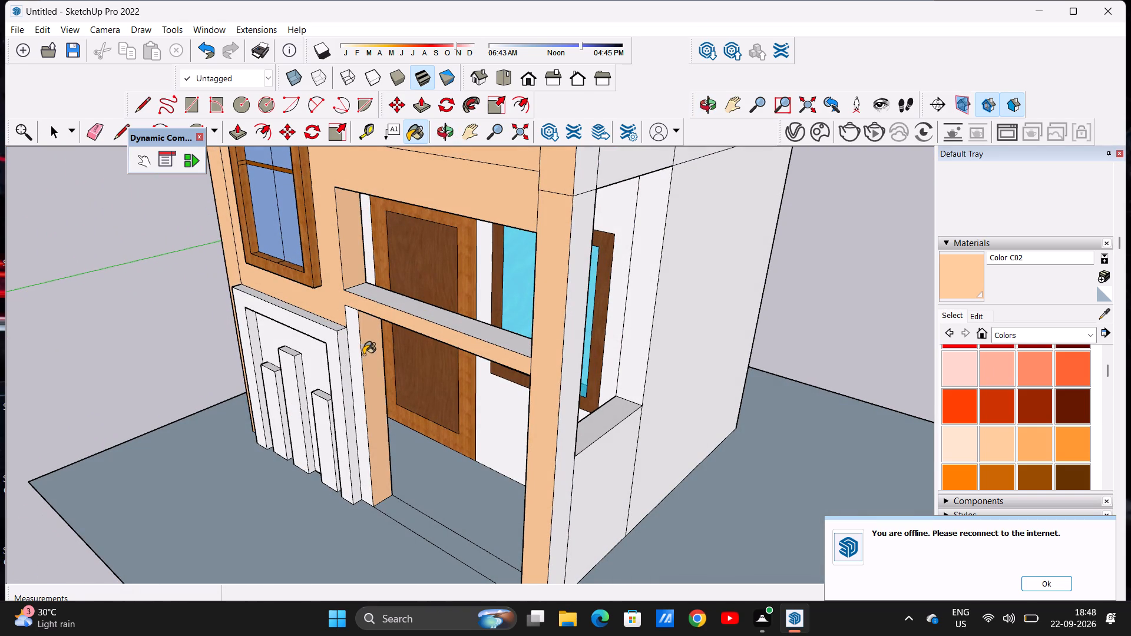
pyautogui.click(355, 364)
pyautogui.click(392, 304)
# Examine the painted front facade from different angles and distances.
pyautogui.scroll(-9, 399, 337)
pyautogui.moveTo(417, 383); pyautogui.dragTo(518, 309, button='middle')
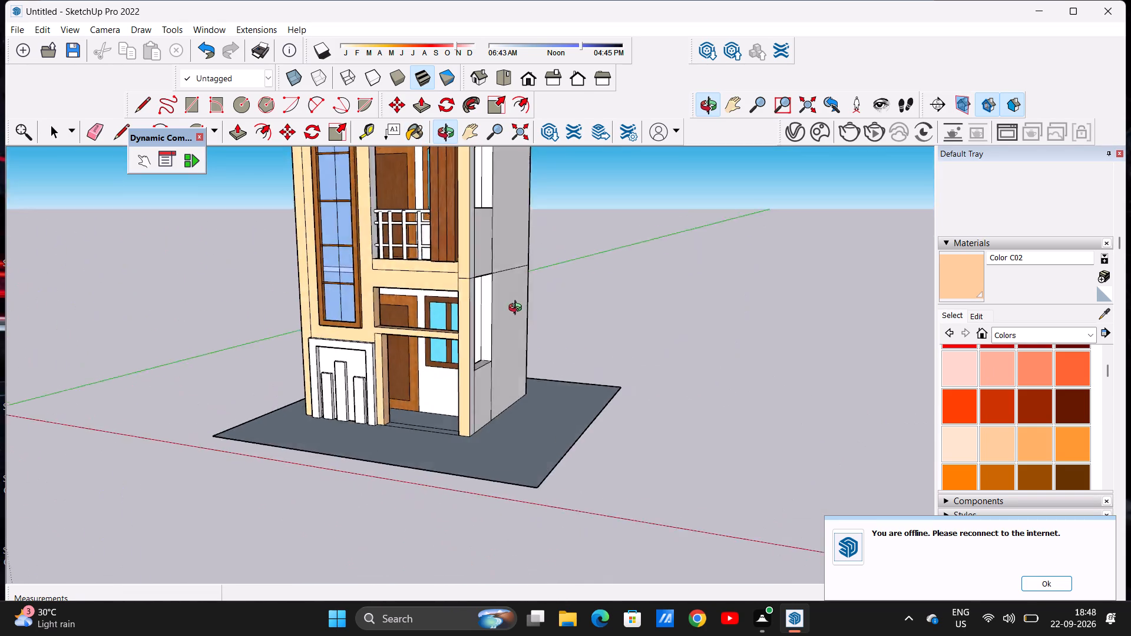
pyautogui.moveTo(518, 309); pyautogui.dragTo(631, 293, button='middle')
pyautogui.scroll(-13, 625, 306)
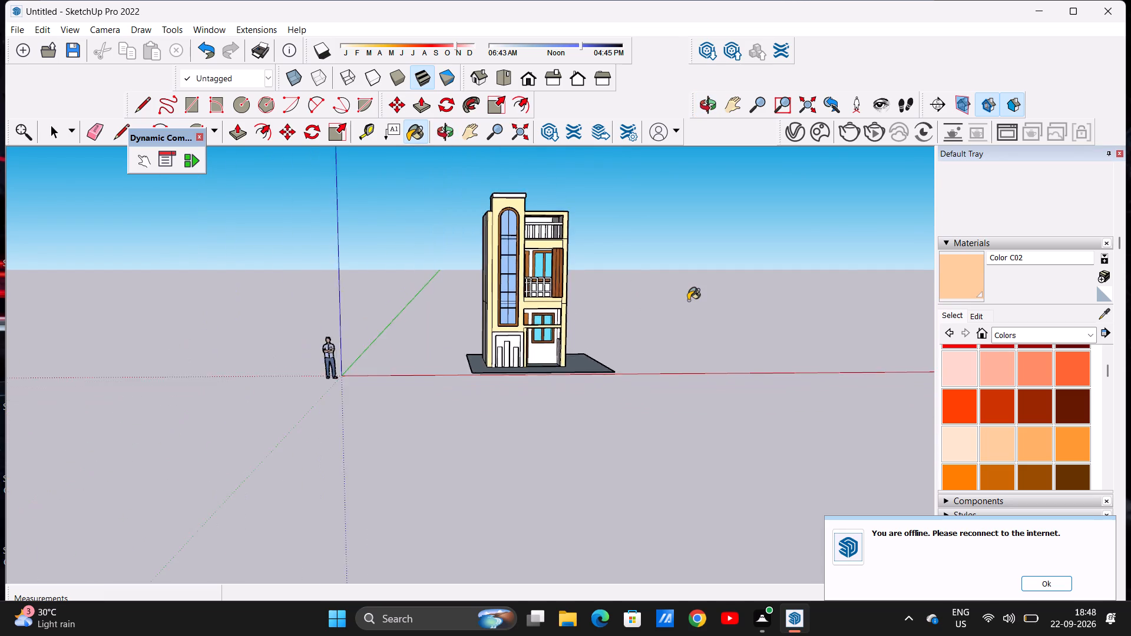
pyautogui.scroll(8, 688, 300)
pyautogui.moveTo(639, 360); pyautogui.dragTo(608, 420, button='middle')
pyautogui.scroll(-5, 606, 392)
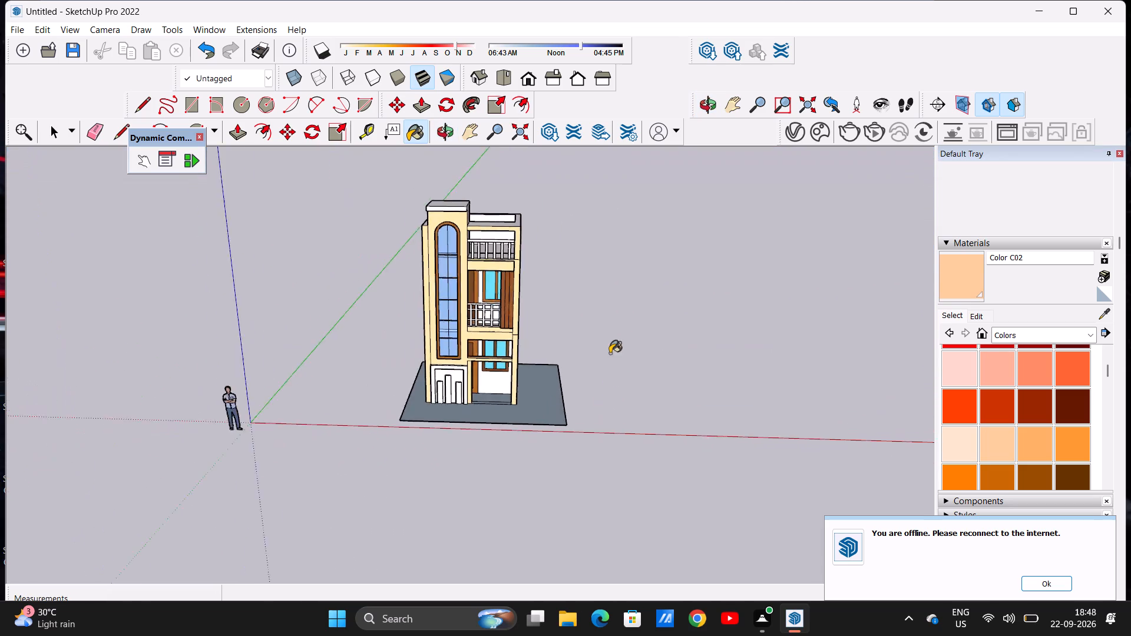
# Paint the top and front edge of the tower's roof slab with Color D02.
pyautogui.scroll(-2, 610, 353)
pyautogui.scroll(5, 502, 233)
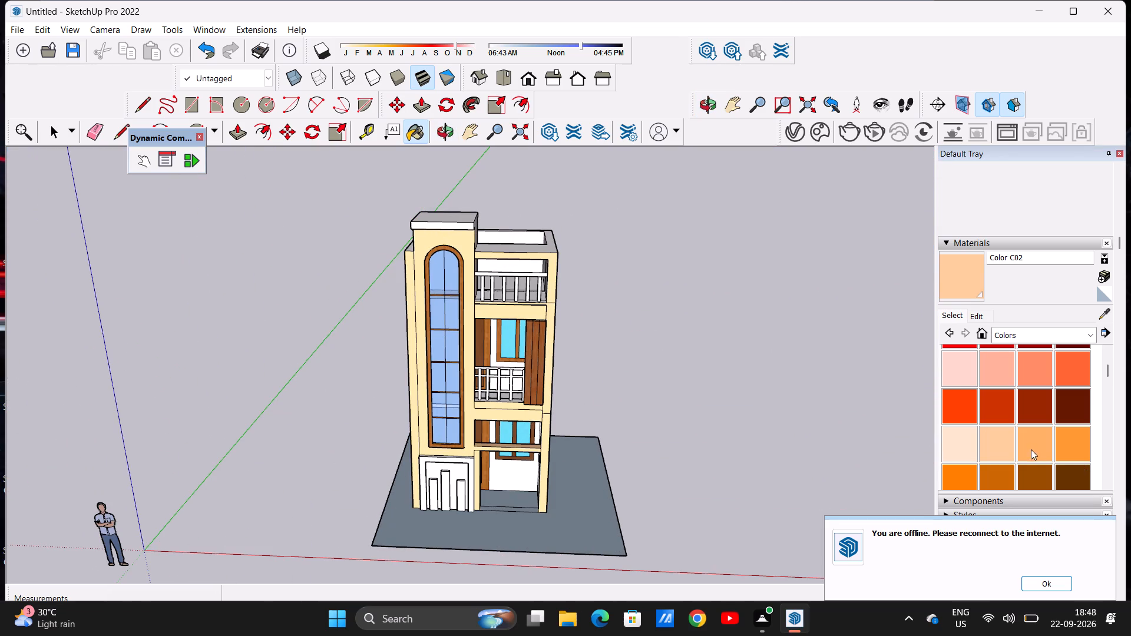
pyautogui.scroll(-3, 1029, 461)
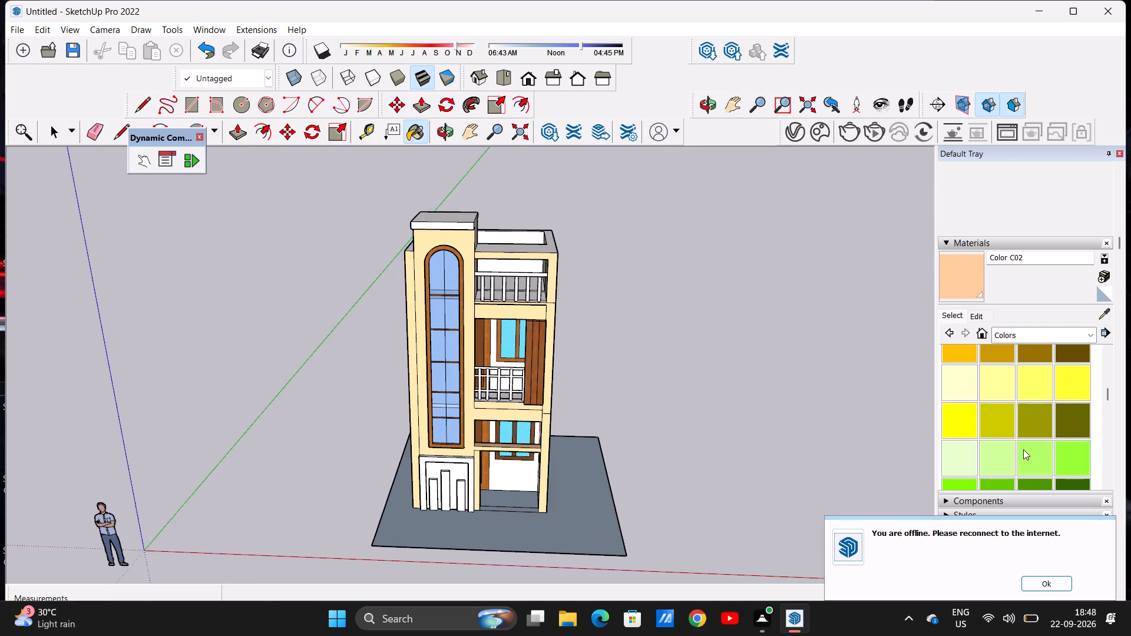
pyautogui.scroll(1, 1018, 444)
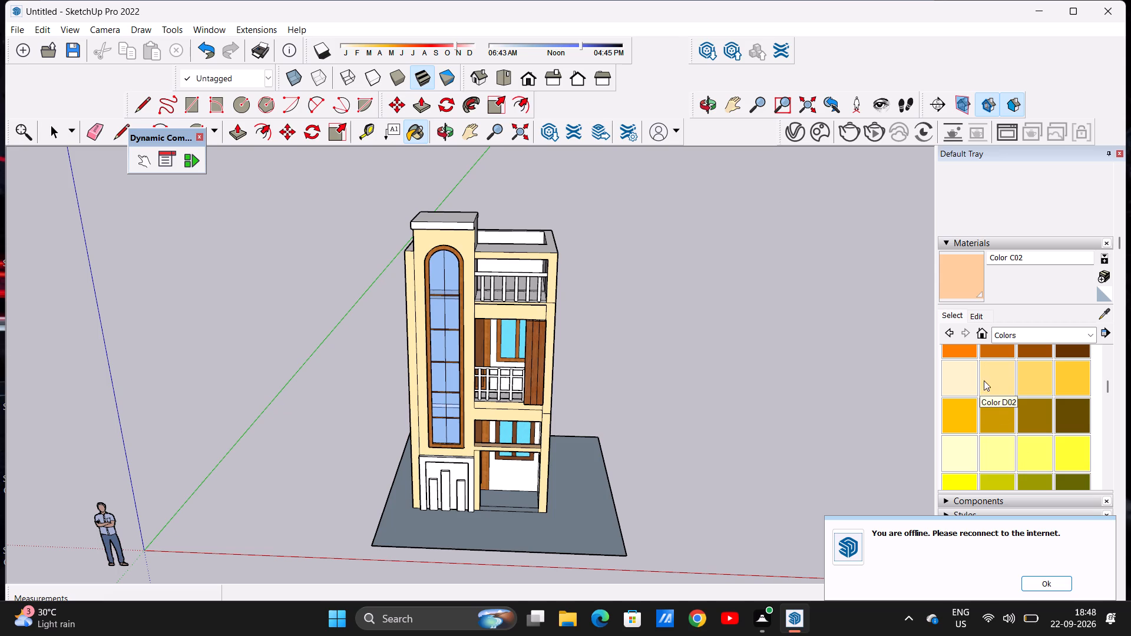
pyautogui.click(991, 374)
pyautogui.moveTo(693, 320); pyautogui.dragTo(614, 444, button='middle')
pyautogui.scroll(5, 460, 181)
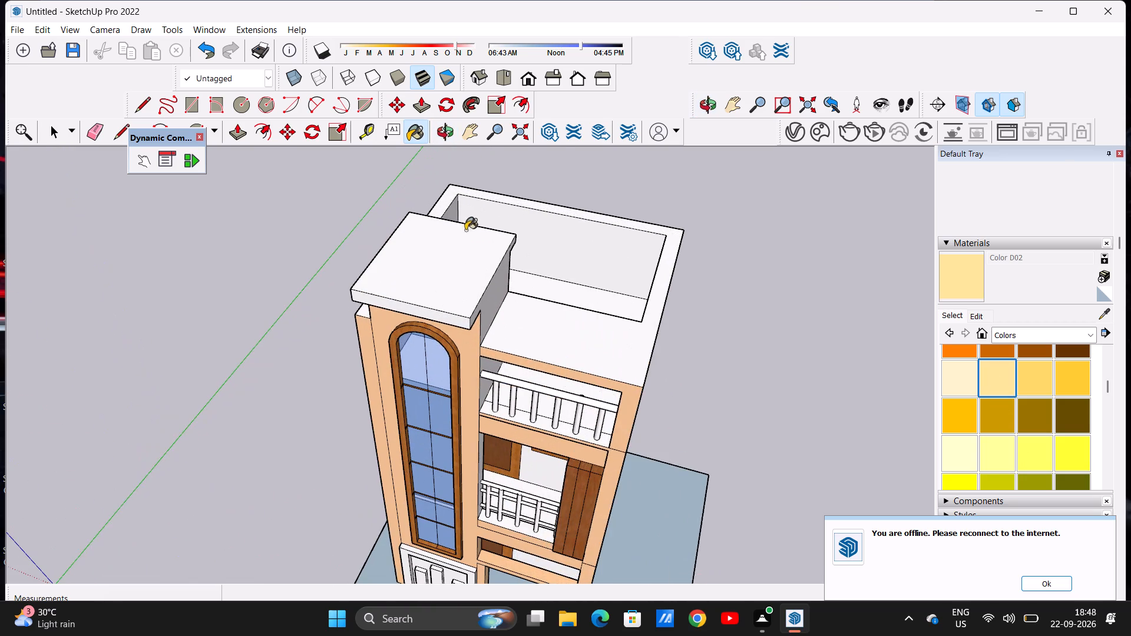
pyautogui.click(441, 264)
pyautogui.scroll(-6, 441, 267)
pyautogui.moveTo(426, 314); pyautogui.dragTo(483, 220, button='middle')
pyautogui.scroll(7, 482, 223)
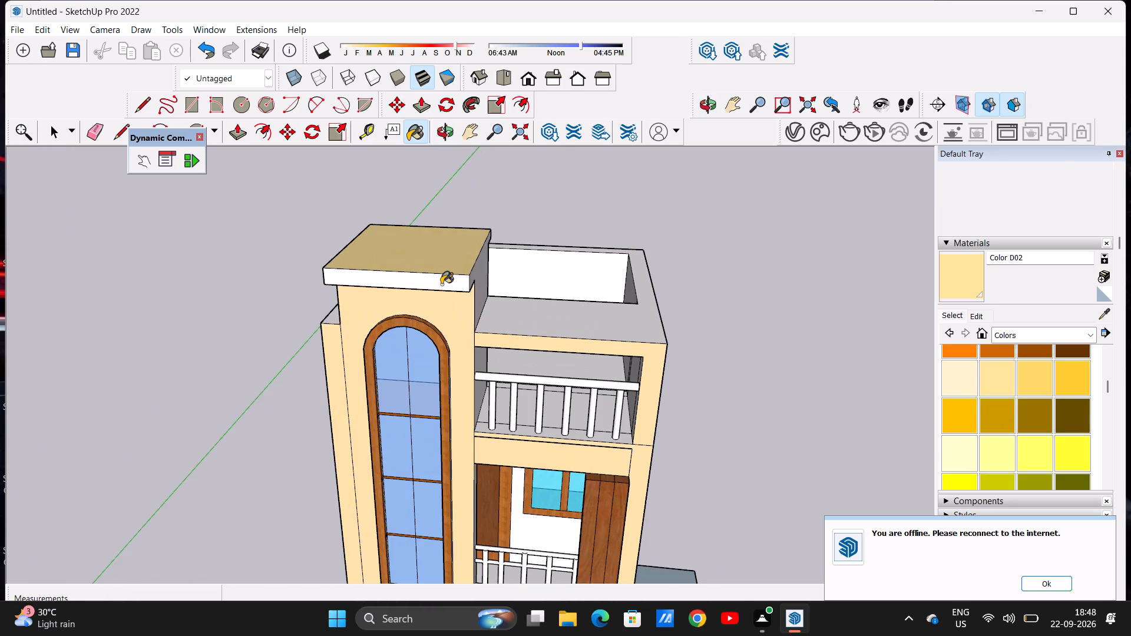
pyautogui.click(441, 284)
# Paint the terrace-side and outer side faces of the tower's head above the roof with Color D02.
pyautogui.moveTo(504, 276); pyautogui.dragTo(369, 289, button='middle')
pyautogui.scroll(4, 462, 280)
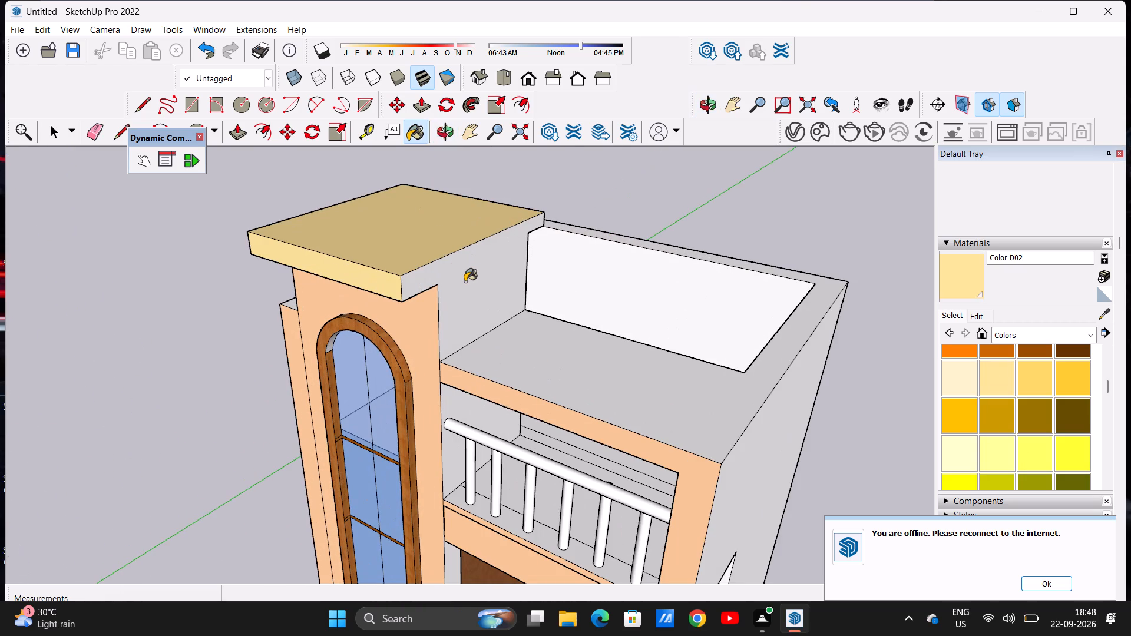
pyautogui.click(465, 281)
pyautogui.scroll(-3, 482, 293)
pyautogui.scroll(1, 482, 293)
pyautogui.scroll(-3, 482, 293)
pyautogui.moveTo(461, 316); pyautogui.dragTo(741, 224, button='middle')
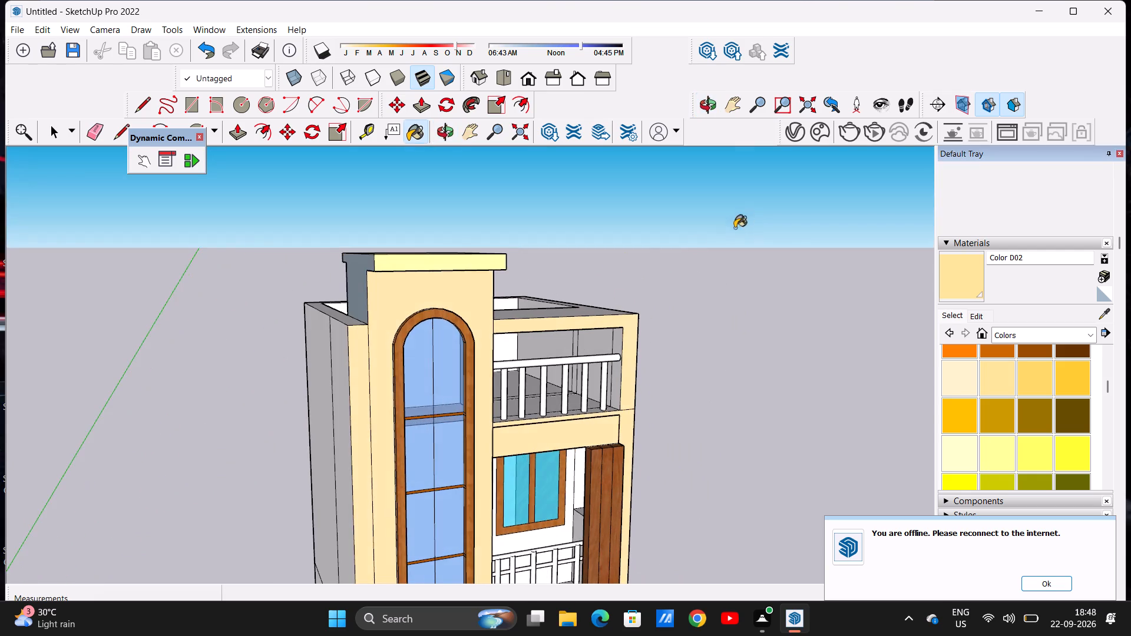
pyautogui.moveTo(431, 287); pyautogui.dragTo(817, 283, button='middle')
pyautogui.scroll(3, 495, 313)
pyautogui.click(494, 294)
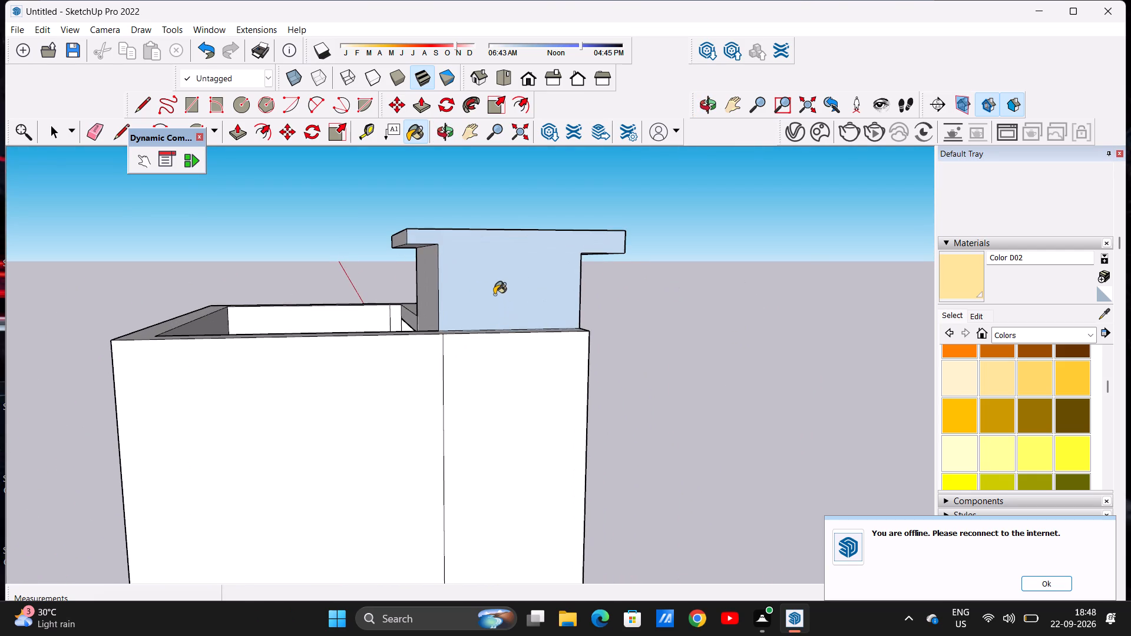
# Paint the tower head's rear faces and its remaining side face beside the terrace railing with Color D02.
pyautogui.moveTo(438, 299); pyautogui.dragTo(696, 287, button='middle')
pyautogui.click(615, 277)
pyautogui.moveTo(607, 286); pyautogui.dragTo(631, 358, button='middle')
pyautogui.scroll(5, 639, 288)
pyautogui.click(639, 288)
pyautogui.moveTo(609, 316); pyautogui.dragTo(751, 327, button='middle')
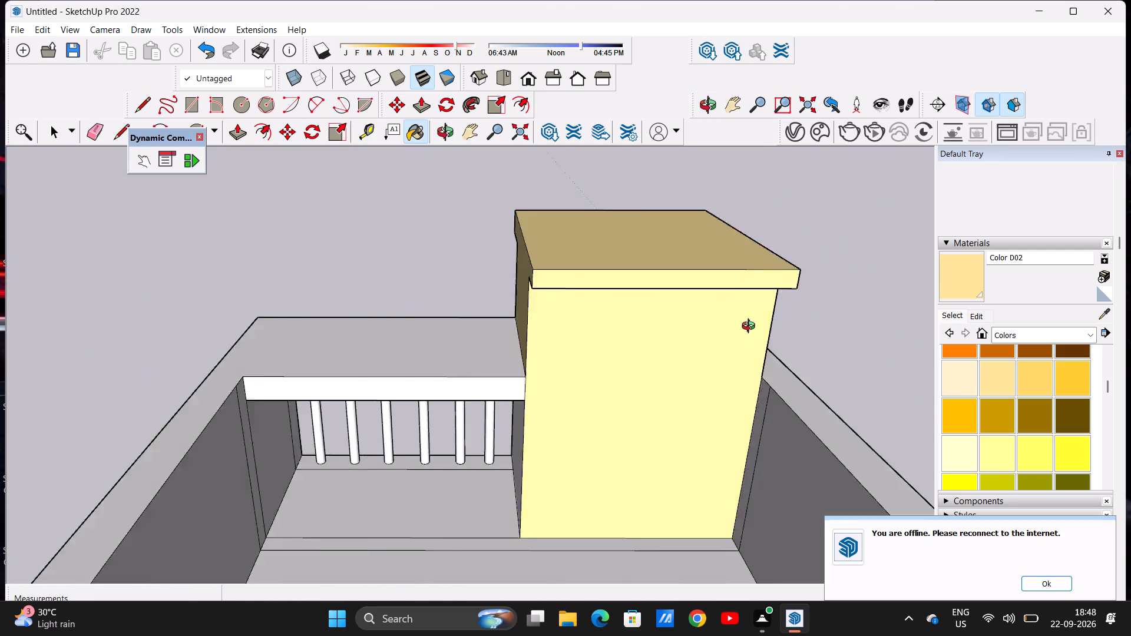
pyautogui.moveTo(751, 327); pyautogui.dragTo(853, 330, button='middle')
pyautogui.scroll(-1, 853, 330)
pyautogui.scroll(4, 598, 410)
pyautogui.click(590, 418)
pyautogui.scroll(-10, 545, 395)
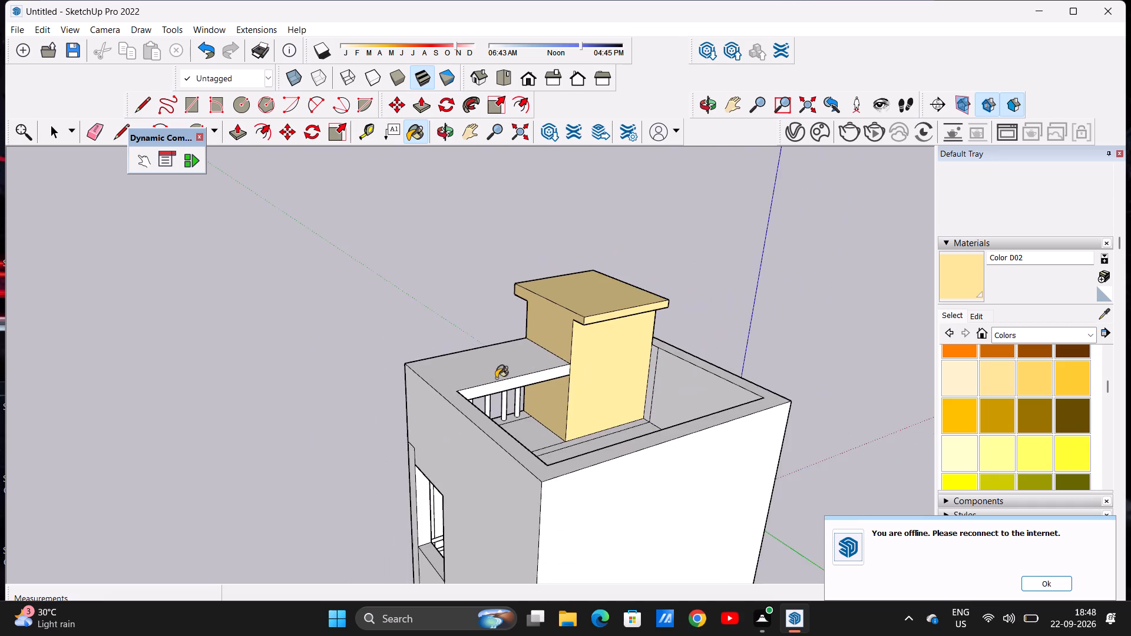
# Examine the painted tower top and the whole front facade from different angles and distances.
pyautogui.moveTo(493, 377); pyautogui.dragTo(845, 339, button='middle')
pyautogui.moveTo(482, 334); pyautogui.dragTo(757, 316, button='middle')
pyautogui.scroll(-5, 623, 319)
pyautogui.scroll(-2, 576, 333)
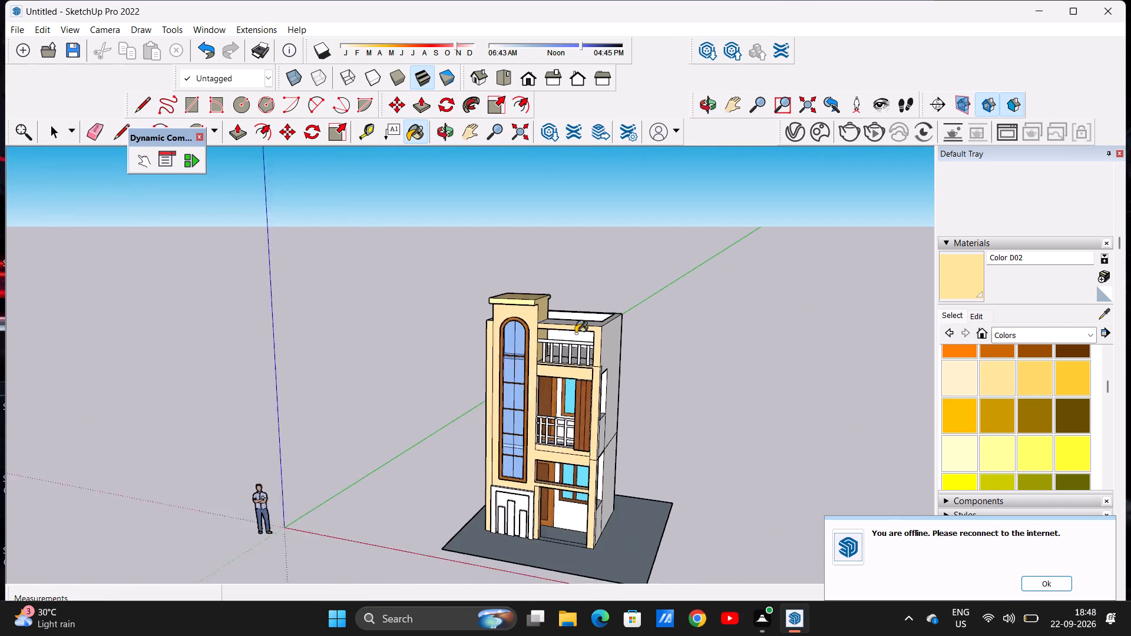
pyautogui.scroll(-2, 576, 333)
pyautogui.scroll(6, 573, 336)
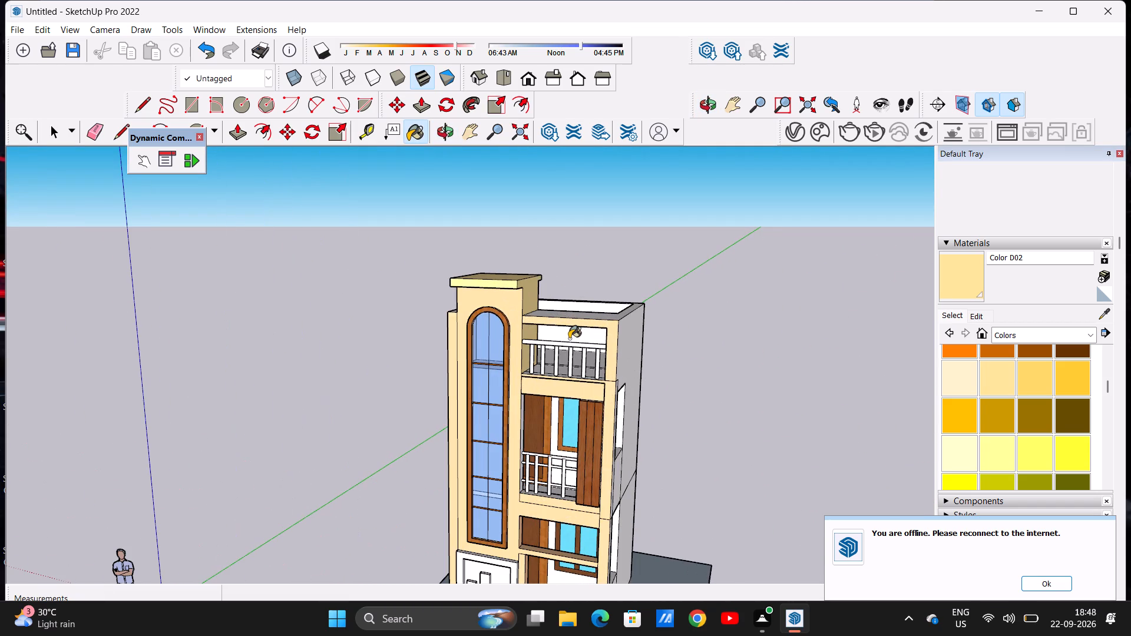
pyautogui.press('space')
pyautogui.scroll(-6, 576, 319)
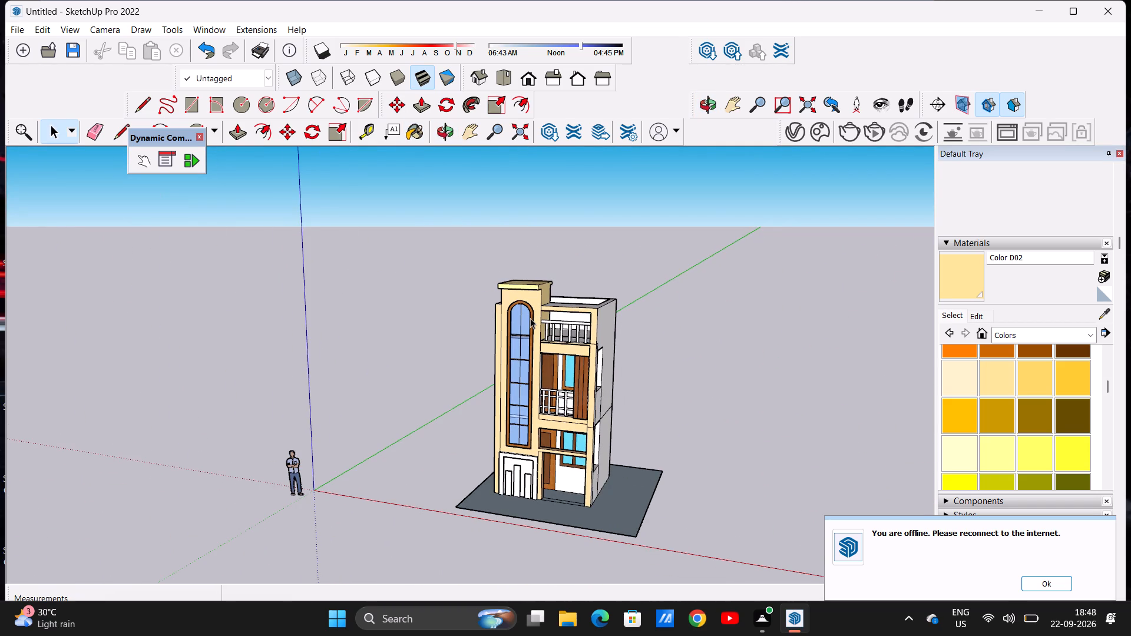
pyautogui.scroll(-1, 530, 318)
pyautogui.scroll(5, 528, 344)
pyautogui.scroll(-1, 520, 387)
pyautogui.moveTo(541, 388); pyautogui.dragTo(614, 375, button='middle')
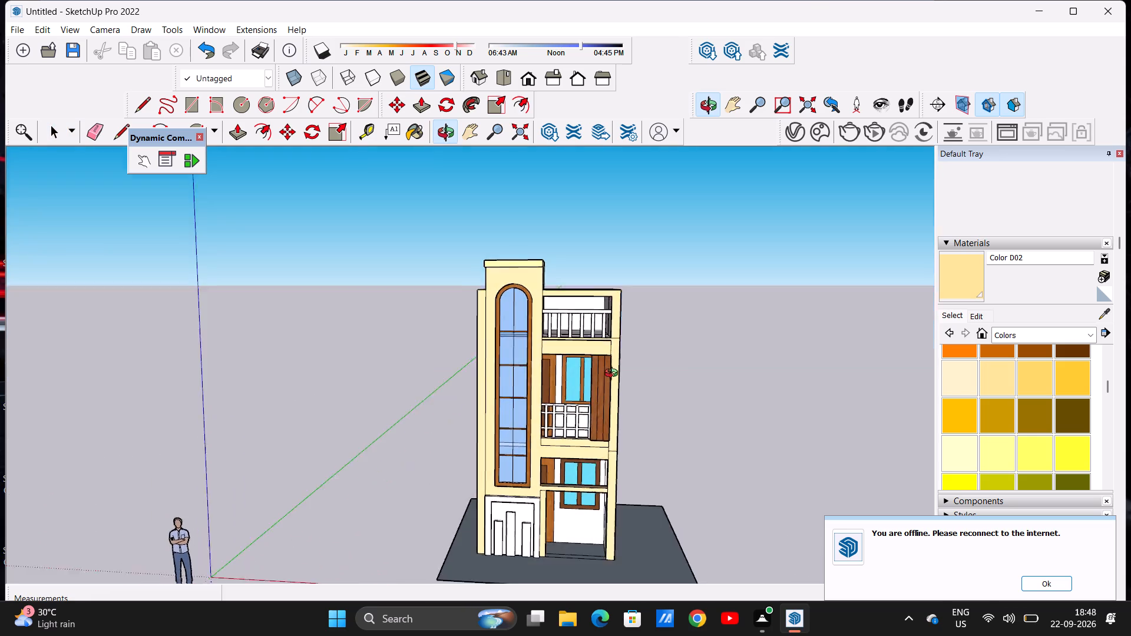
pyautogui.moveTo(614, 375); pyautogui.dragTo(570, 408, button='middle')
pyautogui.scroll(4, 575, 389)
pyautogui.scroll(-5, 573, 381)
pyautogui.moveTo(576, 468); pyautogui.dragTo(605, 395, button='middle')
pyautogui.scroll(-9, 581, 406)
pyautogui.scroll(2, 592, 472)
pyautogui.scroll(3, 759, 423)
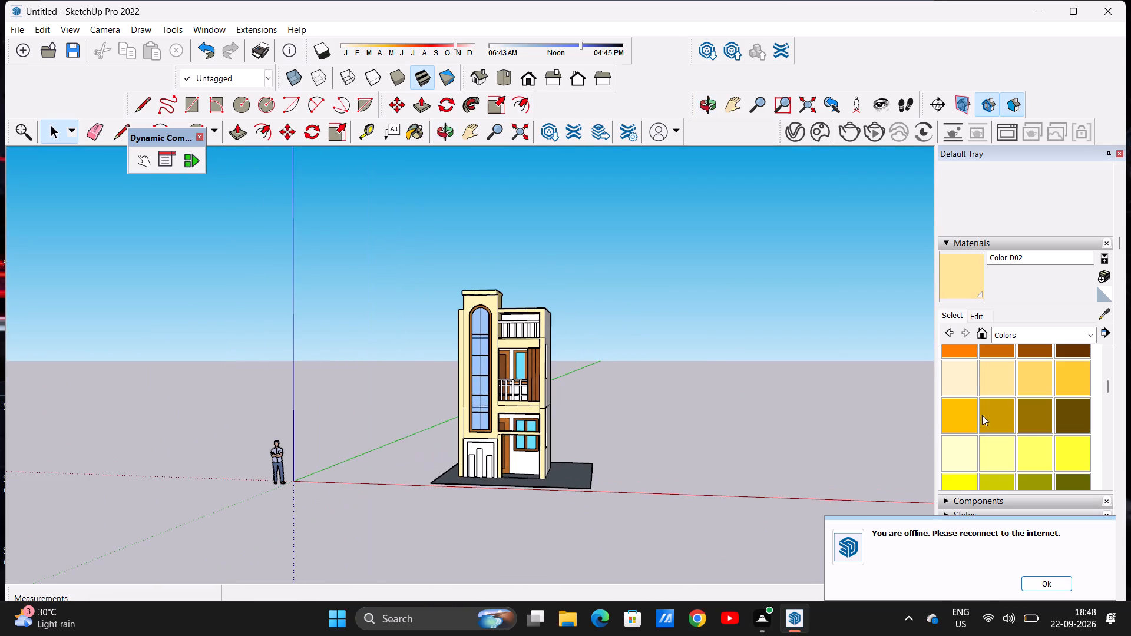
# Paint the recessed ground-floor wall behind the entrance opening with Color D01.
pyautogui.click(949, 371)
pyautogui.scroll(2, 420, 425)
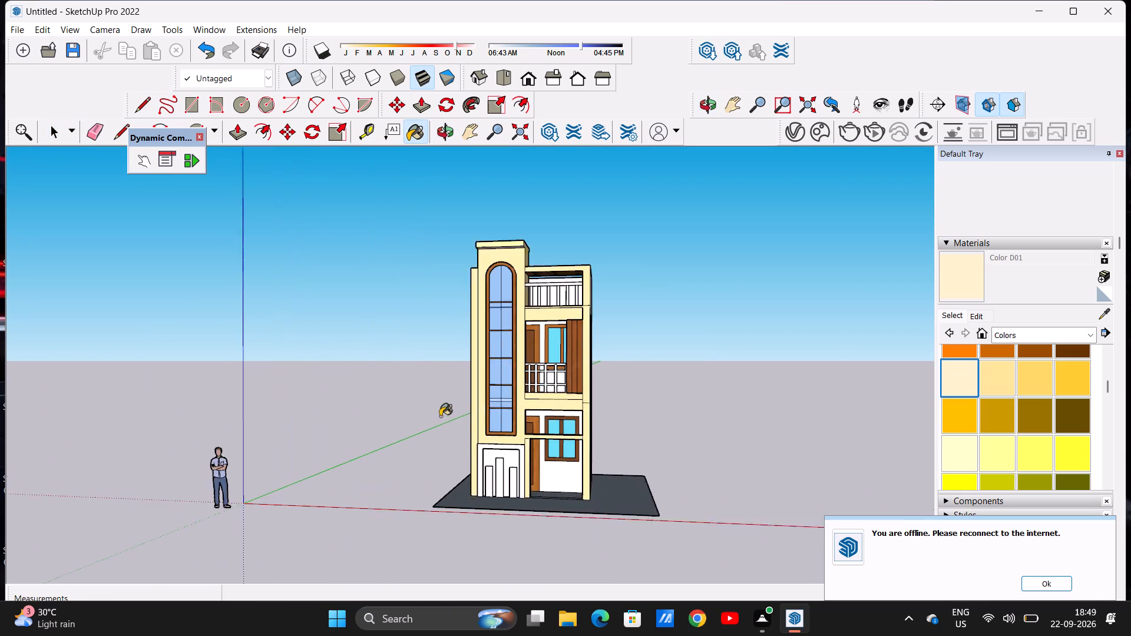
pyautogui.scroll(8, 440, 416)
pyautogui.click(583, 477)
pyautogui.scroll(-5, 590, 521)
pyautogui.moveTo(591, 495); pyautogui.dragTo(421, 562, button='middle')
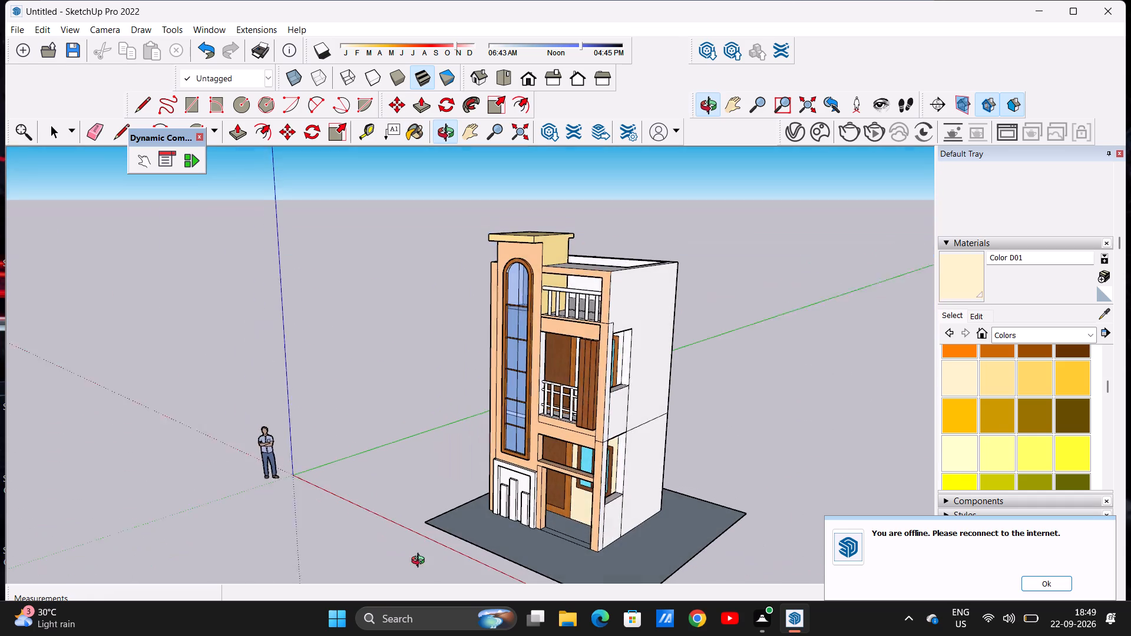
pyautogui.moveTo(421, 562); pyautogui.dragTo(420, 562, button='middle')
# Paint the first-floor balcony's back wall around the door and window with Color D01.
pyautogui.moveTo(513, 486); pyautogui.dragTo(669, 476, button='middle')
pyautogui.scroll(8, 560, 371)
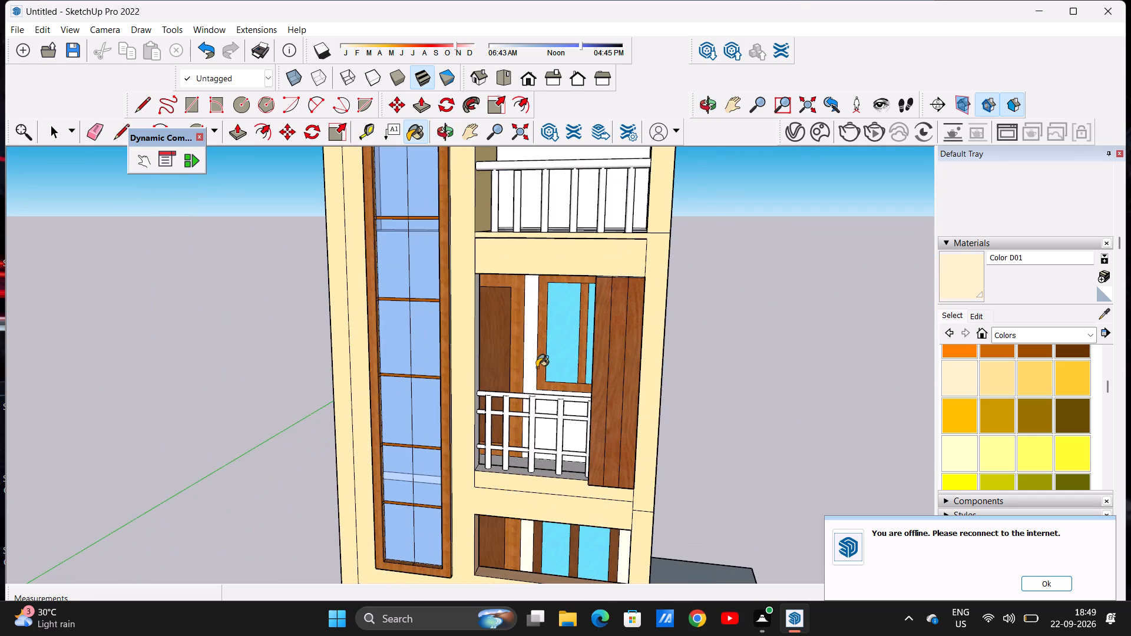
pyautogui.click(527, 369)
pyautogui.scroll(-7, 514, 396)
pyautogui.scroll(1, 529, 386)
pyautogui.scroll(-6, 529, 386)
pyautogui.moveTo(537, 461); pyautogui.dragTo(554, 377, button='middle')
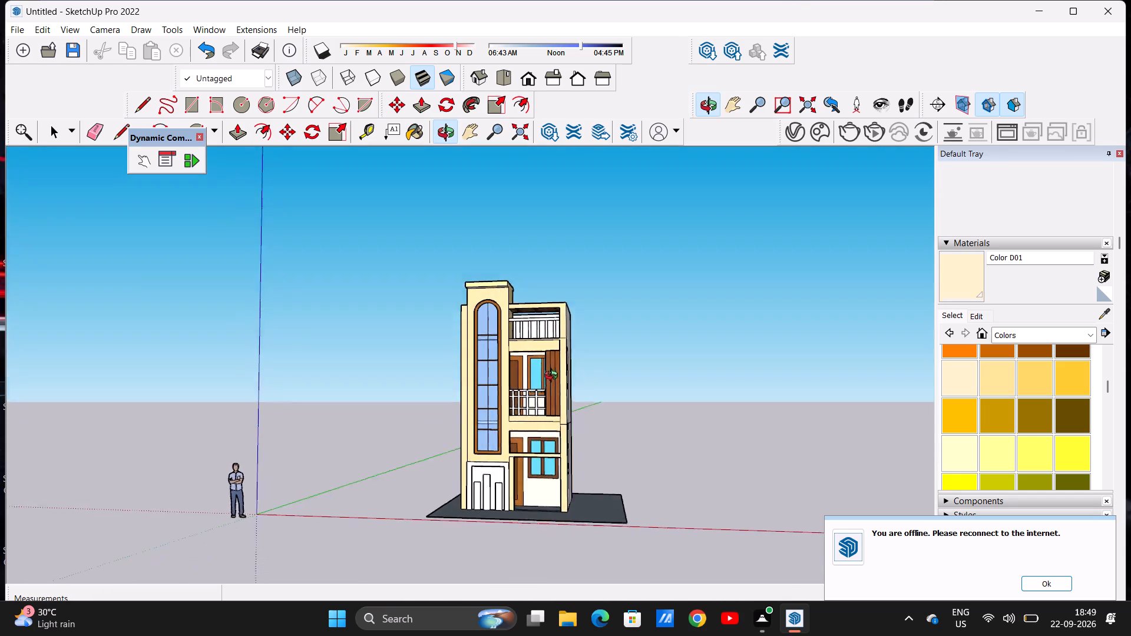
pyautogui.moveTo(554, 377); pyautogui.dragTo(554, 374, button='middle')
# Paint the rest of the ground-floor back wall around the door and window with Color D01.
pyautogui.scroll(4, 534, 503)
pyautogui.click(542, 501)
pyautogui.scroll(4, 517, 403)
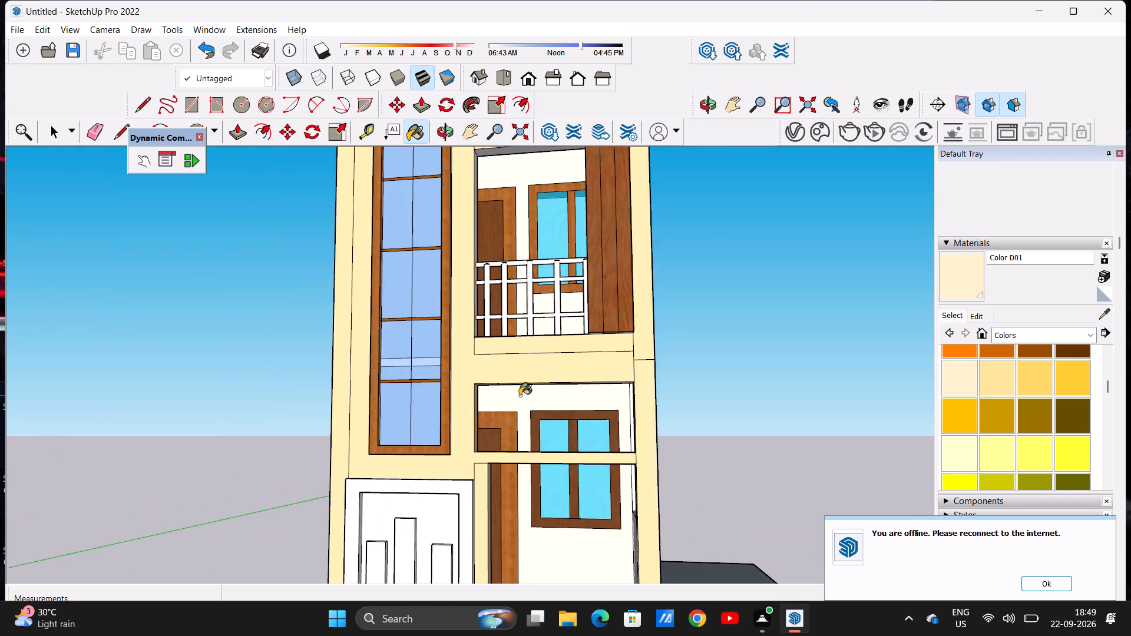
pyautogui.scroll(5, 520, 396)
pyautogui.click(519, 396)
pyautogui.press('space')
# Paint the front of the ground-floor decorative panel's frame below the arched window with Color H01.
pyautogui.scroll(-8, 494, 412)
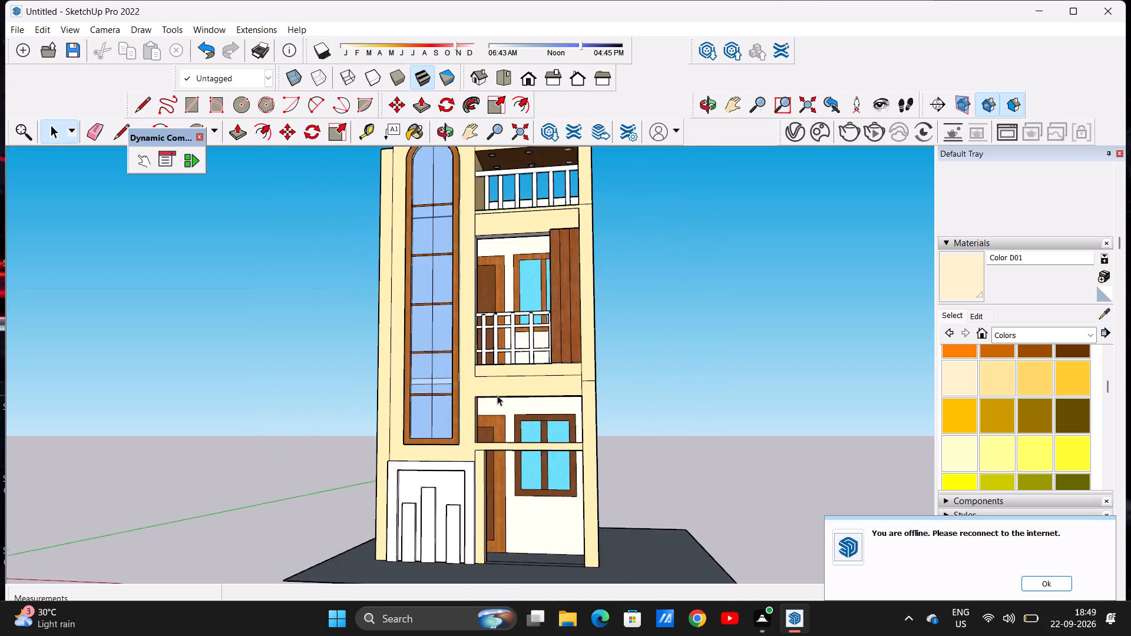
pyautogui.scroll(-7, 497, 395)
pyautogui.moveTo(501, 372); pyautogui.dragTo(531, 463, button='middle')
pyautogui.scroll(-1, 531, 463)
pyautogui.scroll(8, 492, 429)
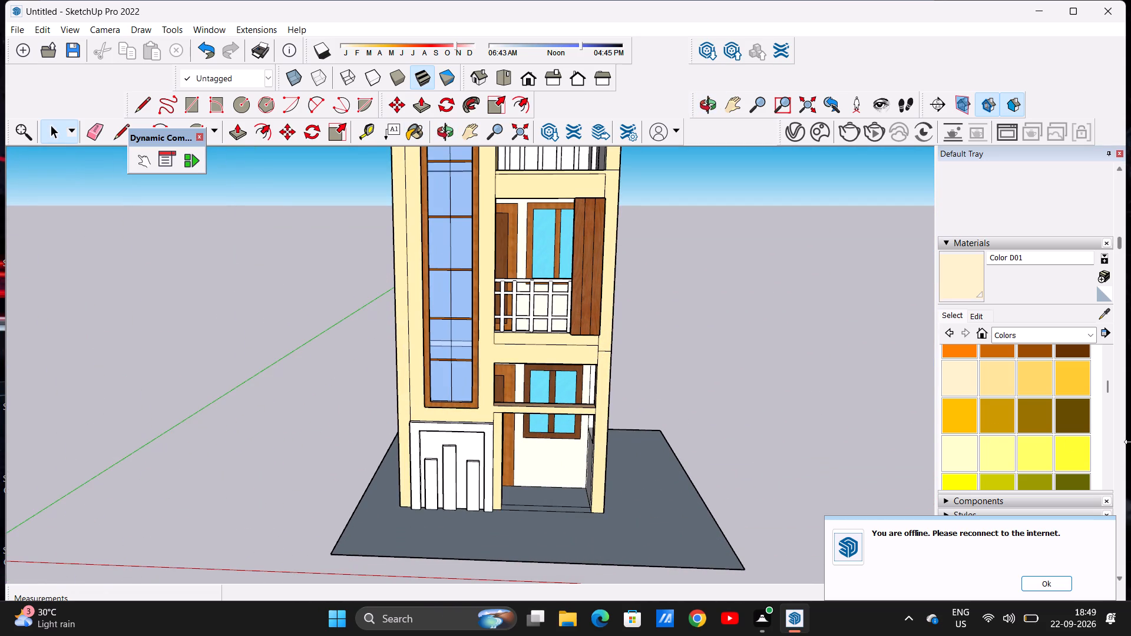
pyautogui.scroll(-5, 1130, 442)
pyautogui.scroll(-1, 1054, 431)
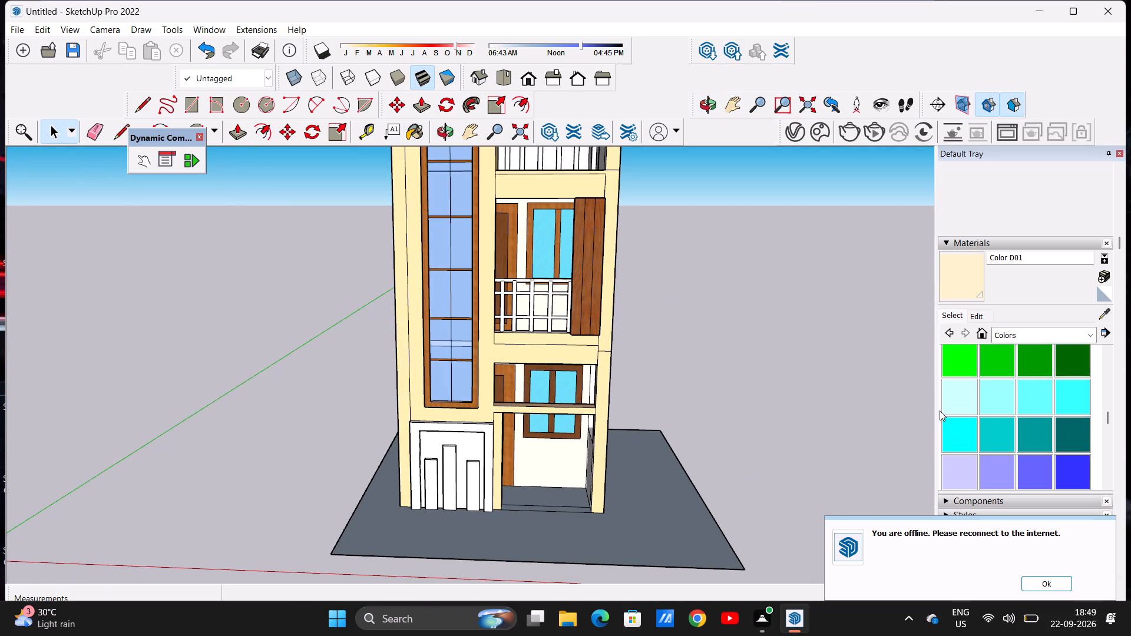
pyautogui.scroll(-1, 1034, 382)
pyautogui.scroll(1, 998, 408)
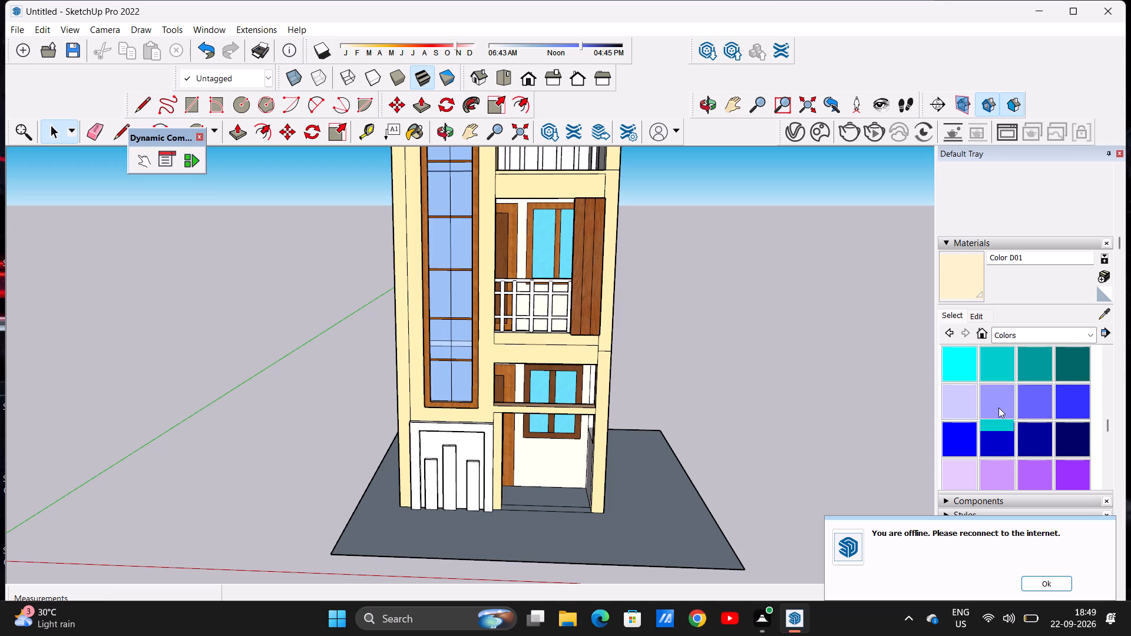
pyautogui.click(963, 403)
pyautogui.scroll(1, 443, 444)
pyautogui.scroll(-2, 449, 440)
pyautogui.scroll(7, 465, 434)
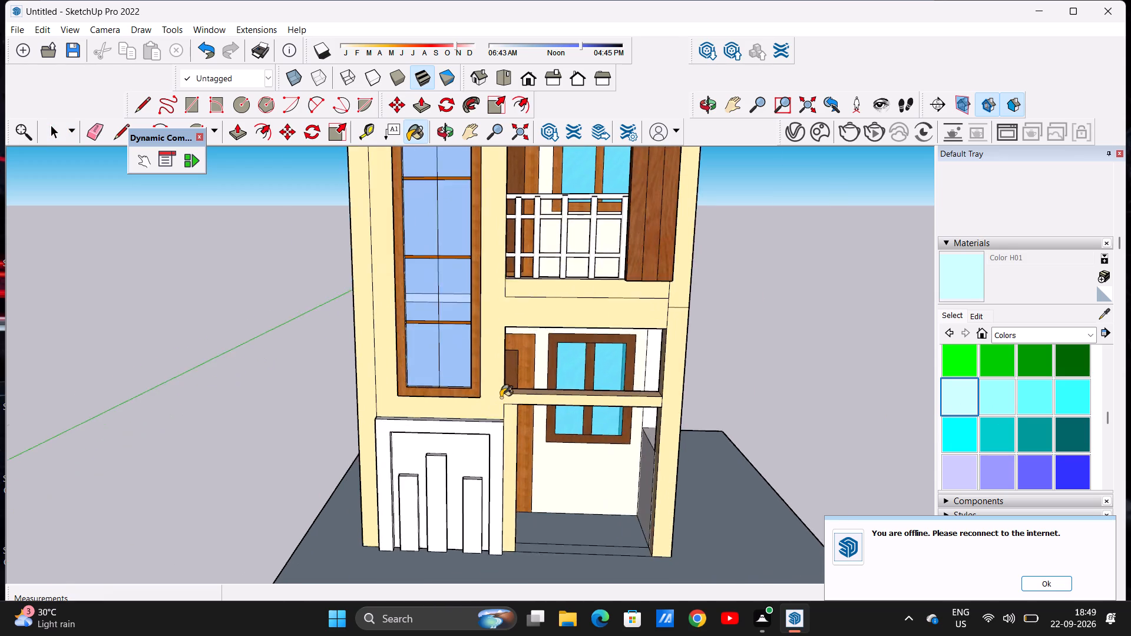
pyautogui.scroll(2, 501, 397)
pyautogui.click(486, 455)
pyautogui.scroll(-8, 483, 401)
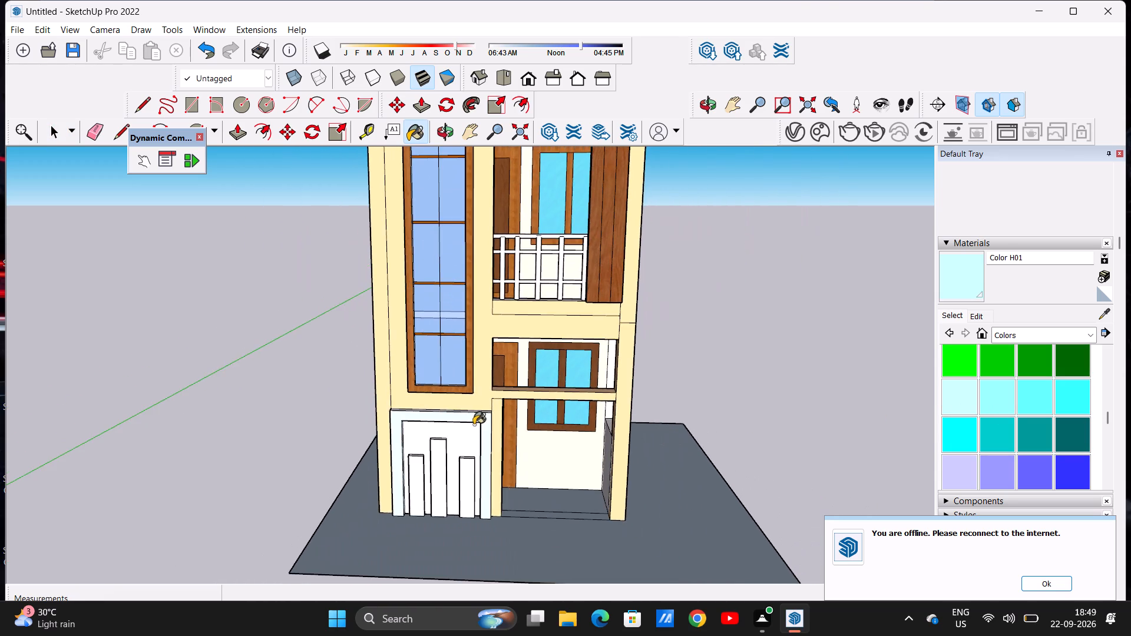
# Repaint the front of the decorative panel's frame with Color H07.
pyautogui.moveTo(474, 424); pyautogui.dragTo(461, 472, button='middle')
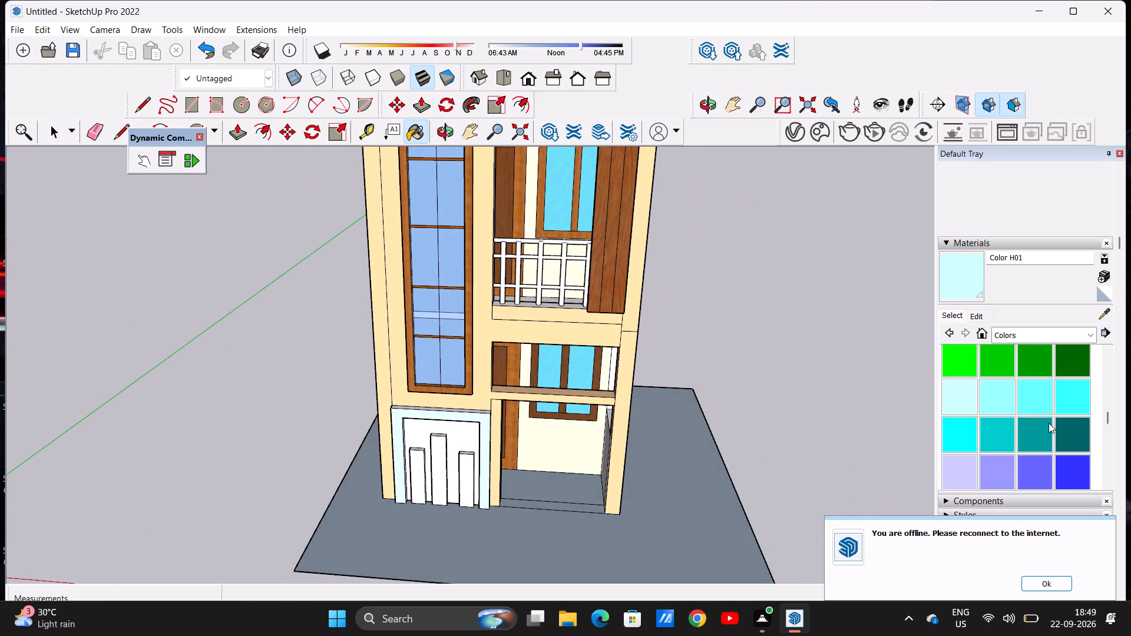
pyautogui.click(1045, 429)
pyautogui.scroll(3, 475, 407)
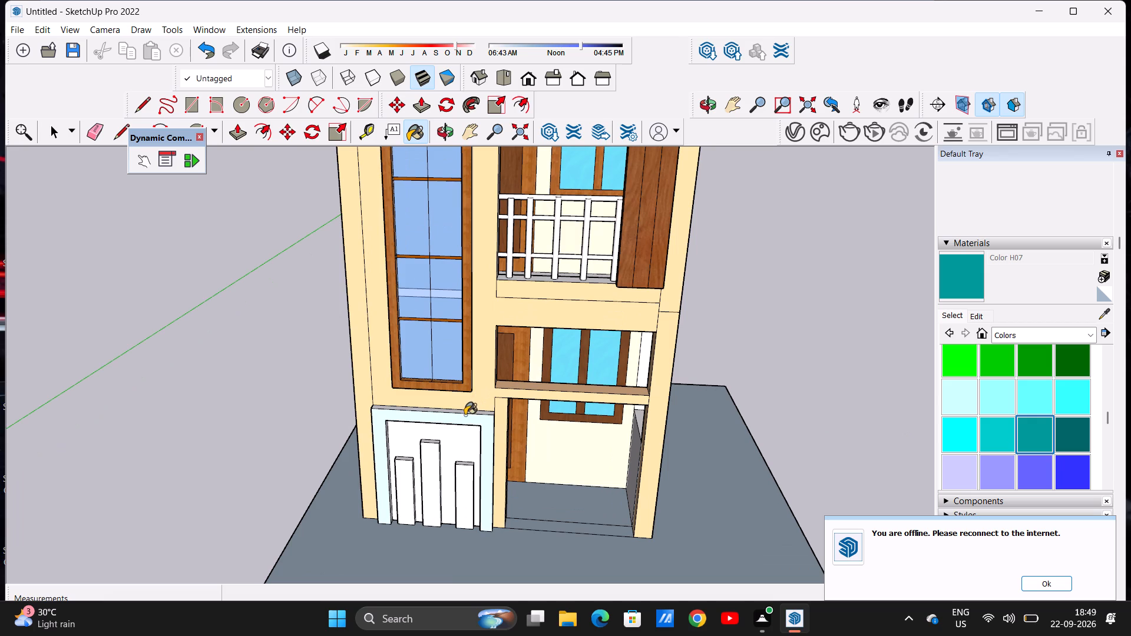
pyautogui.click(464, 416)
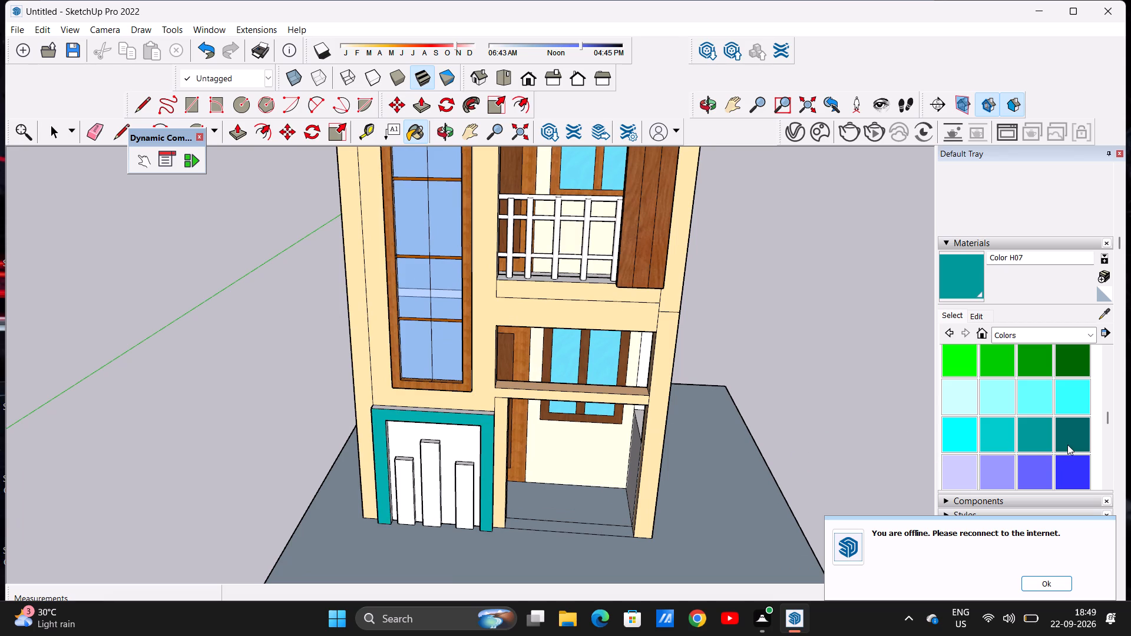
# Paint the front and top faces of the decorative panel's frame with Color I01.
pyautogui.click(964, 468)
pyautogui.scroll(4, 531, 443)
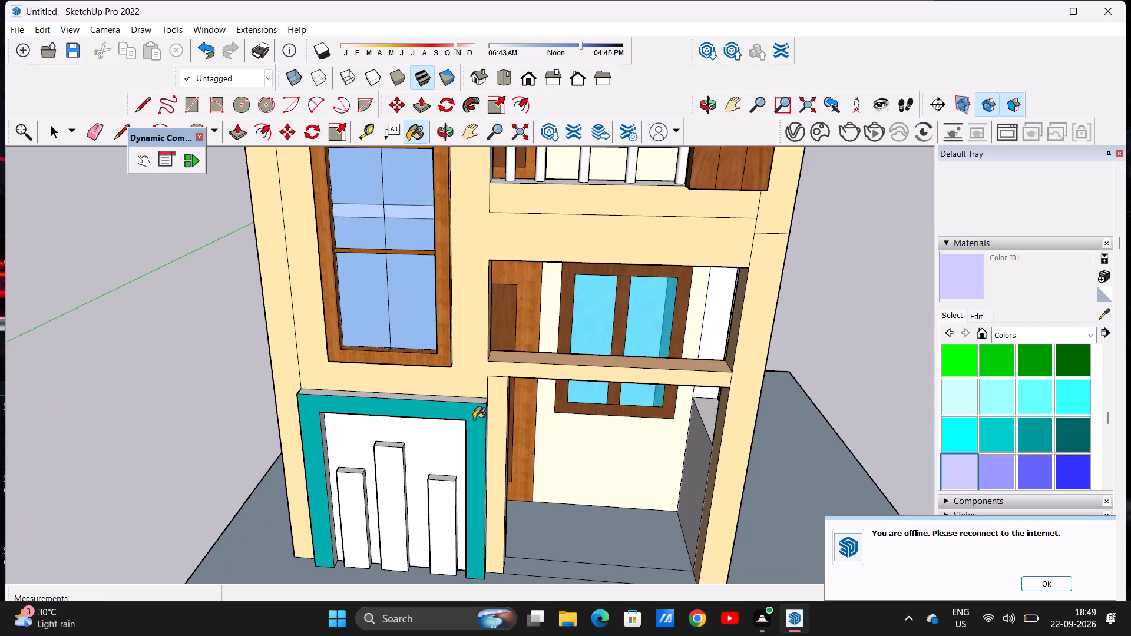
pyautogui.click(474, 419)
pyautogui.scroll(-7, 471, 421)
pyautogui.moveTo(471, 420); pyautogui.dragTo(445, 511, button='middle')
pyautogui.scroll(2, 461, 405)
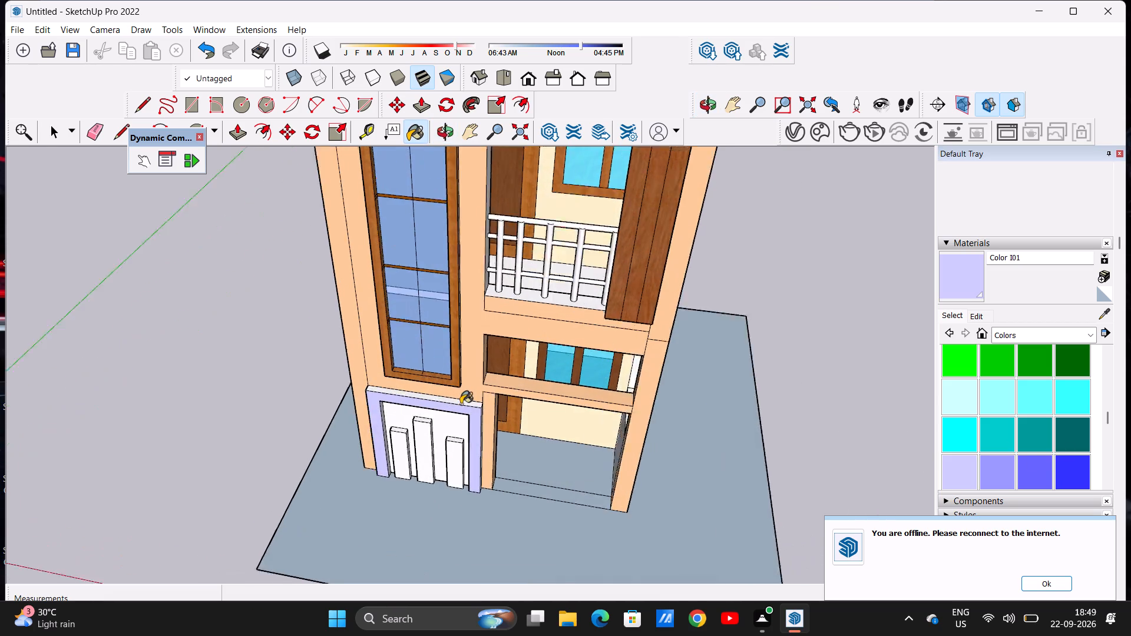
pyautogui.scroll(8, 461, 404)
pyautogui.click(461, 400)
pyautogui.scroll(-9, 461, 400)
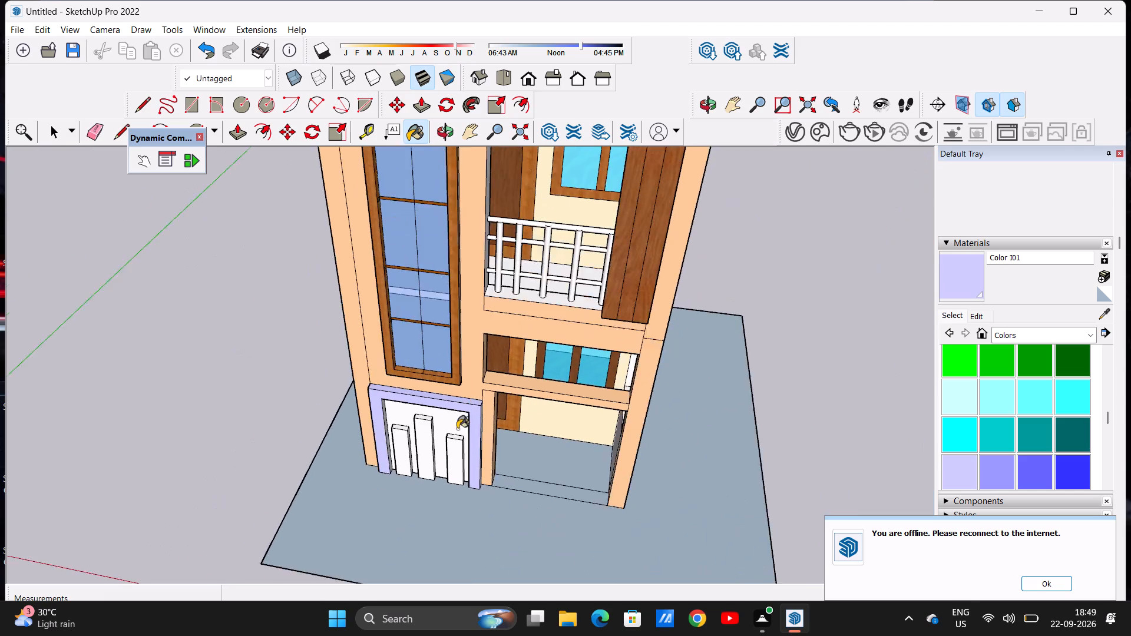
# Repaint the front and top faces of the ground-floor decorative panel's frame with Color J02.
pyautogui.scroll(-1, 457, 429)
pyautogui.moveTo(451, 511); pyautogui.dragTo(467, 393, button='middle')
pyautogui.scroll(-11, 467, 393)
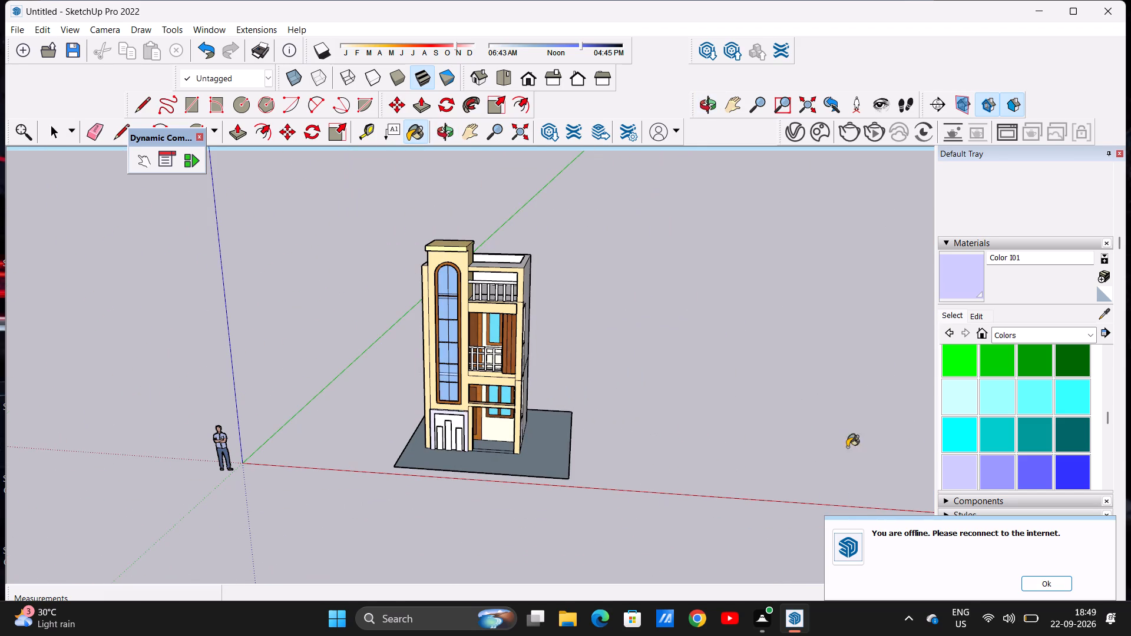
pyautogui.scroll(5, 414, 422)
pyautogui.scroll(-1, 1030, 472)
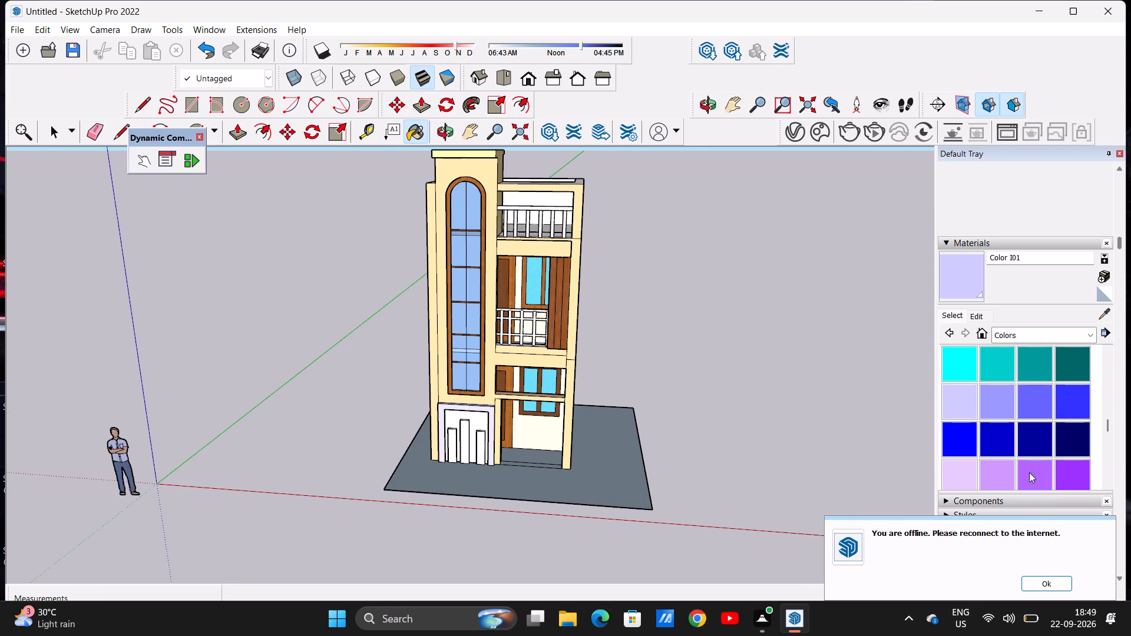
pyautogui.scroll(-2, 996, 464)
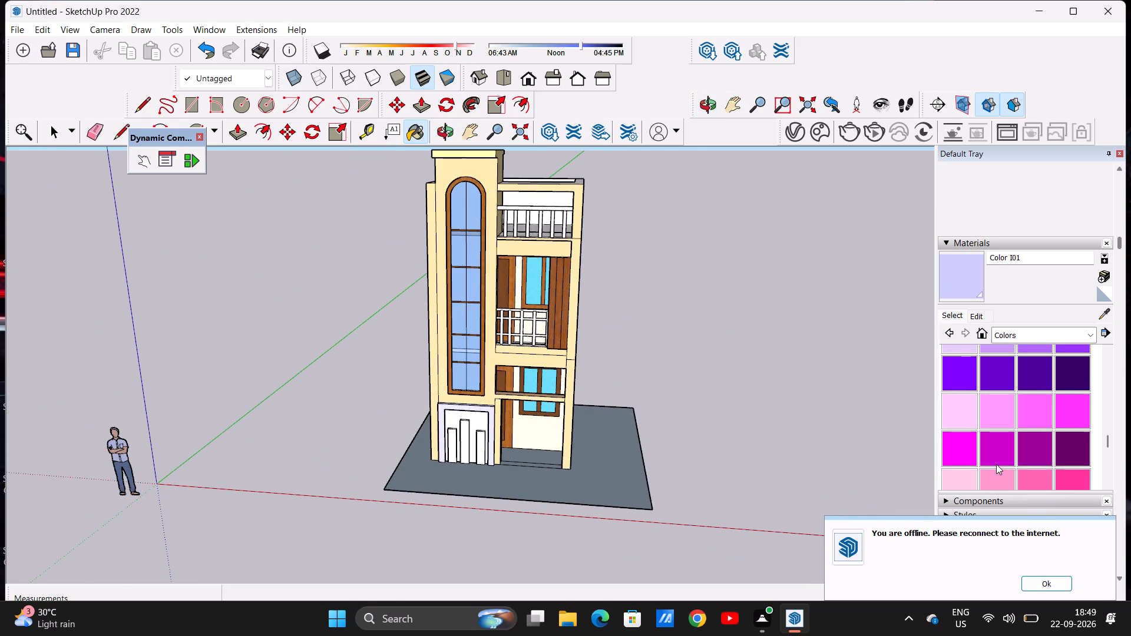
pyautogui.scroll(1, 991, 402)
pyautogui.click(988, 408)
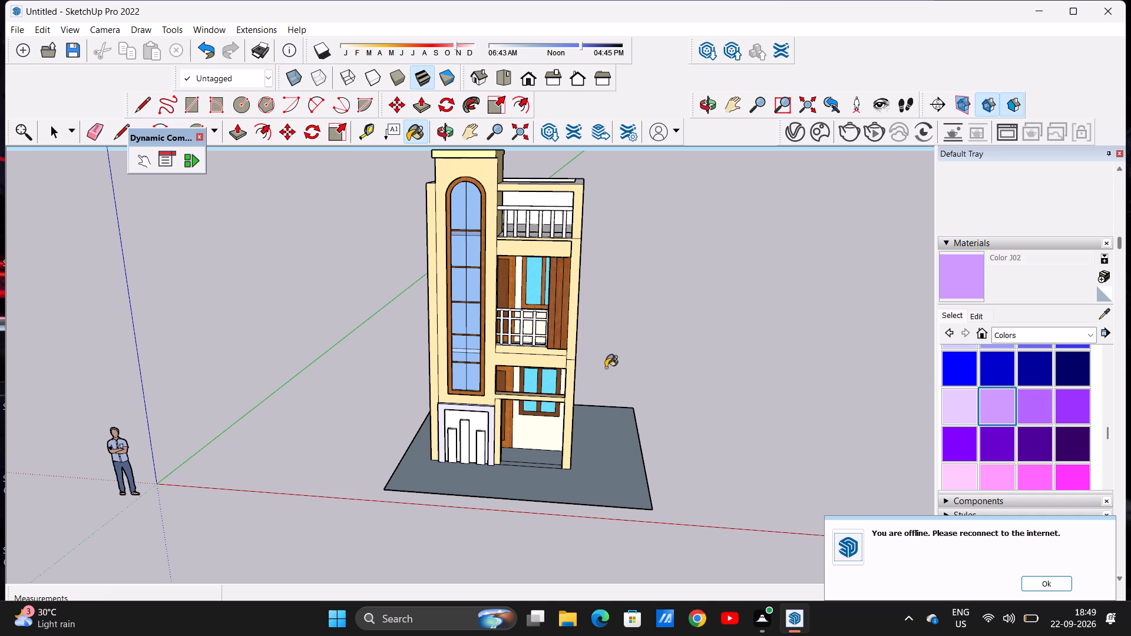
pyautogui.scroll(9, 517, 415)
pyautogui.click(464, 403)
pyautogui.scroll(-6, 471, 403)
pyautogui.moveTo(459, 406); pyautogui.dragTo(437, 489, button='middle')
pyautogui.scroll(2, 437, 489)
pyautogui.scroll(5, 453, 376)
pyautogui.scroll(-1, 463, 359)
pyautogui.scroll(4, 463, 359)
pyautogui.click(463, 359)
pyautogui.scroll(-3, 475, 369)
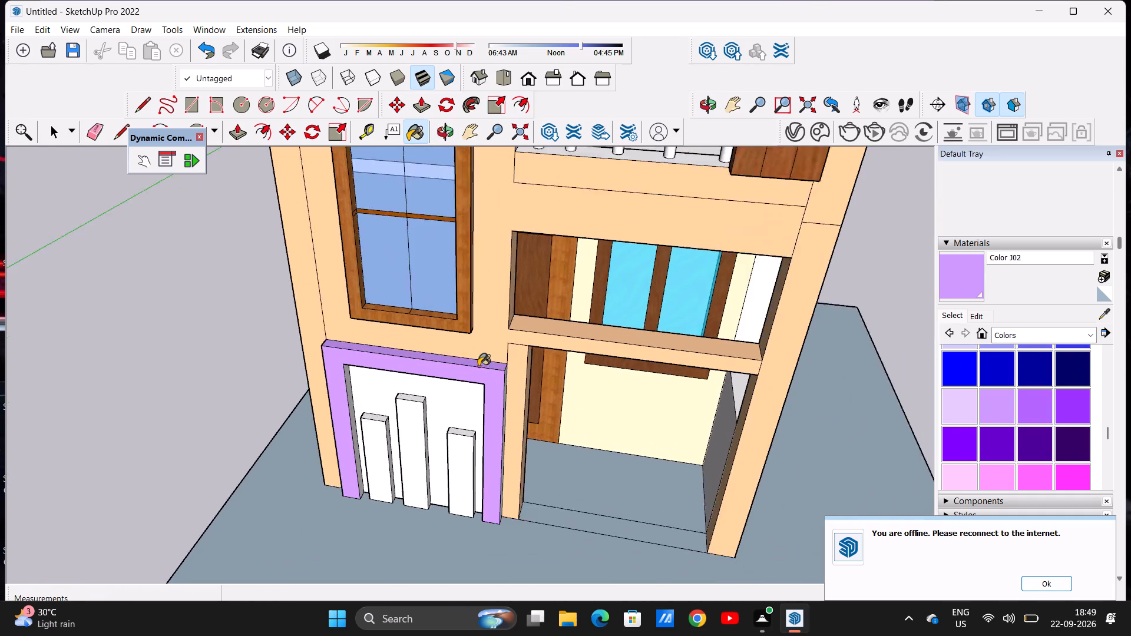
# Paint the frame's inner side faces and its outer side face away from the entrance with Color J02.
pyautogui.scroll(-5, 478, 366)
pyautogui.moveTo(443, 463); pyautogui.dragTo(489, 369, button='middle')
pyautogui.scroll(-6, 484, 373)
pyautogui.scroll(1, 458, 420)
pyautogui.moveTo(458, 420); pyautogui.dragTo(271, 454, button='middle')
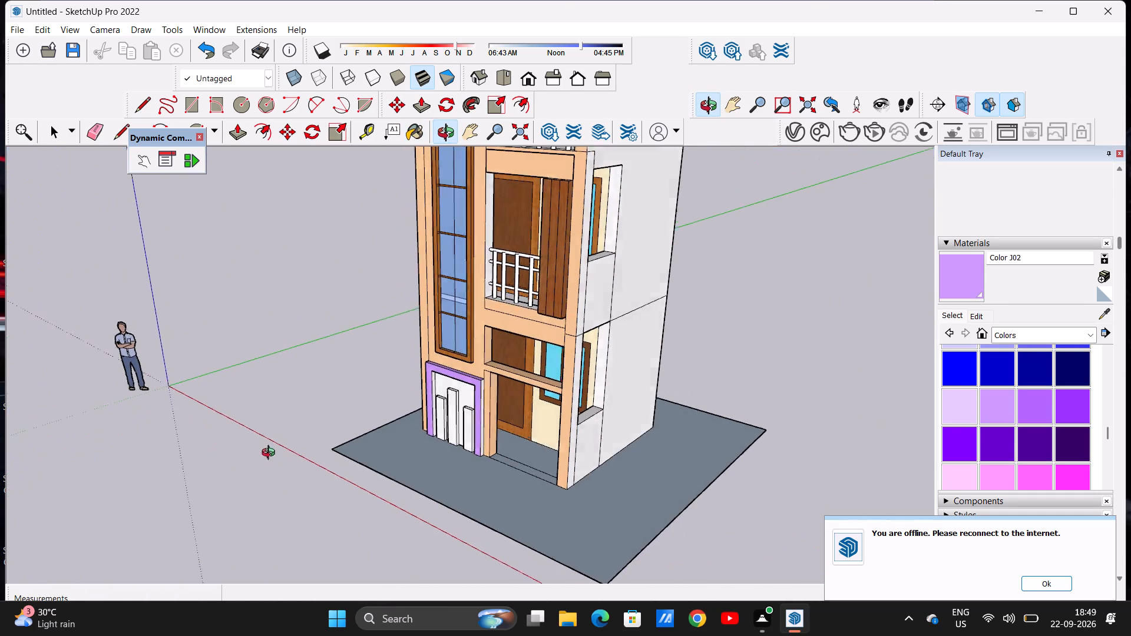
pyautogui.moveTo(271, 454); pyautogui.dragTo(271, 455, button='middle')
pyautogui.scroll(11, 441, 390)
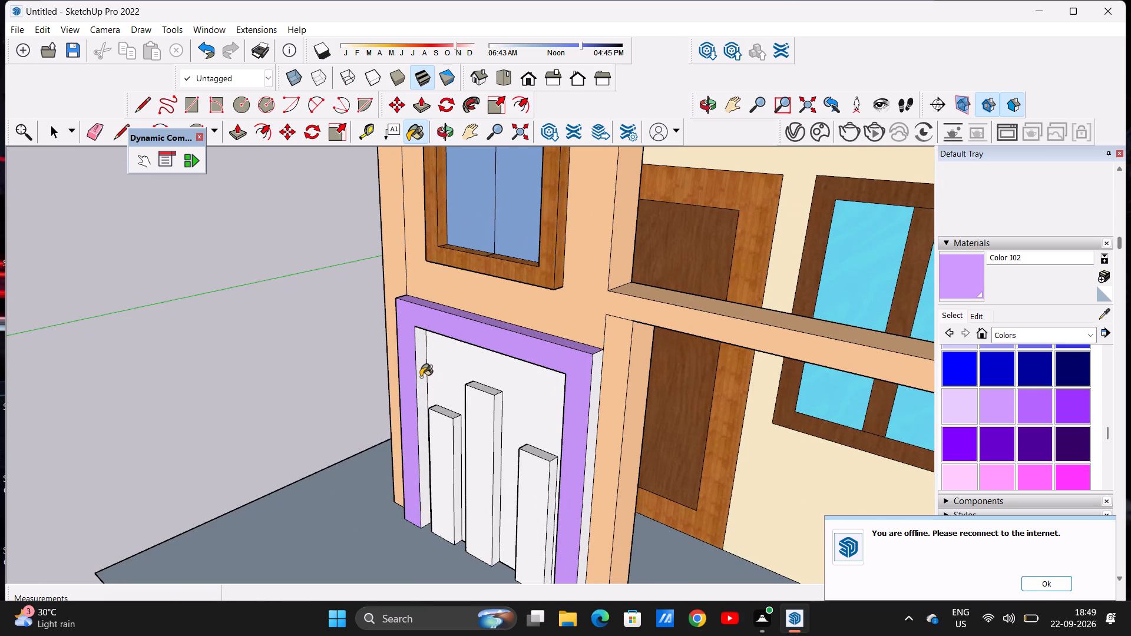
pyautogui.click(421, 377)
pyautogui.scroll(-9, 431, 390)
pyautogui.moveTo(412, 442); pyautogui.dragTo(442, 446, button='middle')
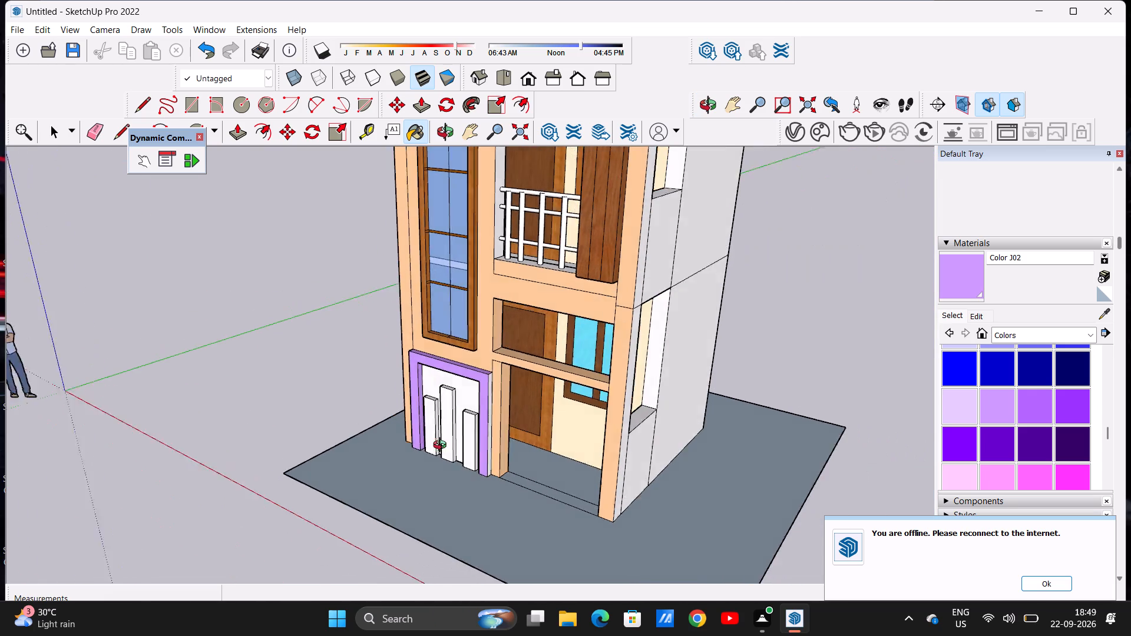
pyautogui.moveTo(442, 446); pyautogui.dragTo(838, 380, button='middle')
pyautogui.scroll(9, 383, 446)
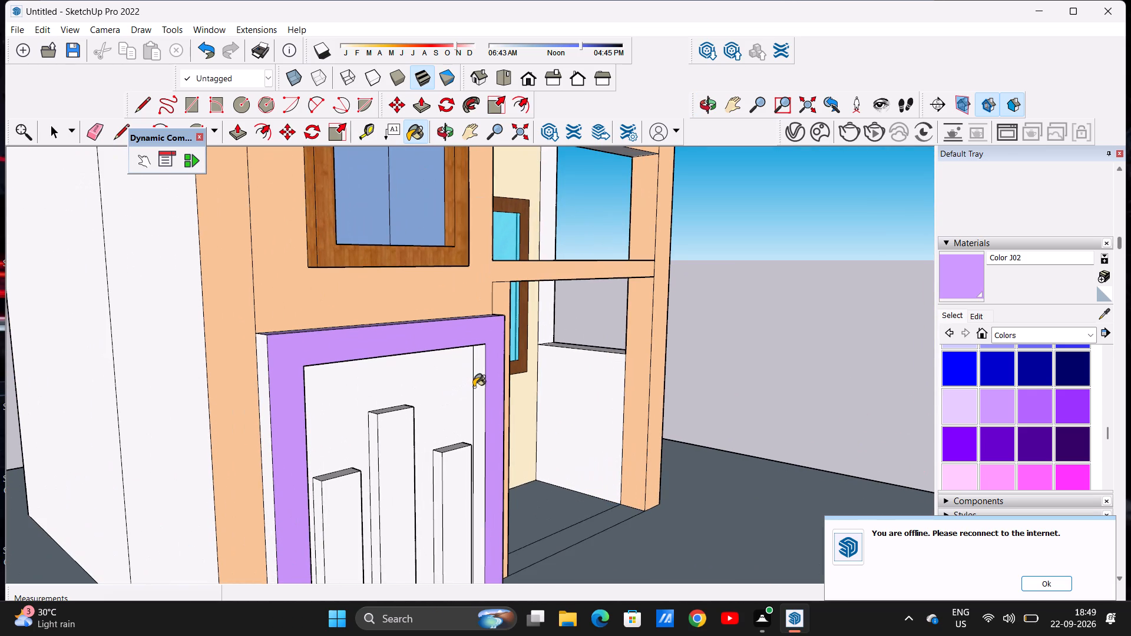
pyautogui.click(474, 387)
pyautogui.click(262, 389)
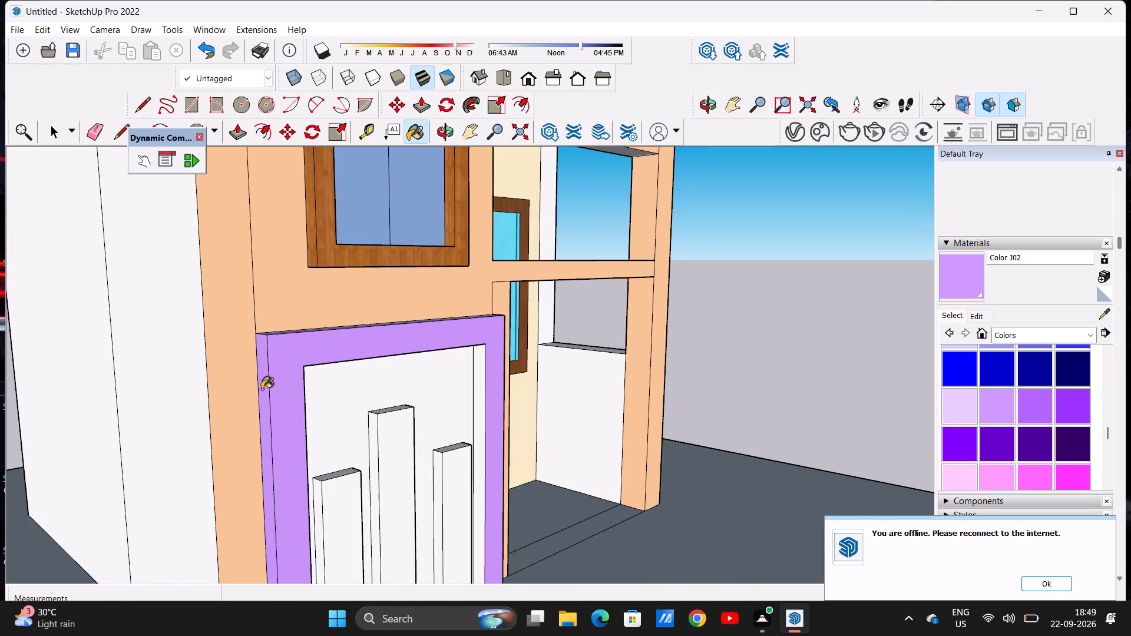
pyautogui.click(478, 405)
# Paint the frame's outer side face next to the entrance with Color J02.
pyautogui.moveTo(508, 402); pyautogui.dragTo(329, 415, button='middle')
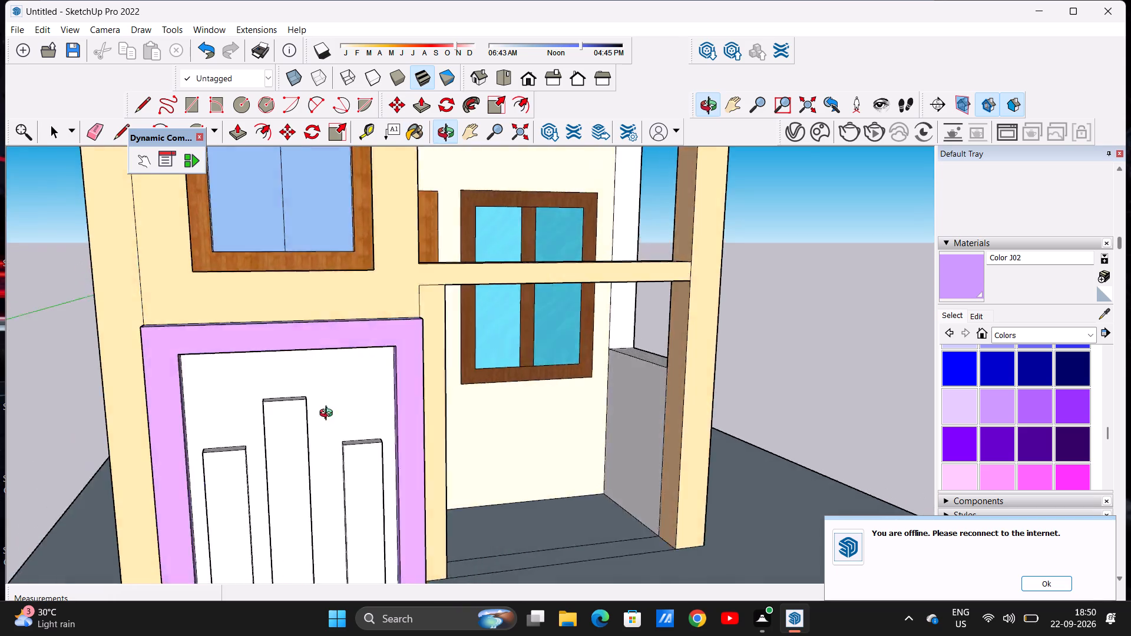
pyautogui.moveTo(329, 415); pyautogui.dragTo(313, 418, button='middle')
pyautogui.scroll(-8, 312, 419)
pyautogui.scroll(5, 354, 386)
pyautogui.moveTo(358, 400); pyautogui.dragTo(202, 436, button='middle')
pyautogui.scroll(4, 323, 394)
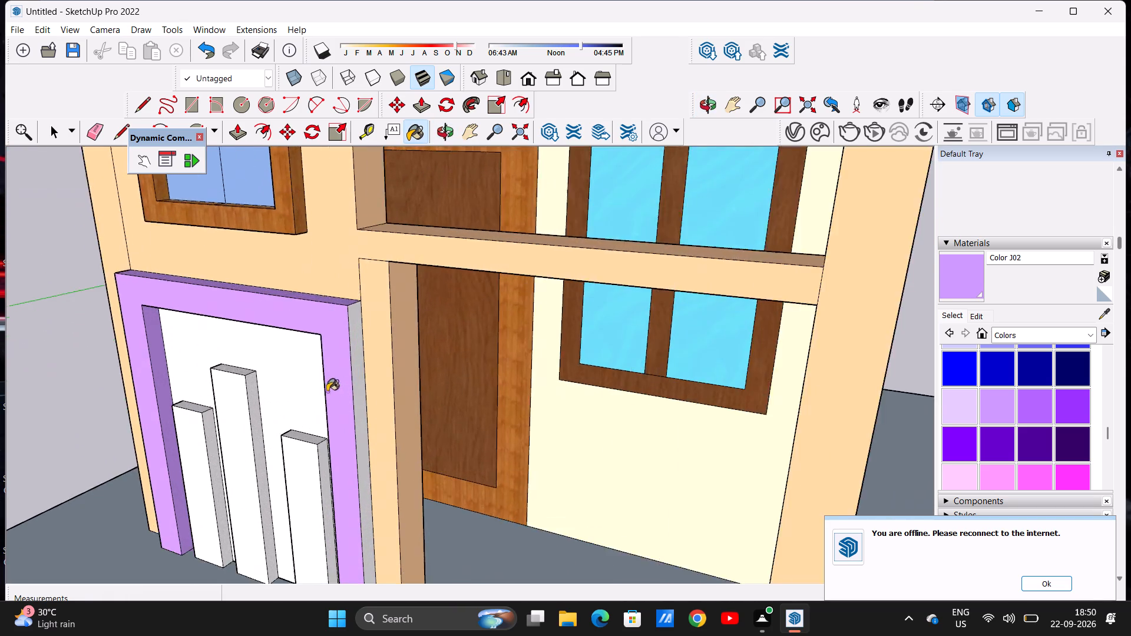
pyautogui.scroll(6, 327, 392)
pyautogui.click(358, 390)
pyautogui.scroll(-11, 358, 390)
pyautogui.scroll(1, 363, 383)
pyautogui.scroll(-3, 363, 383)
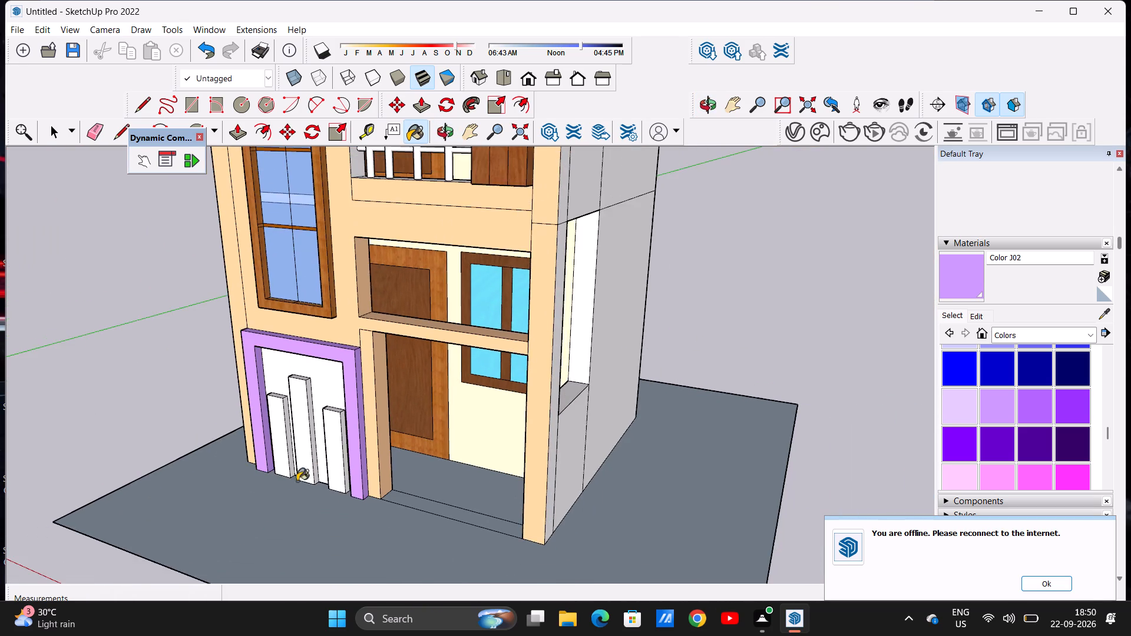
# Switch the material library to the Wood collection.
pyautogui.moveTo(391, 473); pyautogui.dragTo(541, 446, button='middle')
pyautogui.scroll(-9, 541, 446)
pyautogui.moveTo(322, 430); pyautogui.dragTo(176, 477, button='middle')
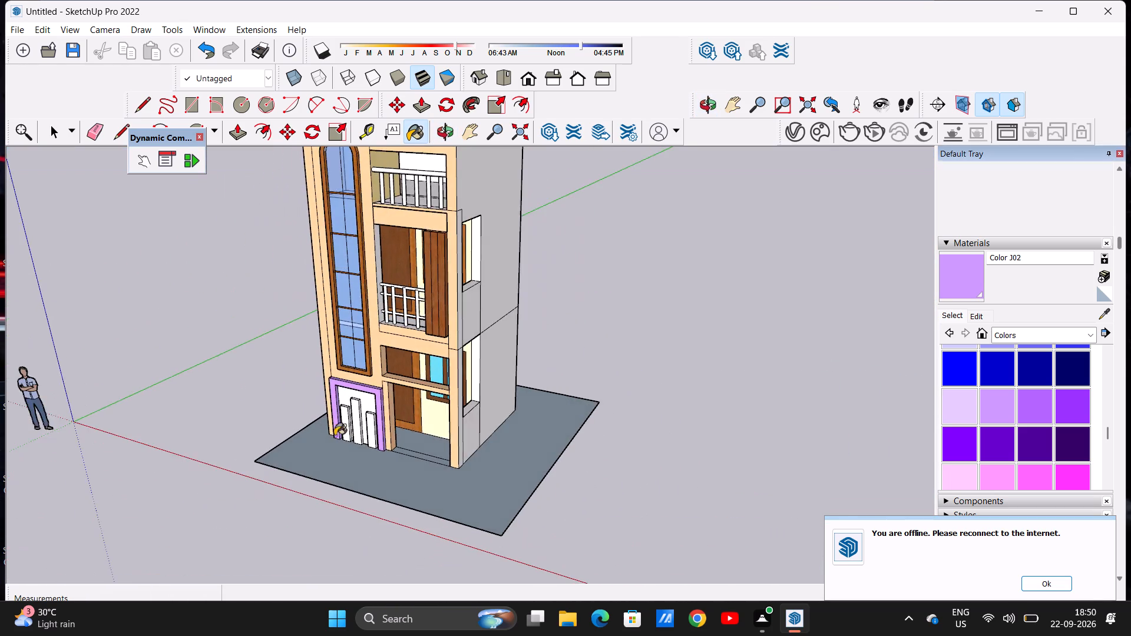
pyautogui.scroll(7, 349, 428)
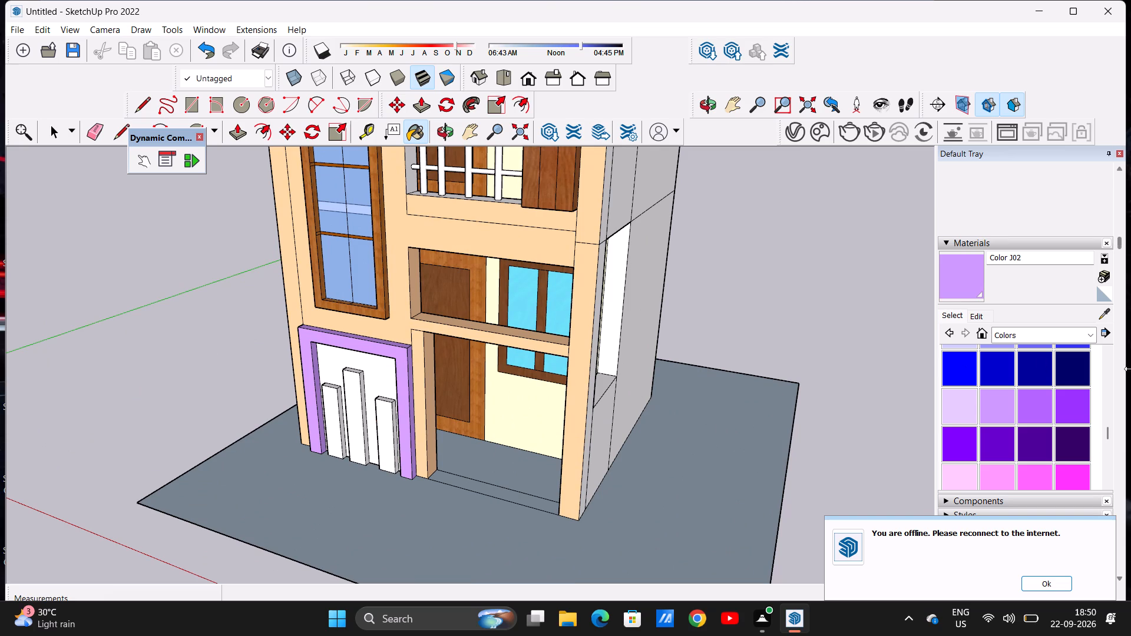
pyautogui.click(1087, 339)
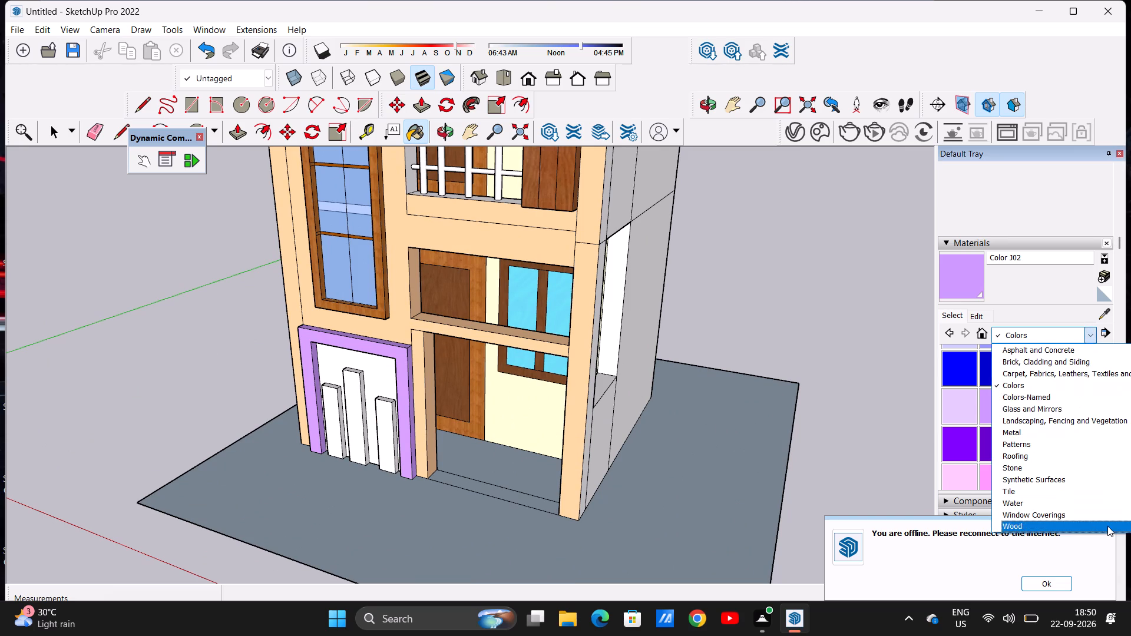
pyautogui.click(1107, 526)
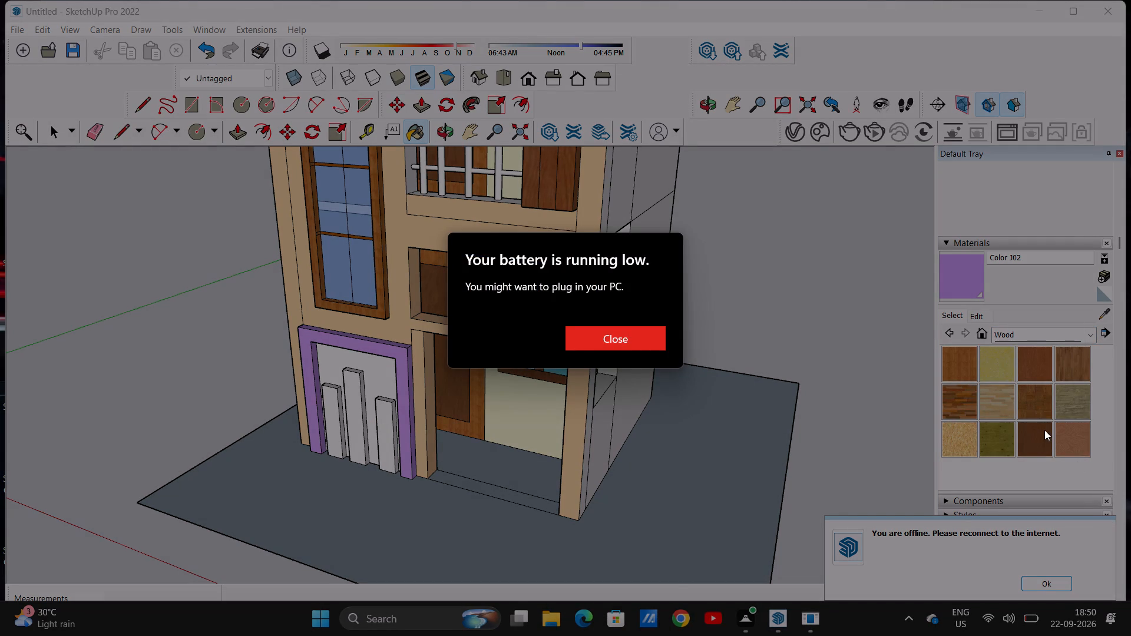
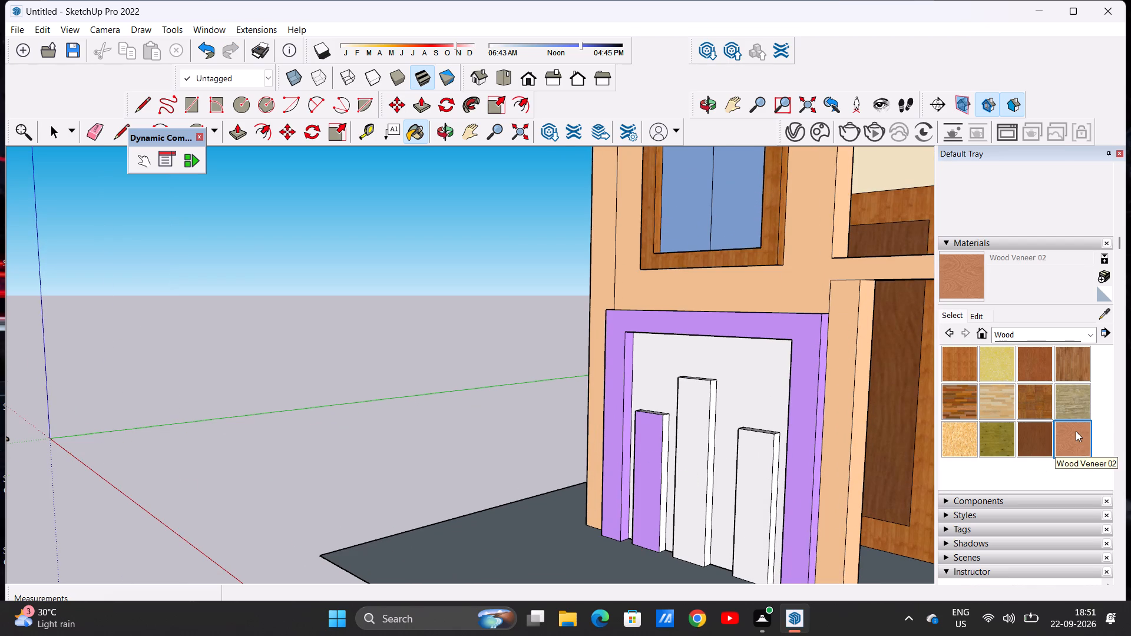
# Paint the front, entrance-facing side and top of the decorative panel's slat farthest from the entrance with Wood Veneer 02.
pyautogui.click(658, 452)
pyautogui.scroll(10, 658, 452)
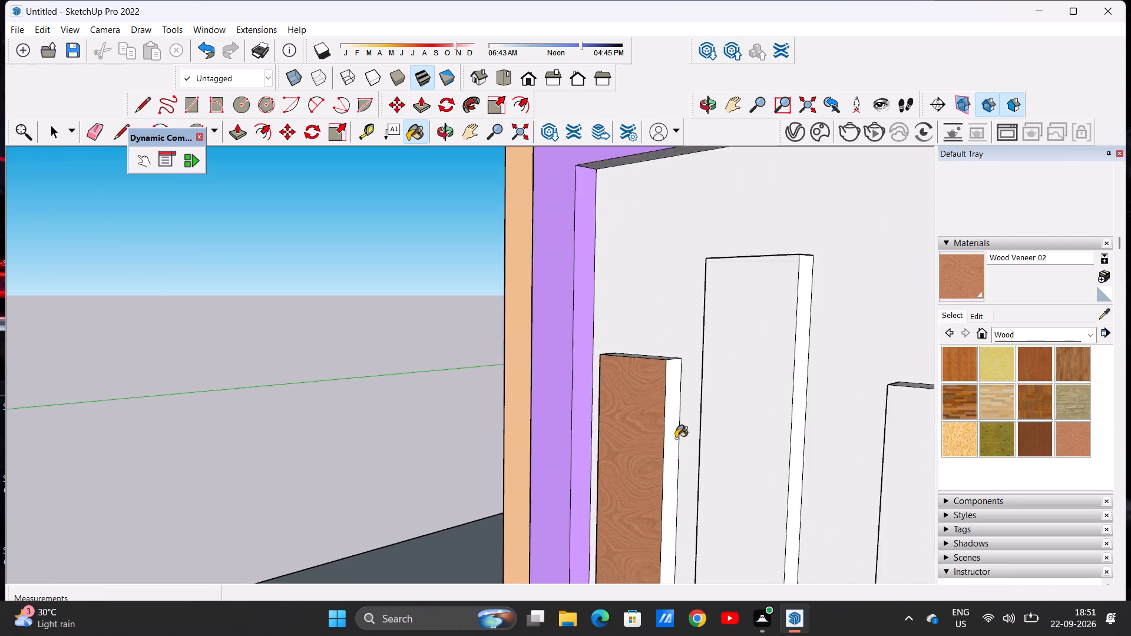
pyautogui.click(666, 436)
pyautogui.moveTo(654, 384); pyautogui.dragTo(647, 518, button='middle')
pyautogui.scroll(1, 647, 493)
pyautogui.scroll(-1, 640, 435)
pyautogui.scroll(2, 640, 406)
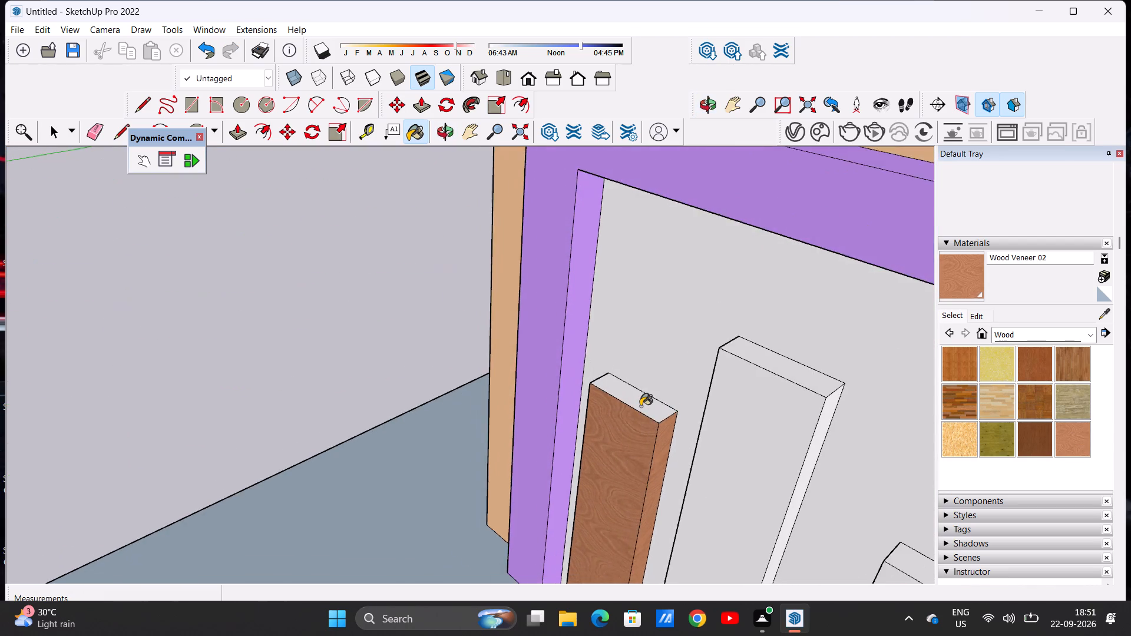
pyautogui.scroll(2, 640, 406)
pyautogui.click(640, 406)
# Paint the front, top and entrance-facing side of the panel's tall middle slat with Wood Veneer 02.
pyautogui.scroll(-18, 661, 362)
pyautogui.scroll(5, 682, 384)
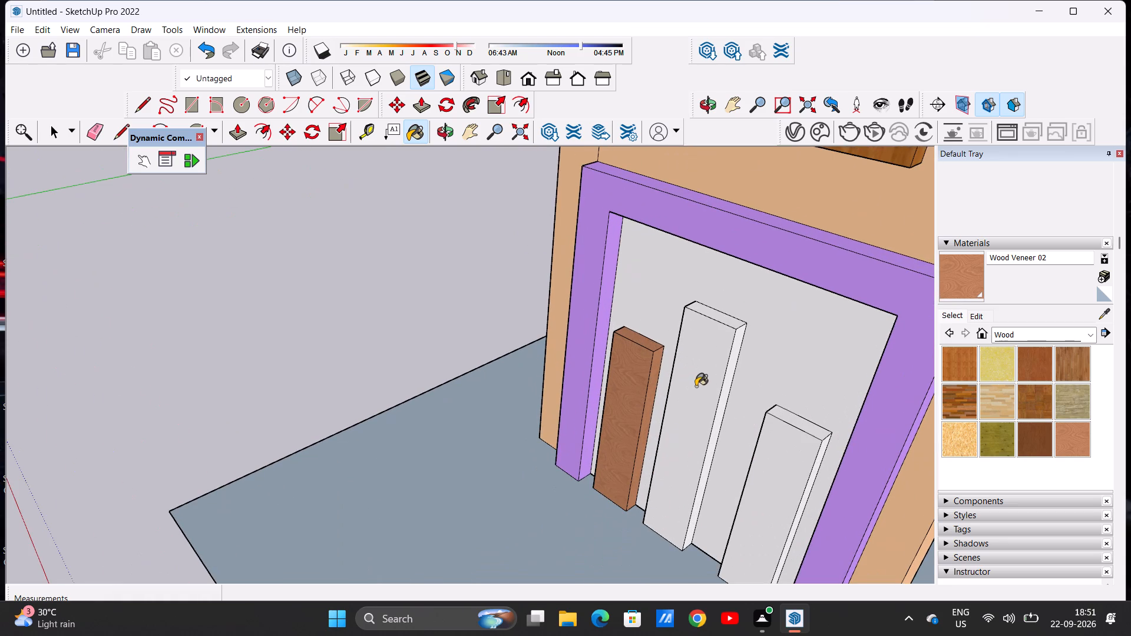
pyautogui.click(696, 386)
pyautogui.moveTo(730, 350); pyautogui.dragTo(711, 445, button='middle')
pyautogui.scroll(4, 712, 397)
pyautogui.click(712, 397)
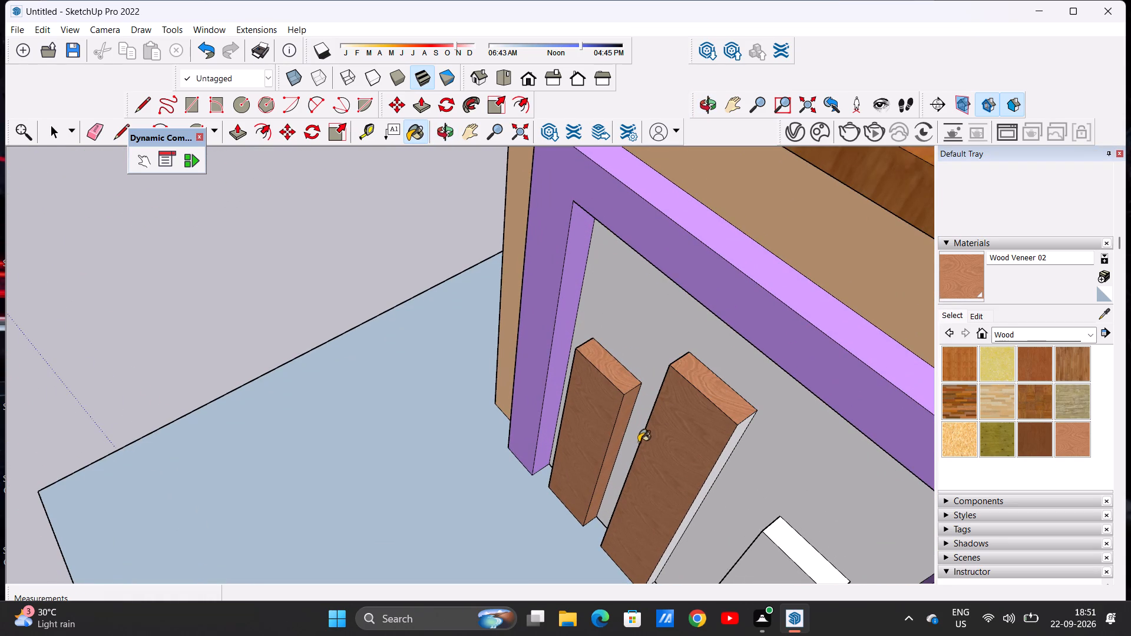
pyautogui.moveTo(639, 446); pyautogui.dragTo(667, 325, button='middle')
pyautogui.scroll(-6, 669, 348)
pyautogui.moveTo(700, 375); pyautogui.dragTo(633, 385, button='middle')
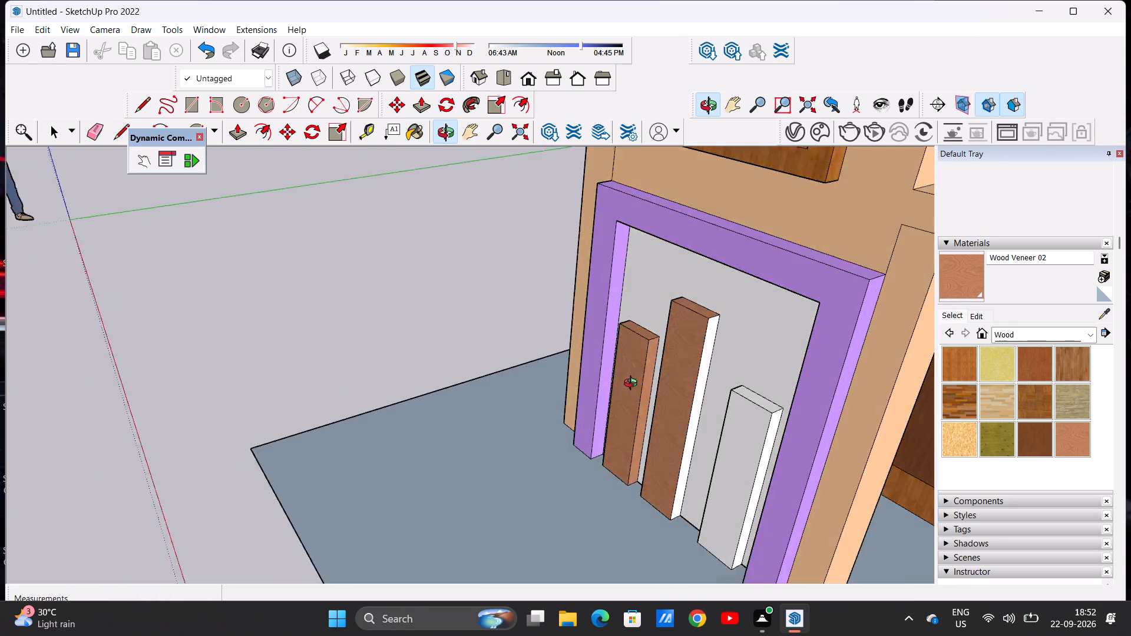
pyautogui.moveTo(633, 385); pyautogui.dragTo(616, 382, button='middle')
pyautogui.scroll(5, 707, 419)
pyautogui.click(682, 412)
# Paint the side faces pointing away from the entrance on the middle and farthest slats with Wood Veneer 02.
pyautogui.scroll(-12, 717, 372)
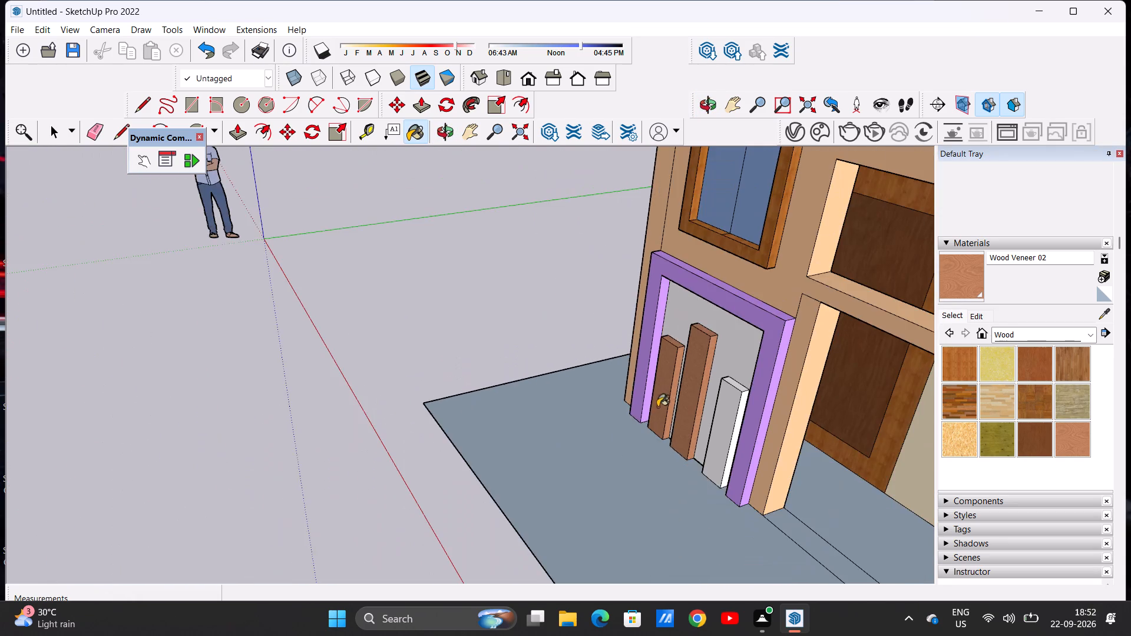
pyautogui.moveTo(650, 410); pyautogui.dragTo(906, 443, button='middle')
pyautogui.scroll(-2, 620, 316)
pyautogui.scroll(7, 563, 269)
pyautogui.moveTo(588, 323); pyautogui.dragTo(603, 324, button='middle')
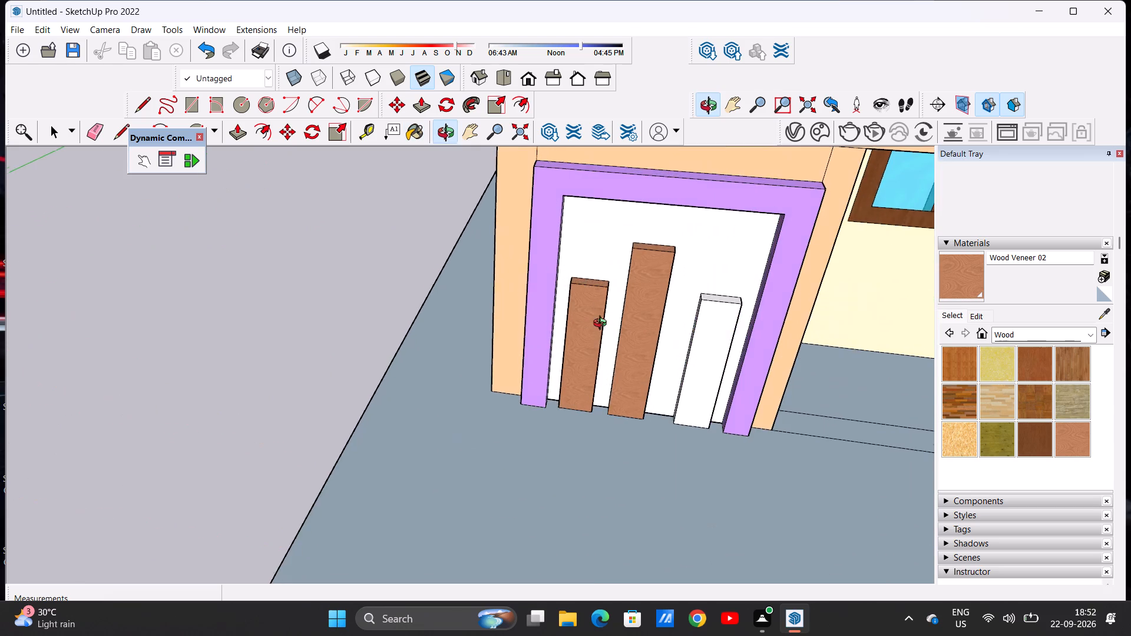
pyautogui.moveTo(603, 324); pyautogui.dragTo(722, 333, button='middle')
pyautogui.scroll(7, 633, 291)
pyautogui.click(576, 288)
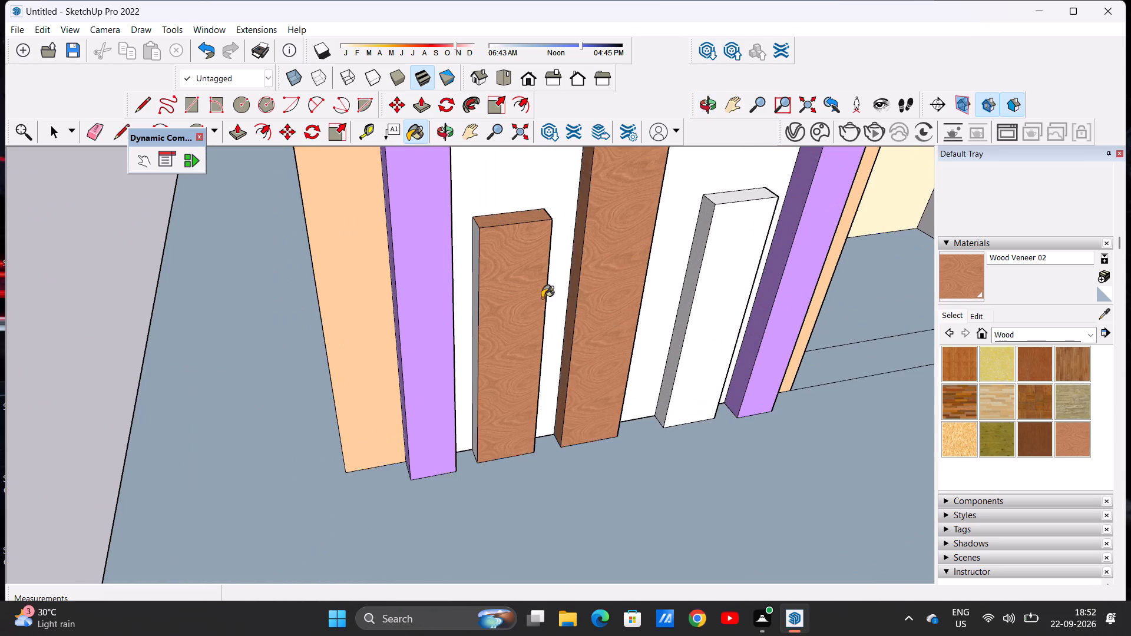
pyautogui.moveTo(474, 314); pyautogui.dragTo(554, 332, button='middle')
pyautogui.click(510, 316)
# Paint the front, top and side away from the entrance of the slat nearest the entrance with Wood Veneer 02.
pyautogui.scroll(-8, 534, 310)
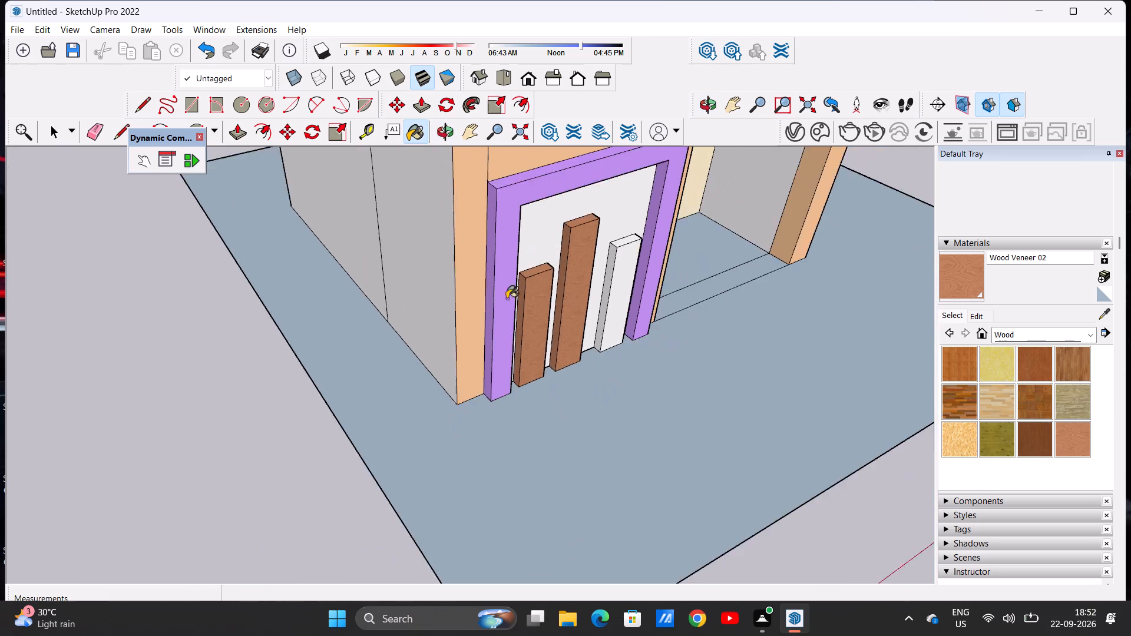
pyautogui.scroll(-1, 507, 299)
pyautogui.scroll(9, 629, 267)
pyautogui.click(595, 227)
pyautogui.click(562, 261)
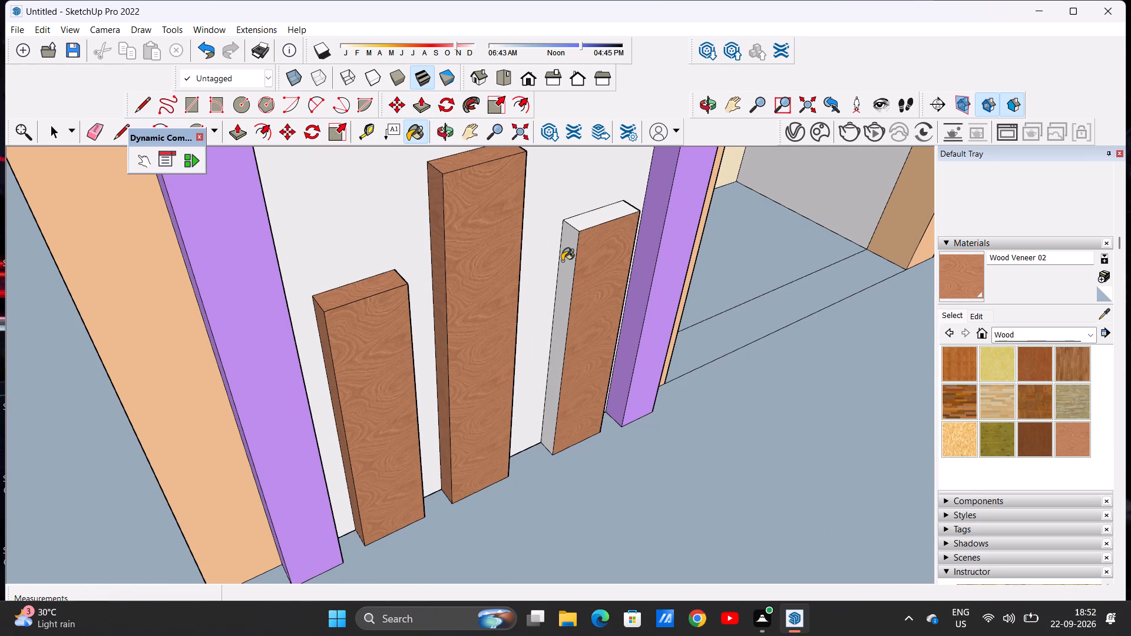
pyautogui.click(588, 228)
pyautogui.scroll(4, 594, 221)
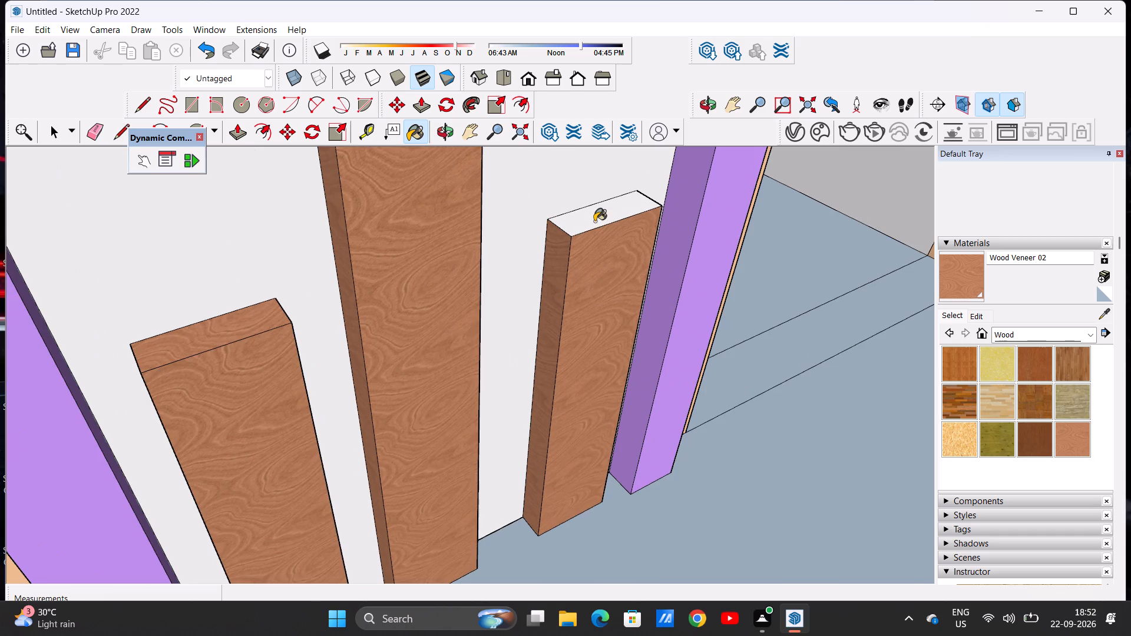
pyautogui.click(594, 221)
# Paint the entrance-facing side of the slat nearest the entrance with Wood Veneer 02.
pyautogui.scroll(-7, 598, 227)
pyautogui.scroll(1, 598, 227)
pyautogui.scroll(-1, 599, 232)
pyautogui.moveTo(633, 272); pyautogui.dragTo(404, 257, button='middle')
pyautogui.scroll(-4, 401, 259)
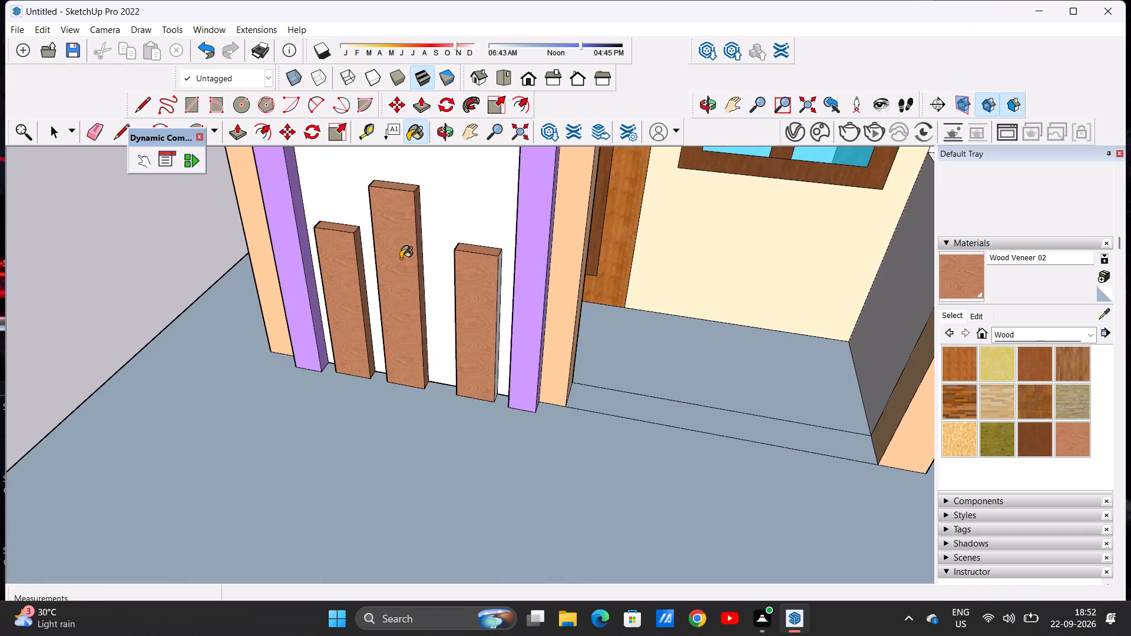
pyautogui.moveTo(502, 293); pyautogui.dragTo(369, 285, button='middle')
pyautogui.scroll(7, 472, 294)
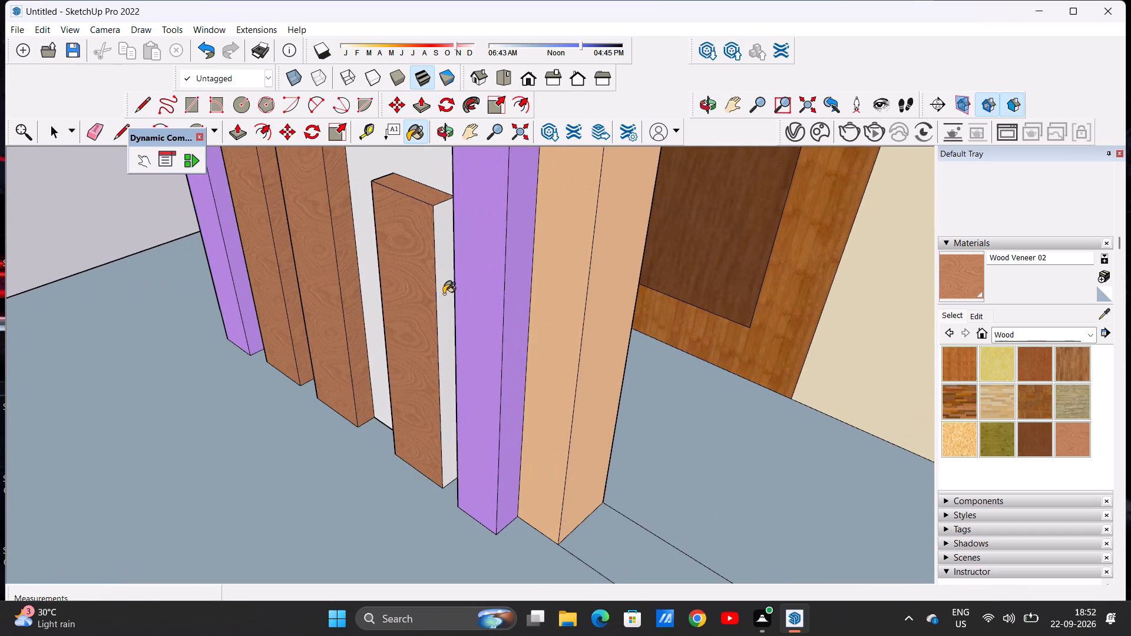
pyautogui.click(444, 294)
# Examine the finished decorative panel and the house's full front facade from several angles.
pyautogui.scroll(-20, 444, 294)
pyautogui.moveTo(396, 376); pyautogui.dragTo(430, 355, button='middle')
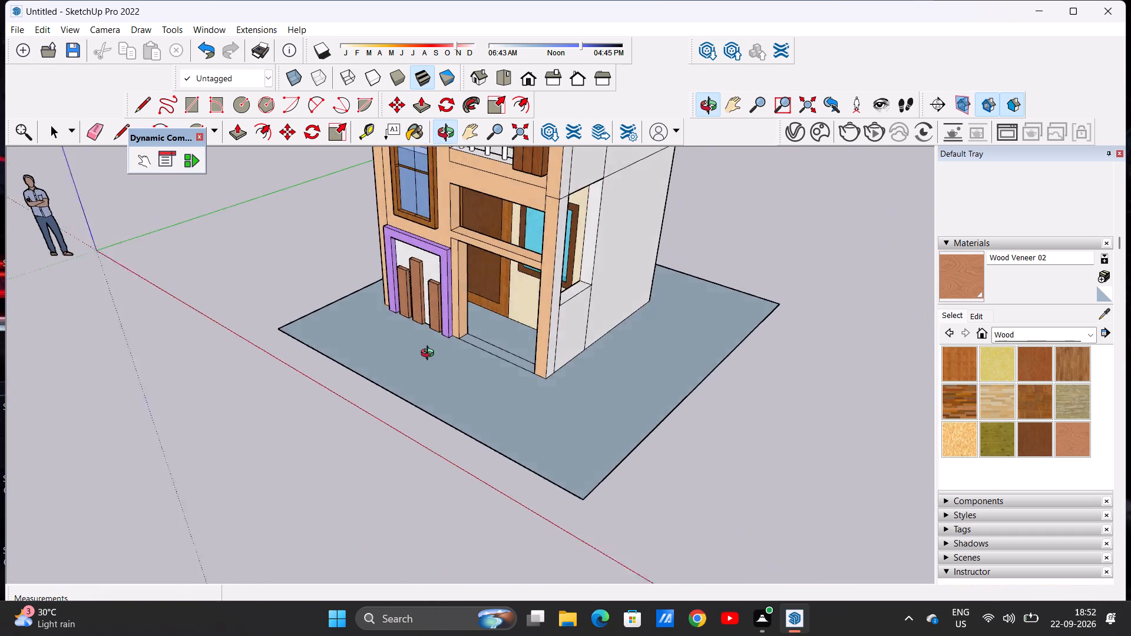
pyautogui.moveTo(430, 355); pyautogui.dragTo(567, 259, button='middle')
pyautogui.moveTo(442, 293); pyautogui.dragTo(408, 434, button='middle')
pyautogui.scroll(-7, 385, 368)
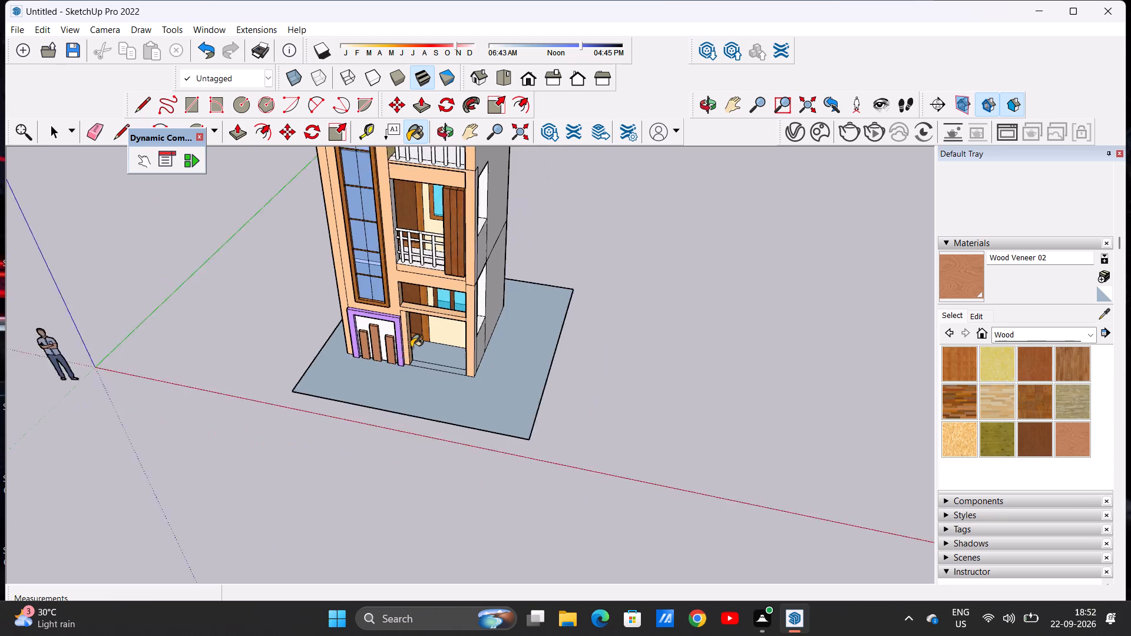
pyautogui.scroll(-3, 411, 347)
pyautogui.moveTo(411, 353); pyautogui.dragTo(428, 225, button='middle')
pyautogui.scroll(9, 416, 272)
pyautogui.scroll(-3, 409, 299)
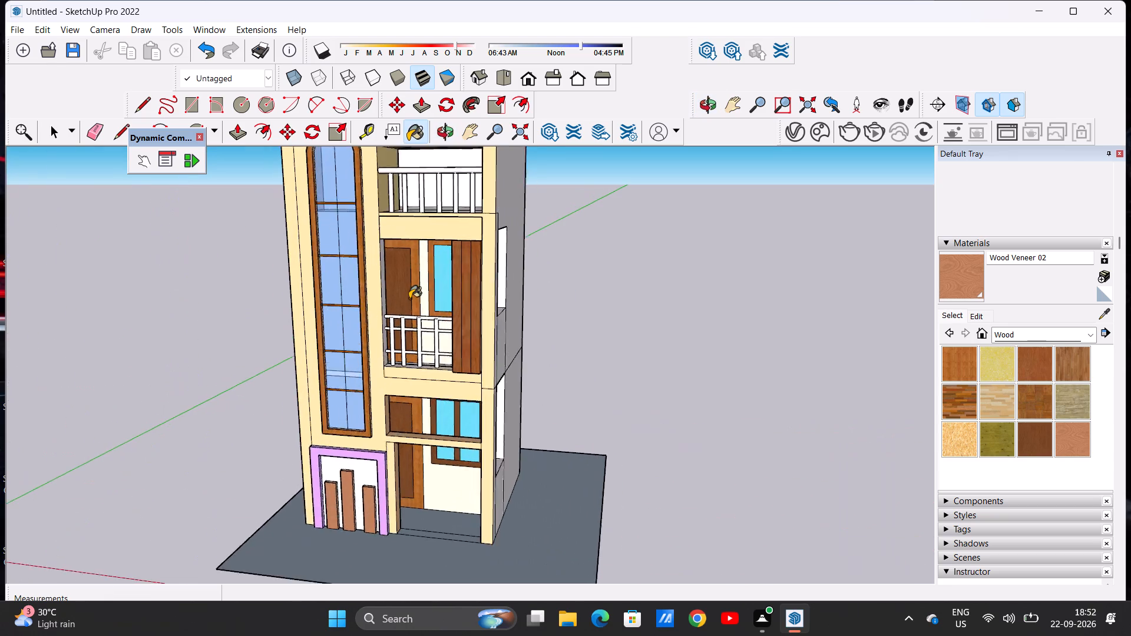
pyautogui.scroll(-5, 409, 299)
pyautogui.scroll(5, 409, 299)
pyautogui.press('space')
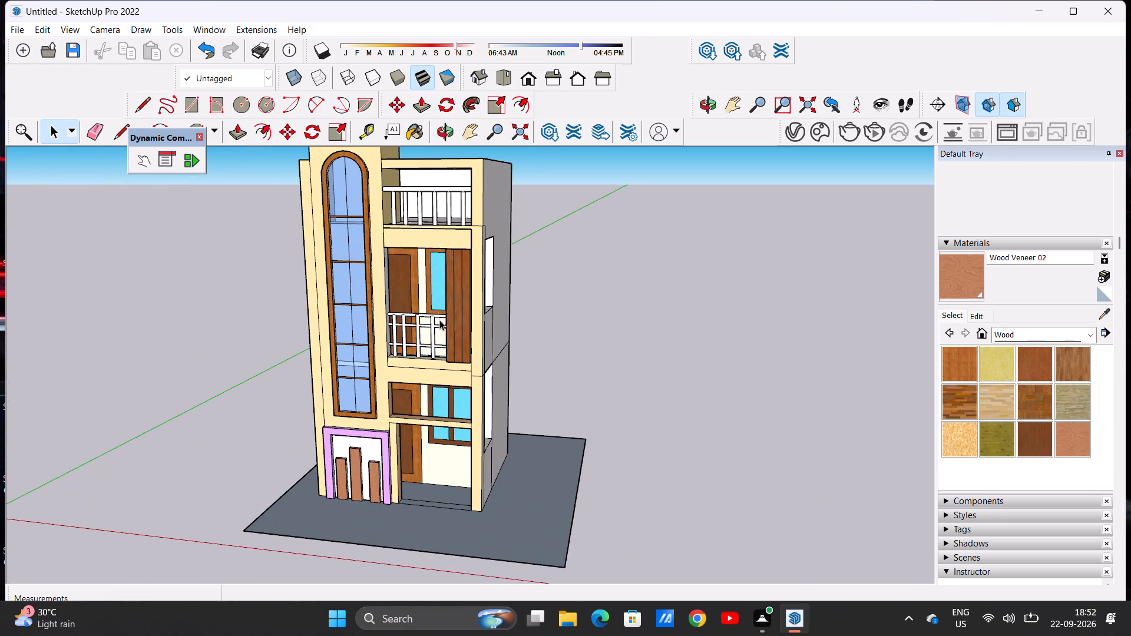
# Paint the lower balcony's front slab edge and the facade around the tall arched window with Color B02 from the Colors collection.
pyautogui.click(1092, 335)
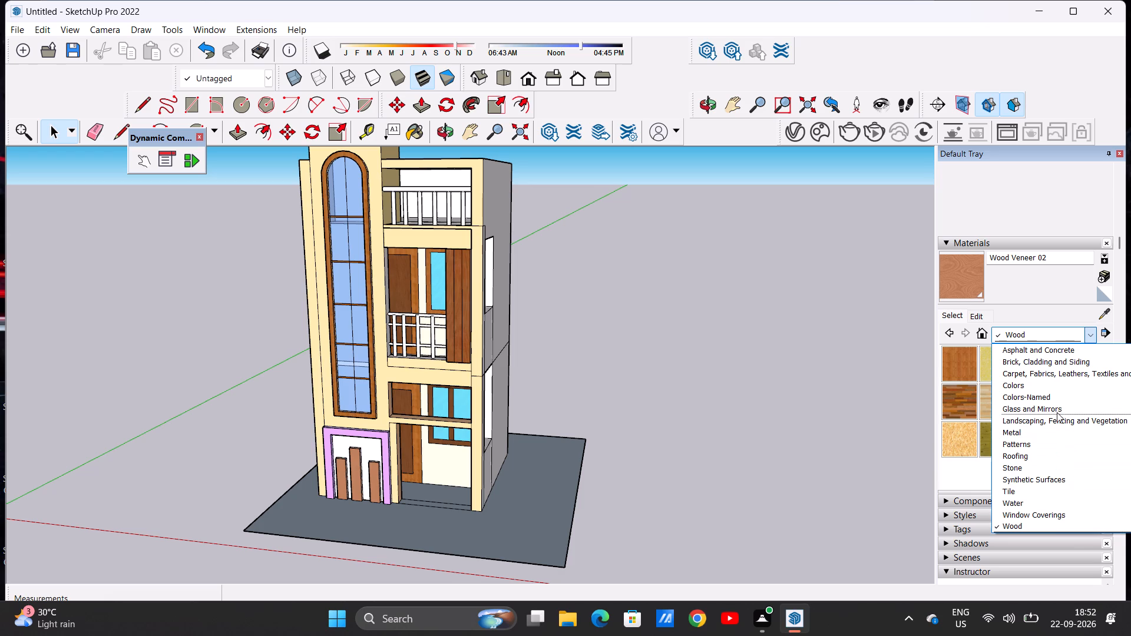
pyautogui.click(1047, 387)
pyautogui.scroll(-2, 1036, 413)
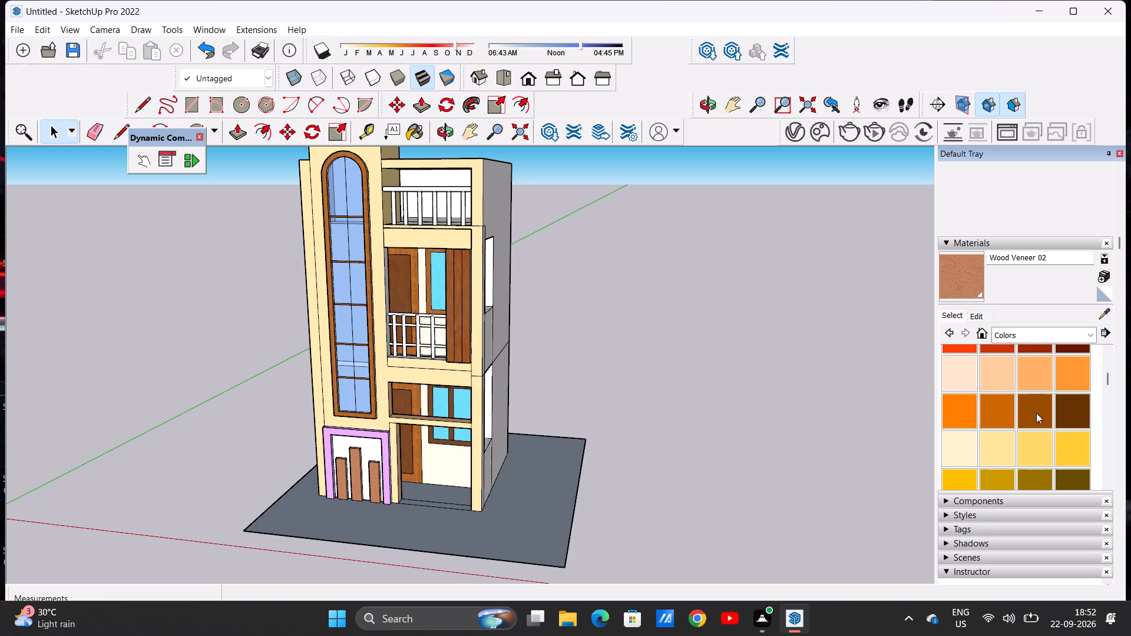
pyautogui.scroll(1, 1036, 413)
pyautogui.click(1004, 369)
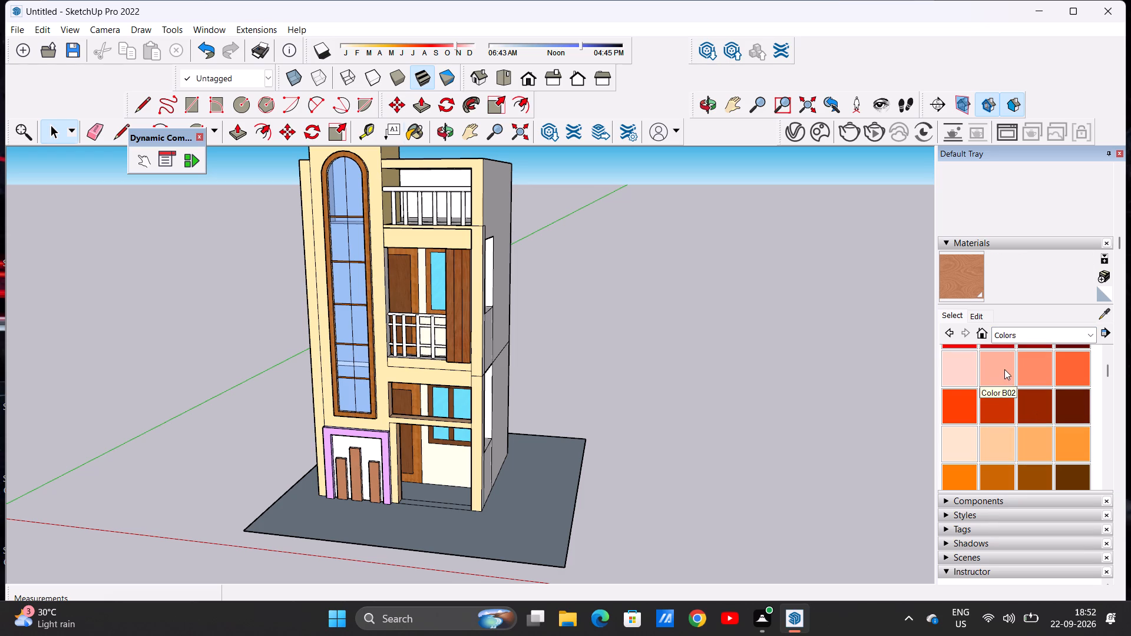
pyautogui.moveTo(590, 377); pyautogui.dragTo(479, 407, button='middle')
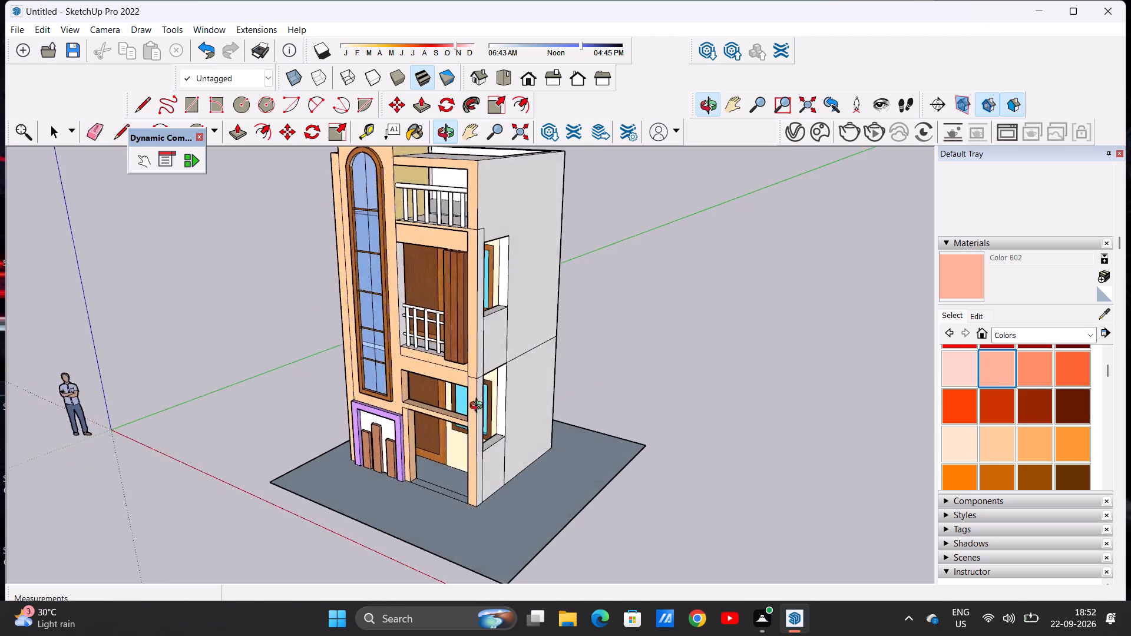
pyautogui.moveTo(479, 407); pyautogui.dragTo(404, 439, button='middle')
pyautogui.scroll(4, 490, 293)
pyautogui.scroll(-12, 488, 286)
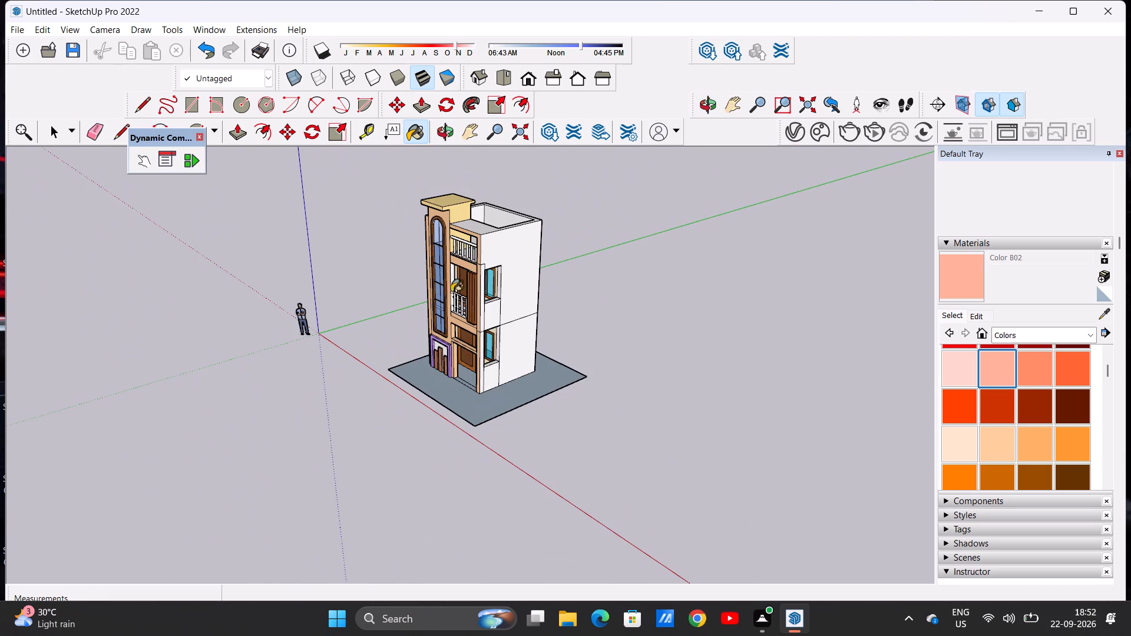
pyautogui.moveTo(439, 294); pyautogui.dragTo(690, 249, button='middle')
pyautogui.scroll(5, 461, 346)
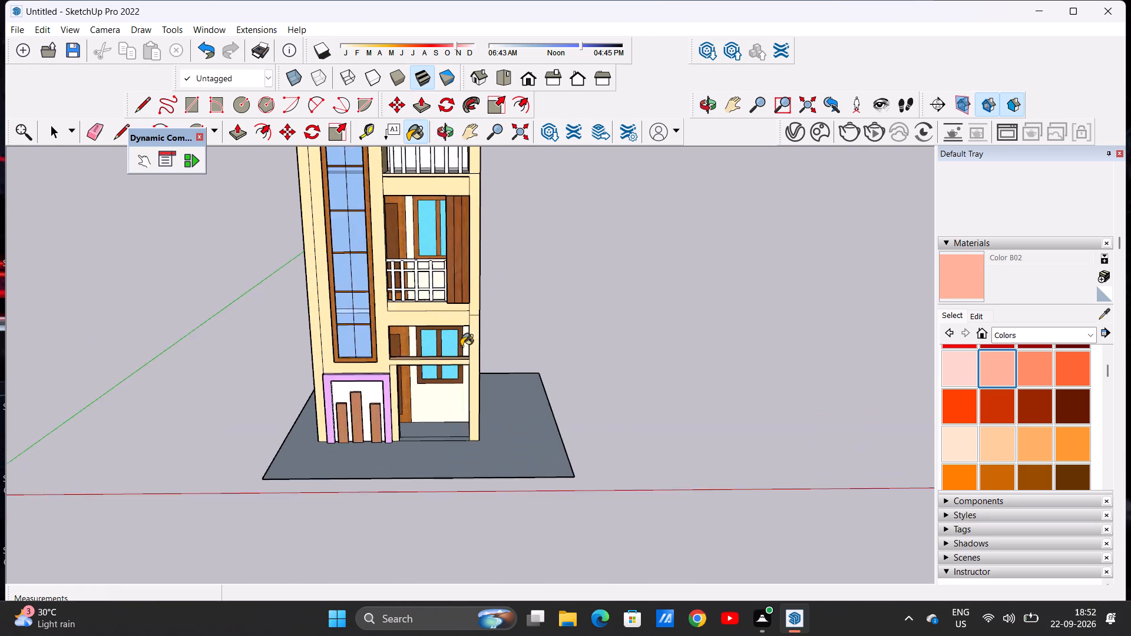
pyautogui.scroll(5, 461, 346)
pyautogui.click(447, 283)
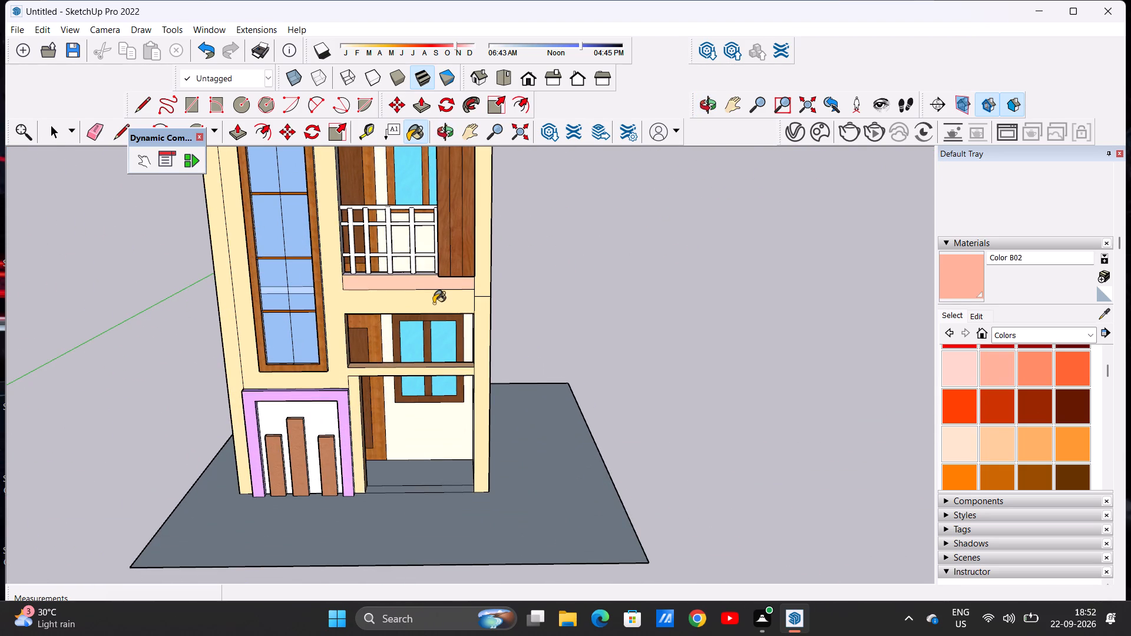
pyautogui.click(434, 303)
# Paint the front facade band beneath the top-floor balcony with Color B02.
pyautogui.scroll(-12, 434, 307)
pyautogui.scroll(3, 473, 261)
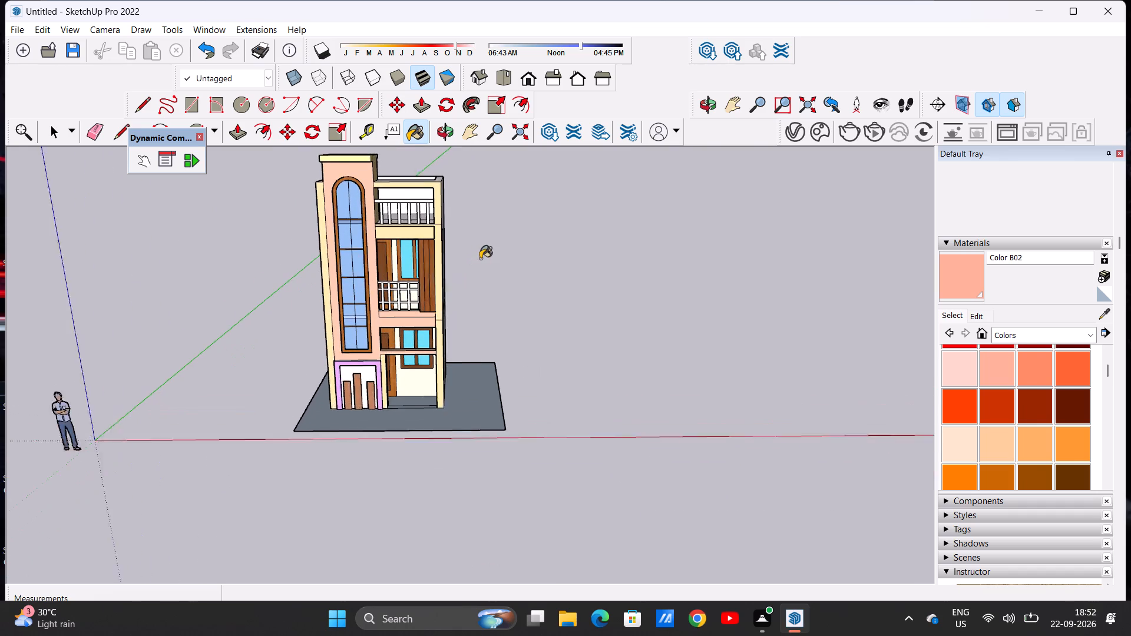
pyautogui.scroll(2, 480, 259)
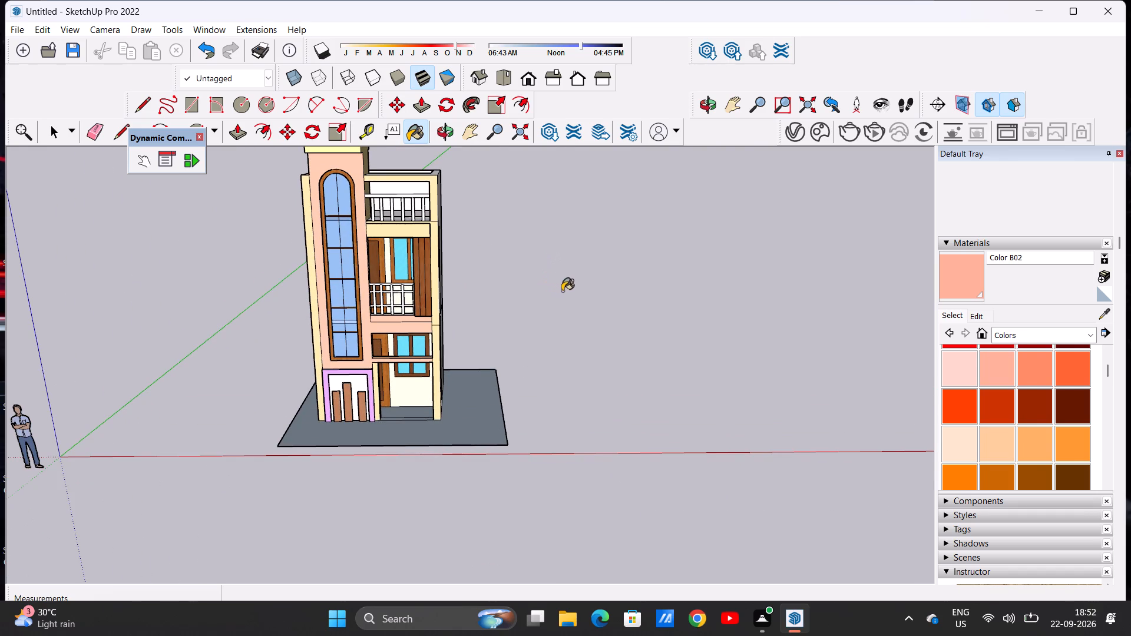
pyautogui.scroll(2, 551, 294)
pyautogui.scroll(-4, 551, 294)
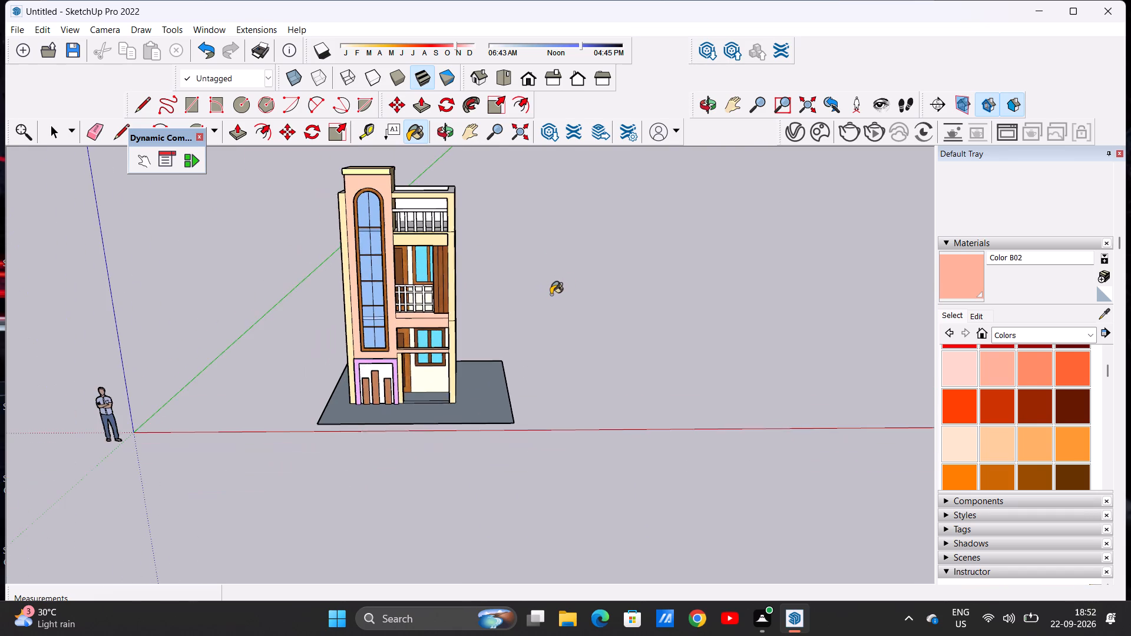
pyautogui.scroll(6, 430, 217)
pyautogui.click(417, 256)
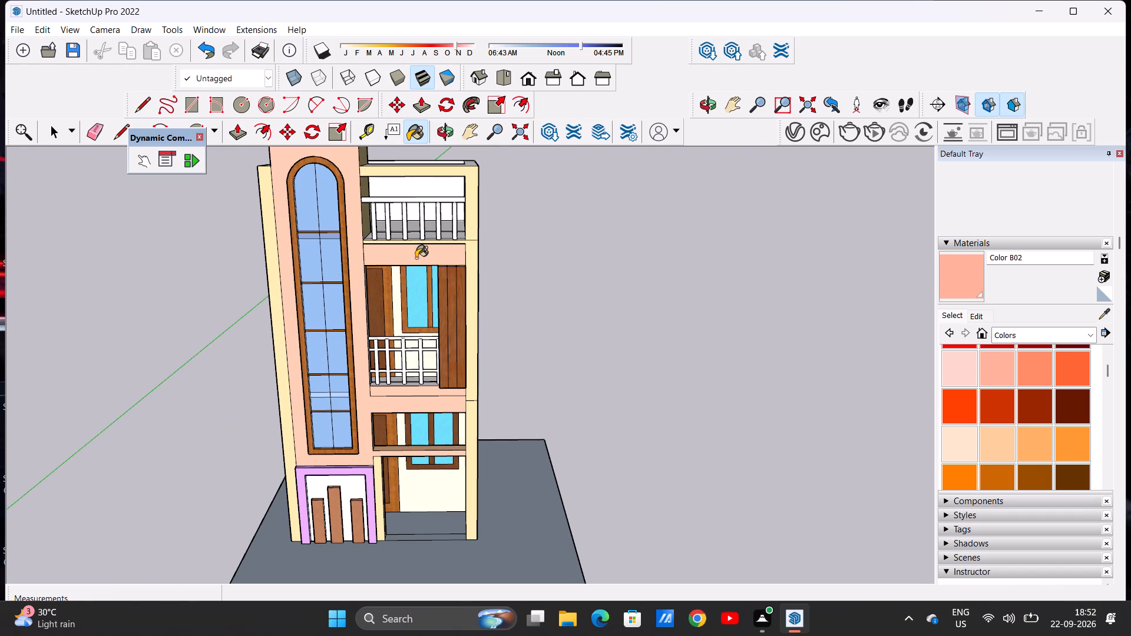
# Paint the upper and lower sections of the entrance-side exterior wall and the low wall below its upper opening with Color B02.
pyautogui.moveTo(432, 309); pyautogui.dragTo(421, 283, button='middle')
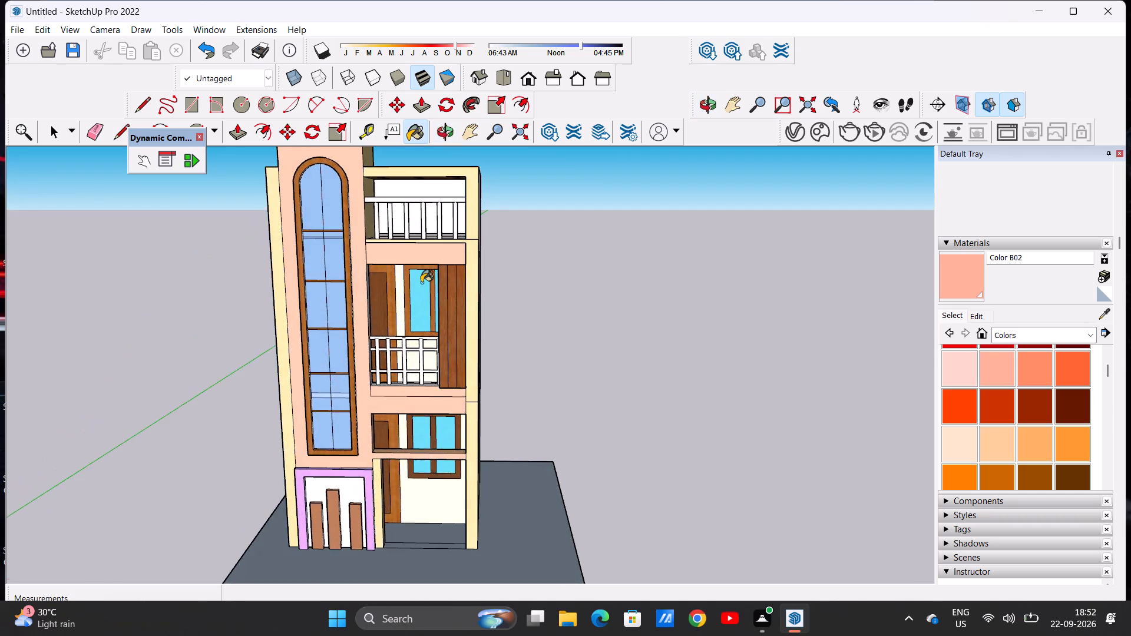
pyautogui.scroll(-10, 421, 283)
pyautogui.moveTo(491, 300); pyautogui.dragTo(312, 308, button='middle')
pyautogui.scroll(6, 461, 236)
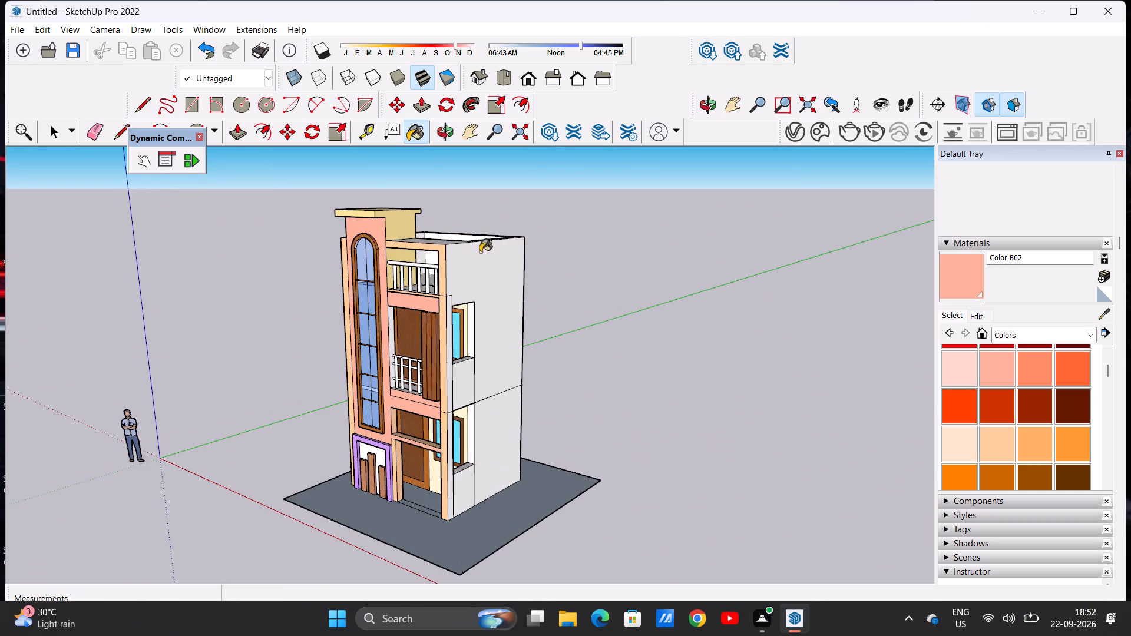
pyautogui.click(479, 259)
pyautogui.click(505, 430)
pyautogui.click(464, 393)
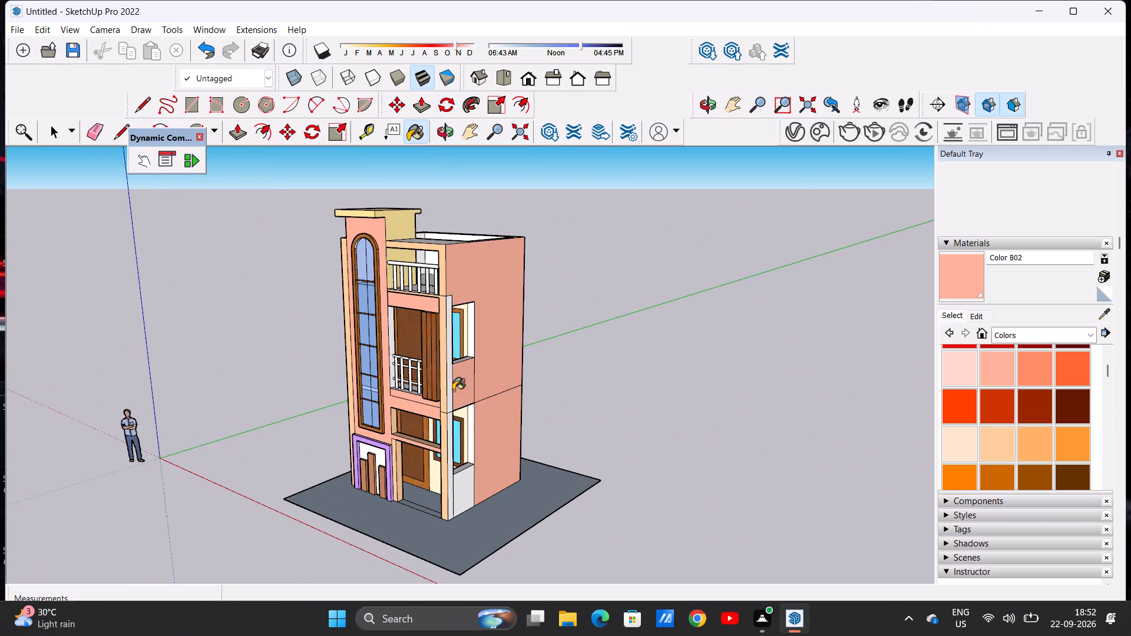
# Paint the narrow strips beside the corner column and the low wall below the side wall's lower opening with Color B02.
pyautogui.scroll(5, 452, 390)
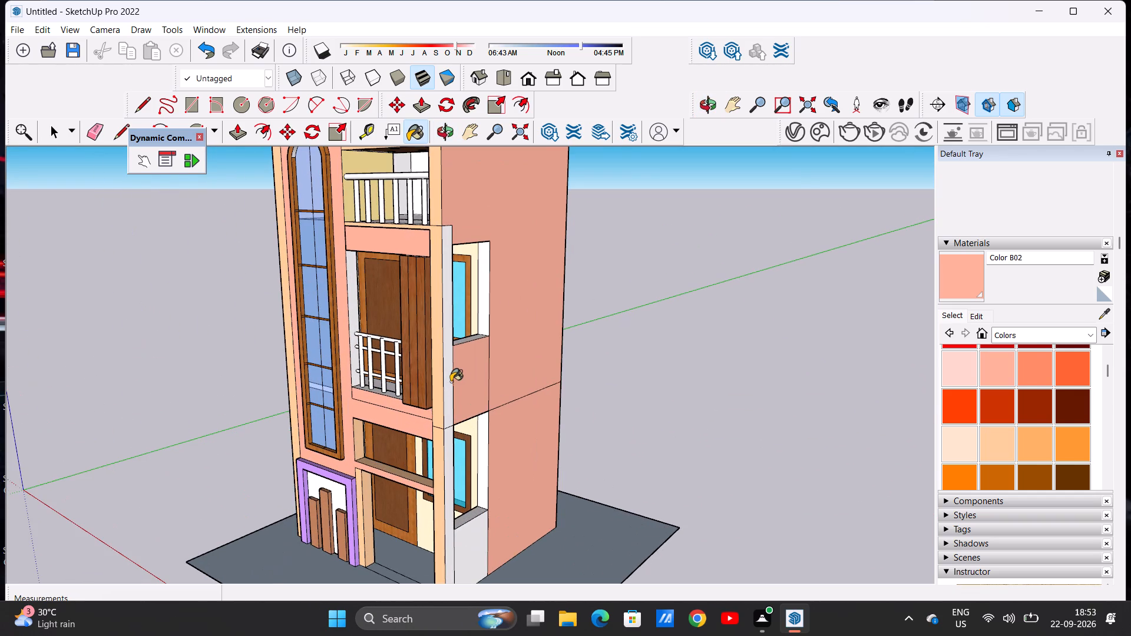
pyautogui.click(445, 365)
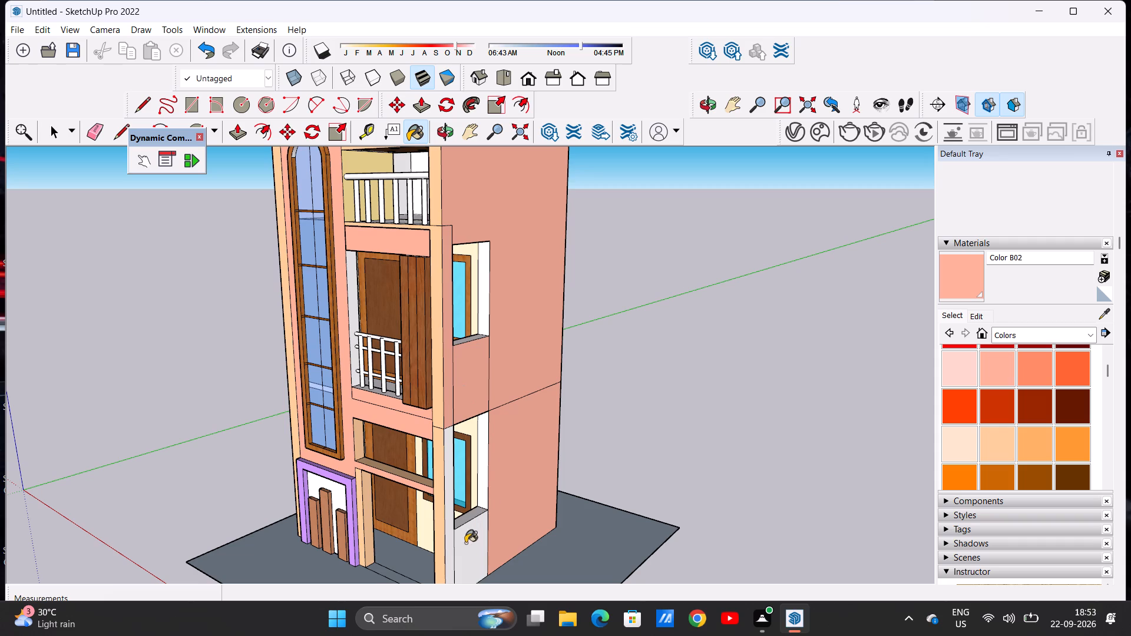
pyautogui.click(465, 543)
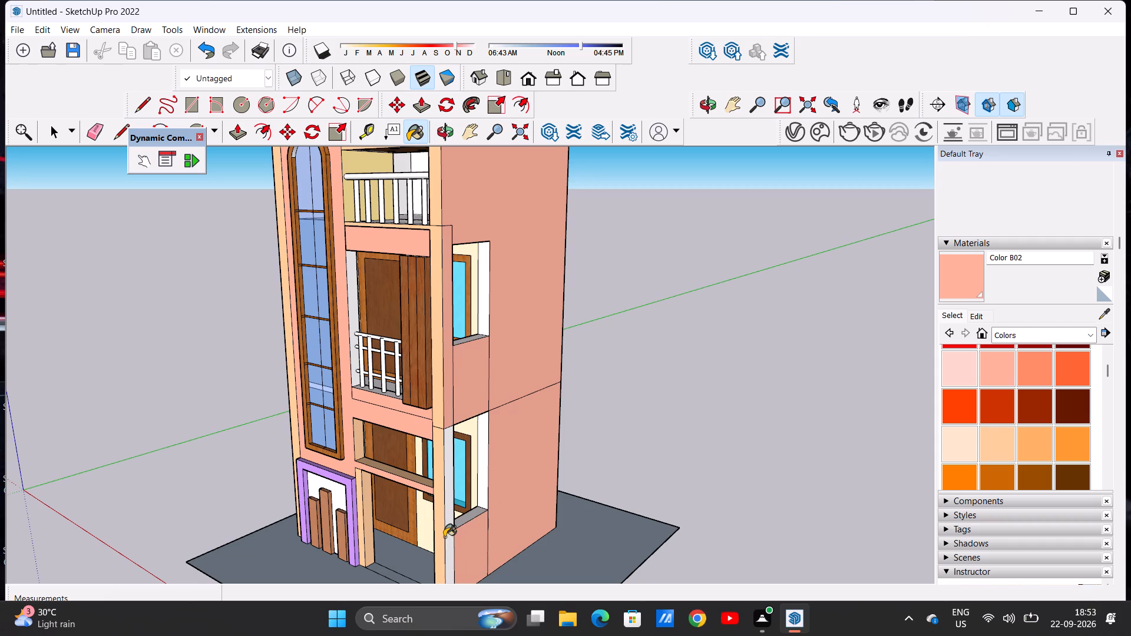
pyautogui.click(447, 532)
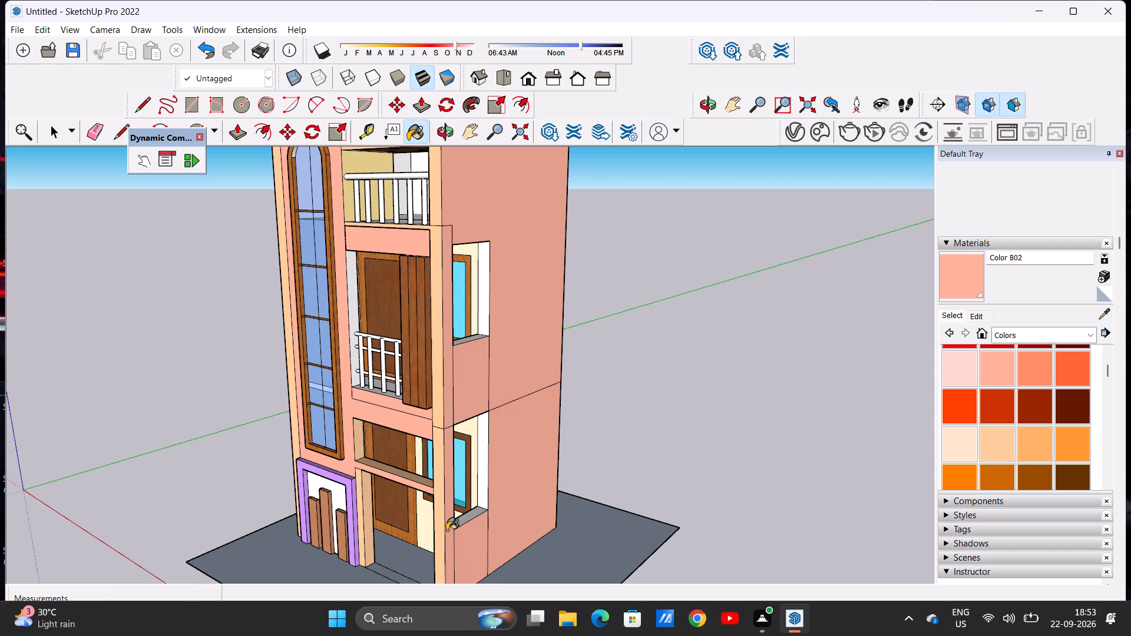
# Paint all four sections of the blank side wall, on the tall arched window's side, with Color B02.
pyautogui.scroll(-12, 457, 520)
pyautogui.scroll(6, 475, 436)
pyautogui.moveTo(283, 517); pyautogui.dragTo(868, 377, button='middle')
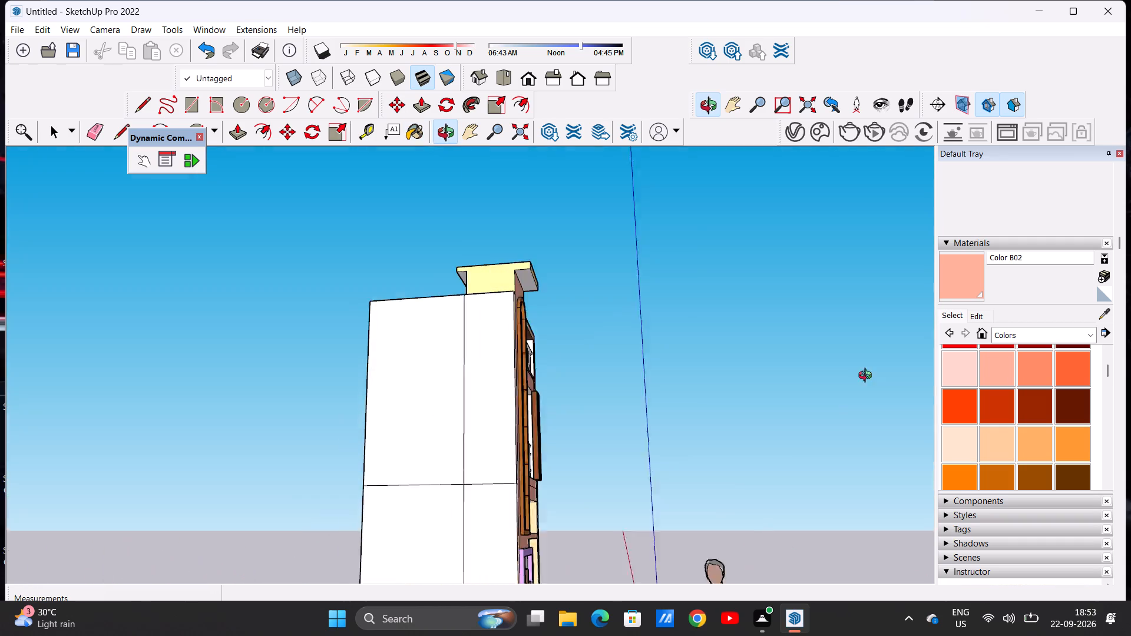
pyautogui.moveTo(868, 377); pyautogui.dragTo(873, 376, button='middle')
pyautogui.click(499, 381)
pyautogui.click(425, 403)
pyautogui.click(396, 514)
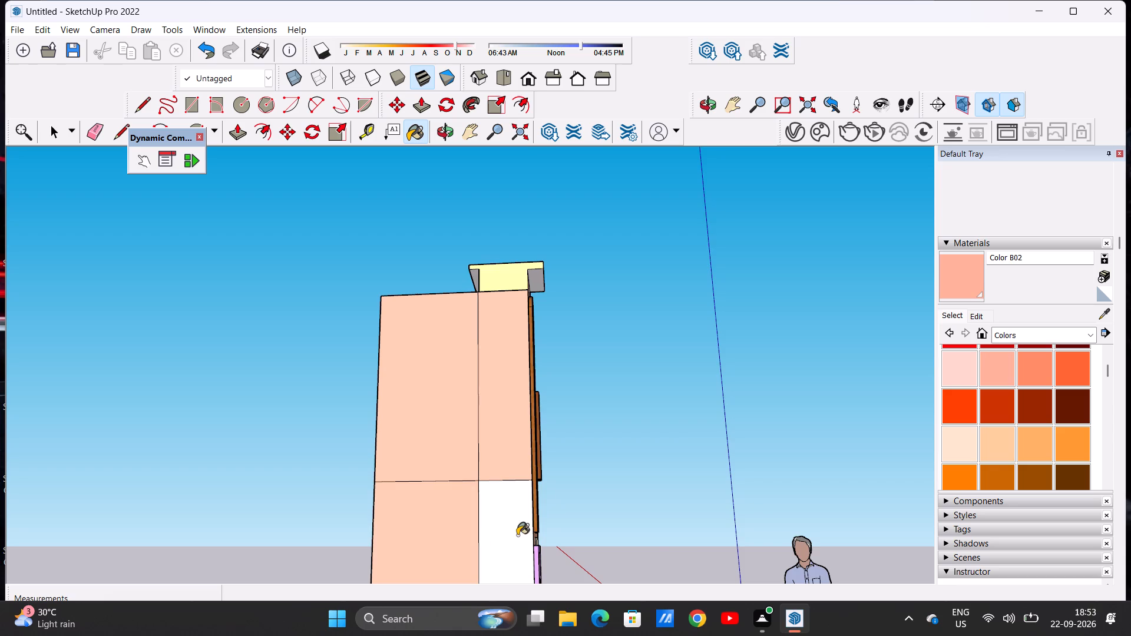
pyautogui.click(517, 535)
# Paint the upper and lower sections of the rear exterior wall with Color B02.
pyautogui.scroll(-8, 472, 412)
pyautogui.scroll(1, 472, 412)
pyautogui.scroll(-5, 472, 412)
pyautogui.moveTo(444, 424); pyautogui.dragTo(756, 524, button='middle')
pyautogui.scroll(5, 410, 398)
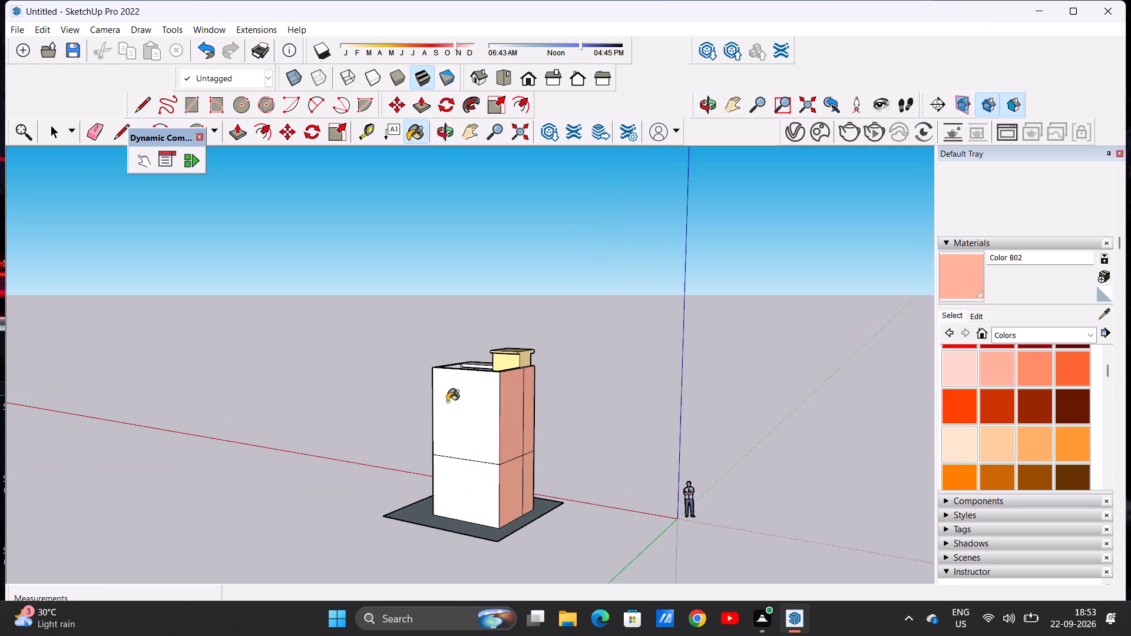
pyautogui.click(456, 419)
pyautogui.click(475, 496)
# Paint the wall face behind the wooden slats, inside the purple-framed decorative panel, with Color B02.
pyautogui.moveTo(647, 447); pyautogui.dragTo(464, 475, button='middle')
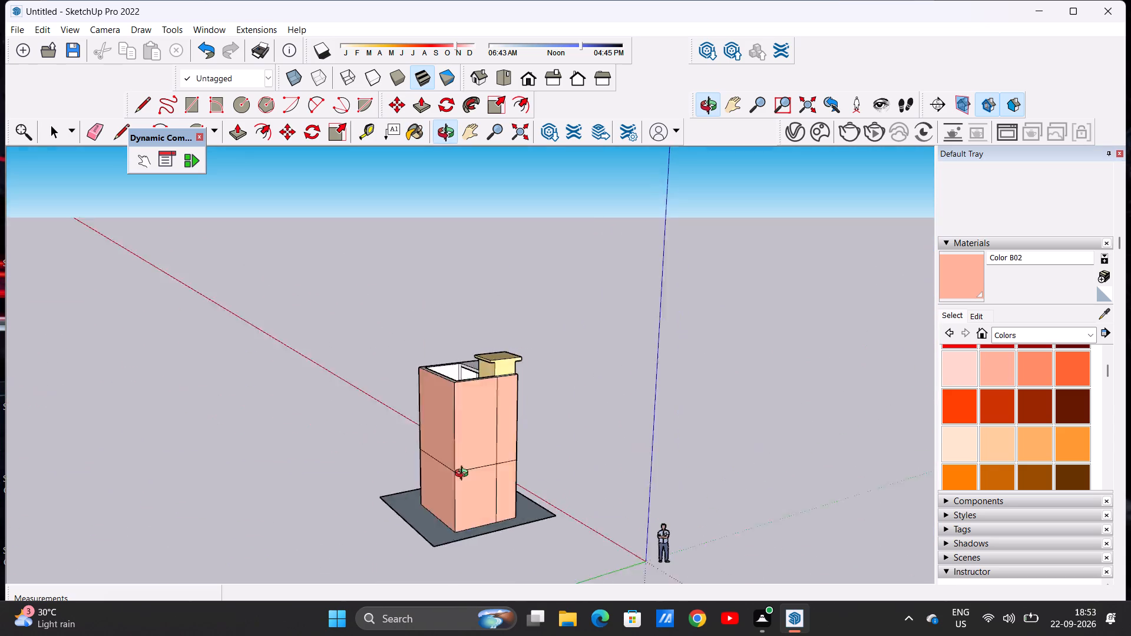
pyautogui.moveTo(464, 475); pyautogui.dragTo(256, 455, button='middle')
pyautogui.scroll(-6, 252, 455)
pyautogui.moveTo(457, 452); pyautogui.dragTo(166, 469, button='middle')
pyautogui.scroll(1, 262, 478)
pyautogui.scroll(4, 464, 458)
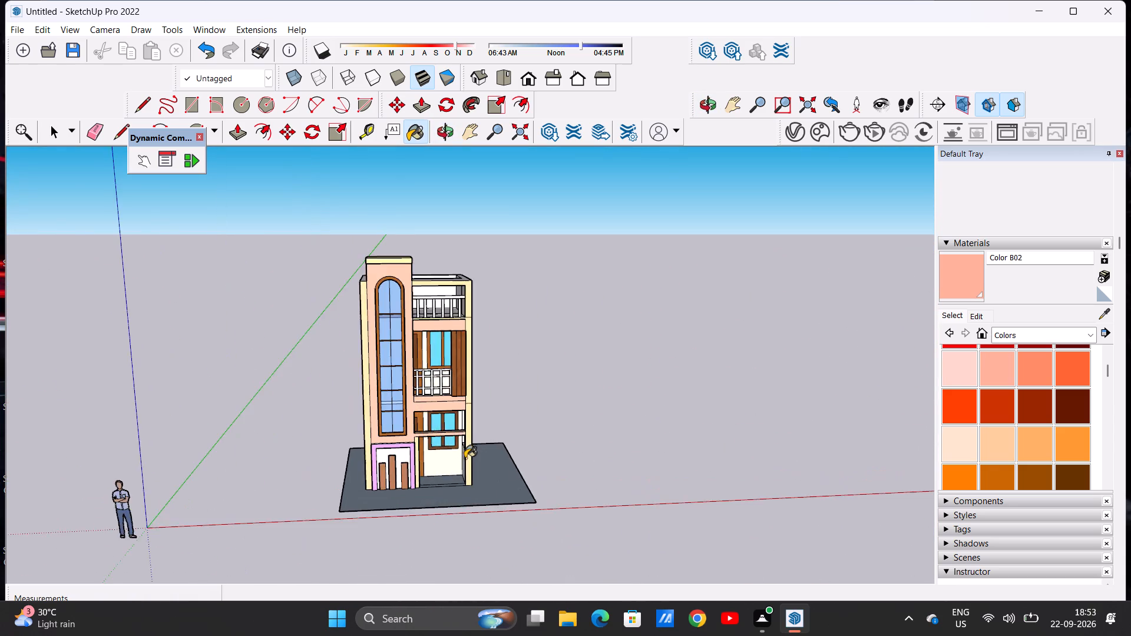
pyautogui.scroll(9, 465, 458)
pyautogui.moveTo(527, 484); pyautogui.dragTo(538, 505, button='middle')
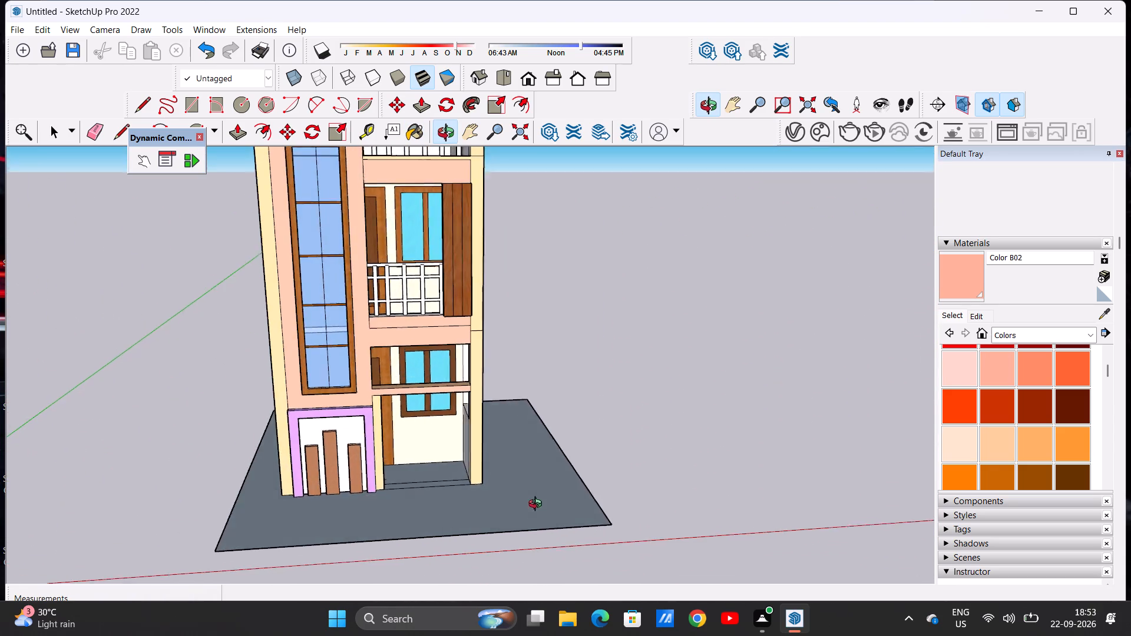
pyautogui.moveTo(538, 505); pyautogui.dragTo(541, 502, button='middle')
pyautogui.scroll(-9, 541, 501)
pyautogui.scroll(10, 472, 475)
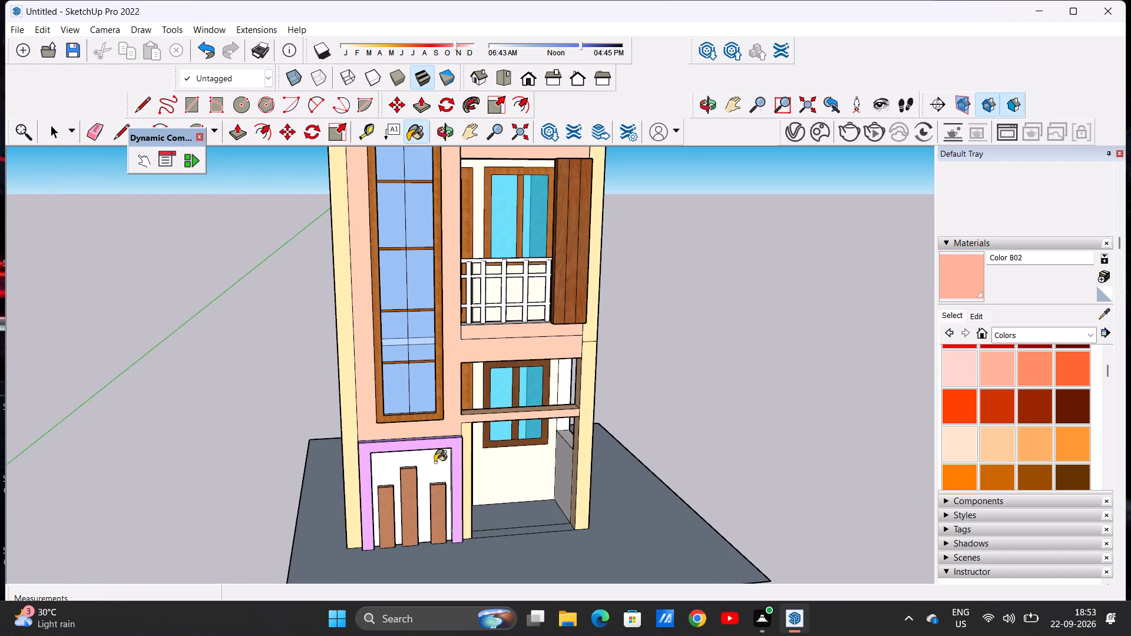
pyautogui.click(435, 464)
pyautogui.scroll(-4, 423, 471)
pyautogui.press('space')
# Examine the painted house's front facade, roof and entrance side from several angles and distances.
pyautogui.scroll(-7, 417, 475)
pyautogui.scroll(1, 393, 450)
pyautogui.scroll(-1, 393, 450)
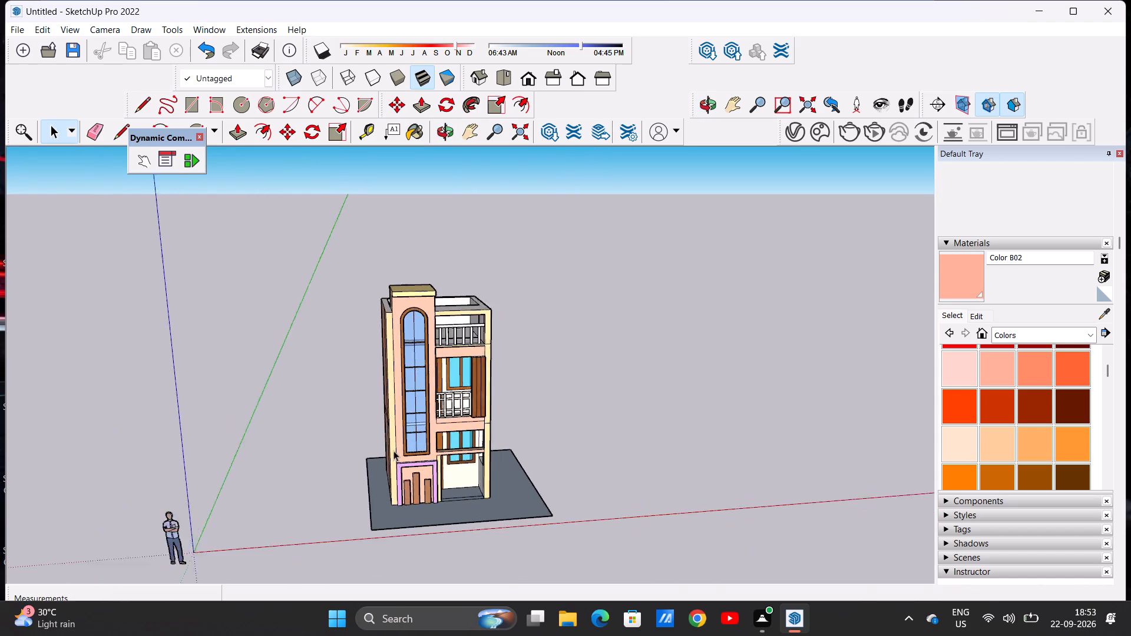
pyautogui.moveTo(449, 420); pyautogui.dragTo(392, 313, button='middle')
pyautogui.scroll(10, 419, 339)
pyautogui.scroll(-8, 431, 344)
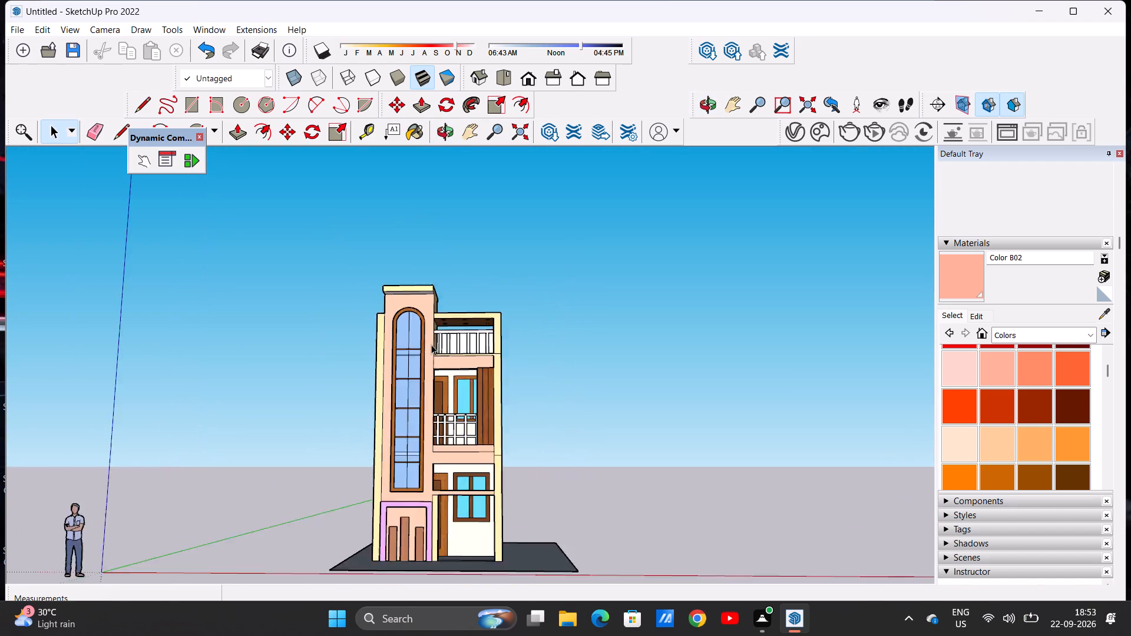
pyautogui.scroll(1, 431, 344)
pyautogui.scroll(-4, 431, 344)
pyautogui.moveTo(451, 377); pyautogui.dragTo(471, 474, button='middle')
pyautogui.scroll(-6, 471, 474)
pyautogui.scroll(13, 467, 481)
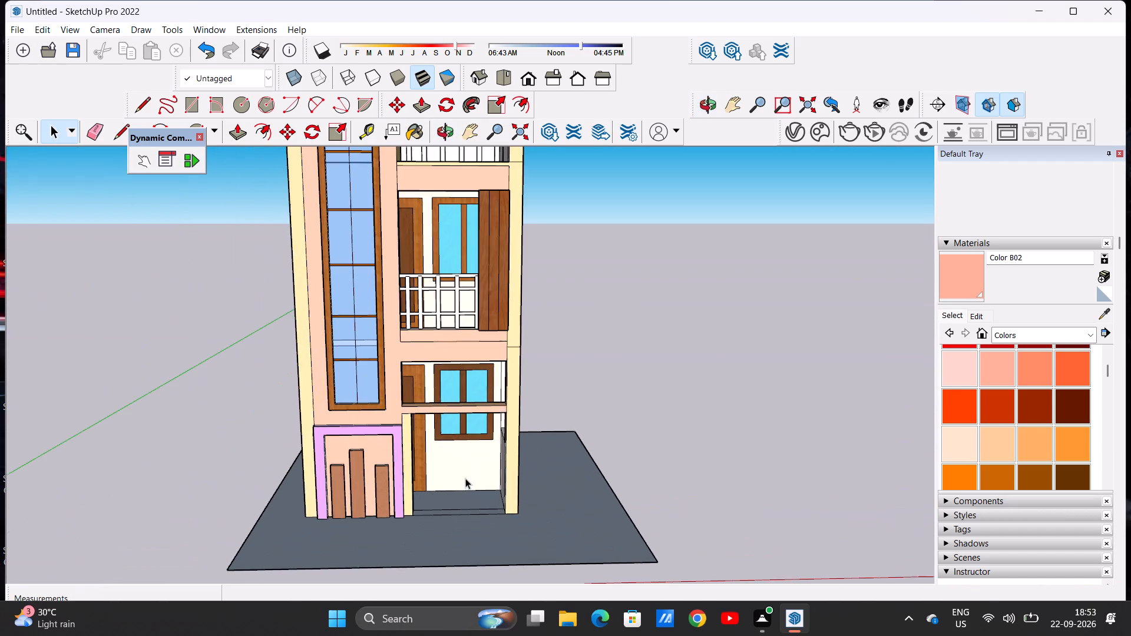
pyautogui.moveTo(465, 478); pyautogui.dragTo(379, 502, button='middle')
pyautogui.scroll(-6, 389, 487)
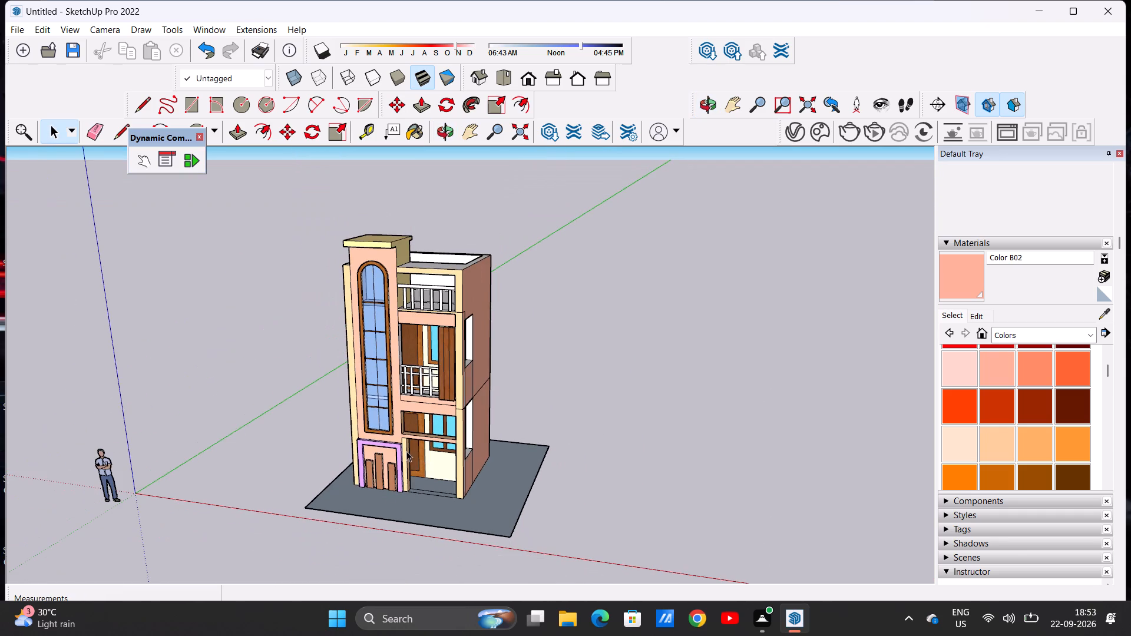
pyautogui.moveTo(406, 451); pyautogui.dragTo(468, 399, button='middle')
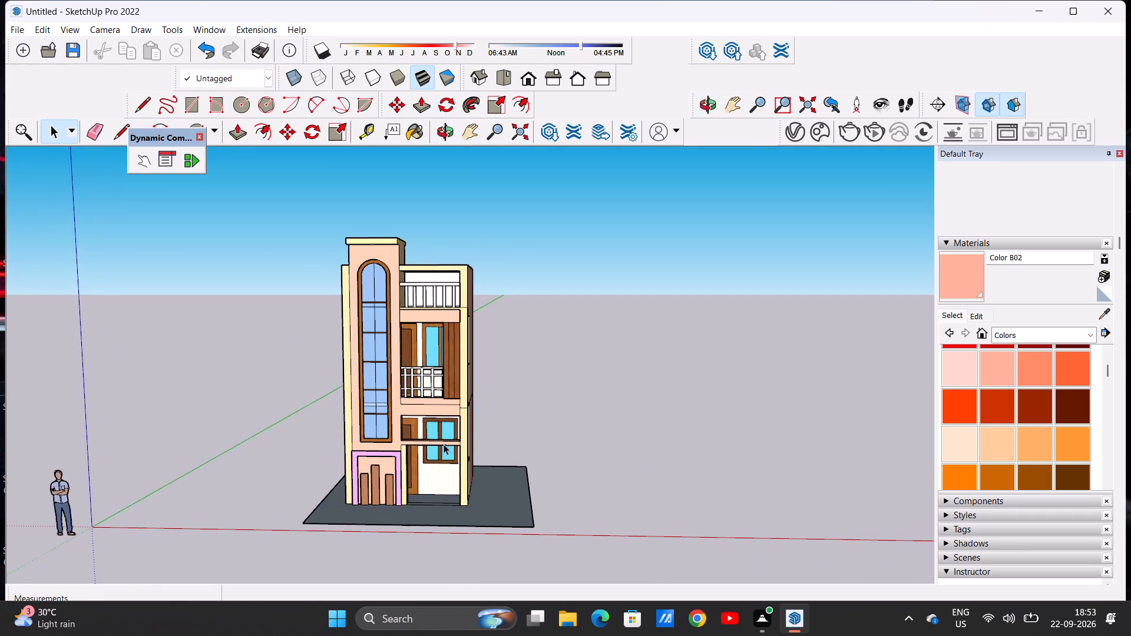
pyautogui.scroll(5, 444, 444)
pyautogui.moveTo(444, 444); pyautogui.dragTo(441, 480, button='middle')
pyautogui.scroll(-9, 439, 477)
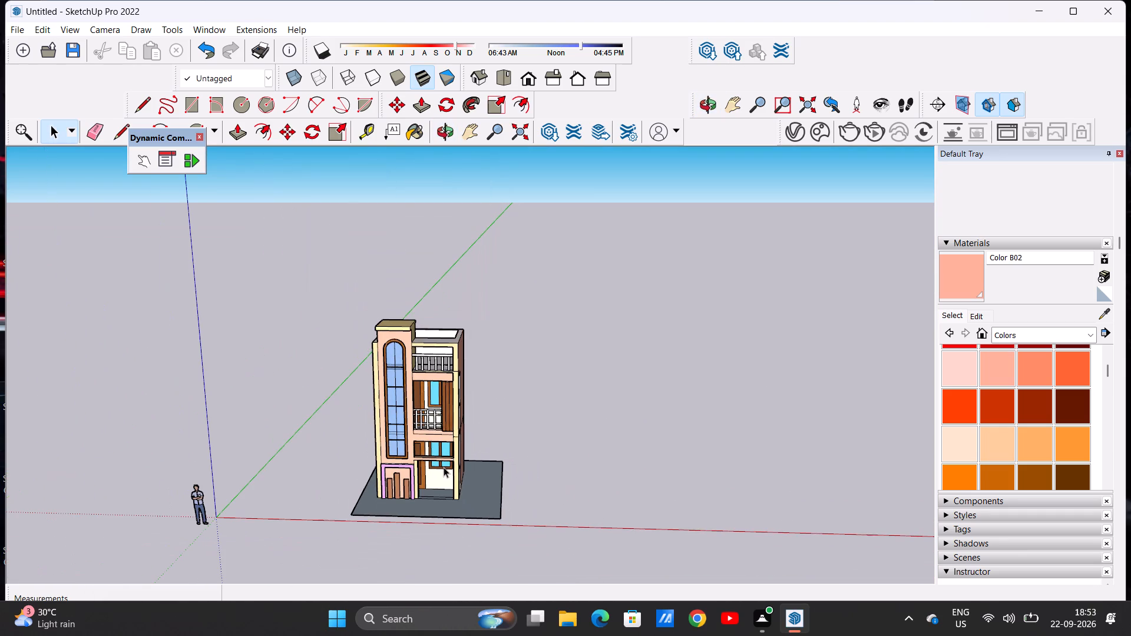
pyautogui.scroll(5, 447, 452)
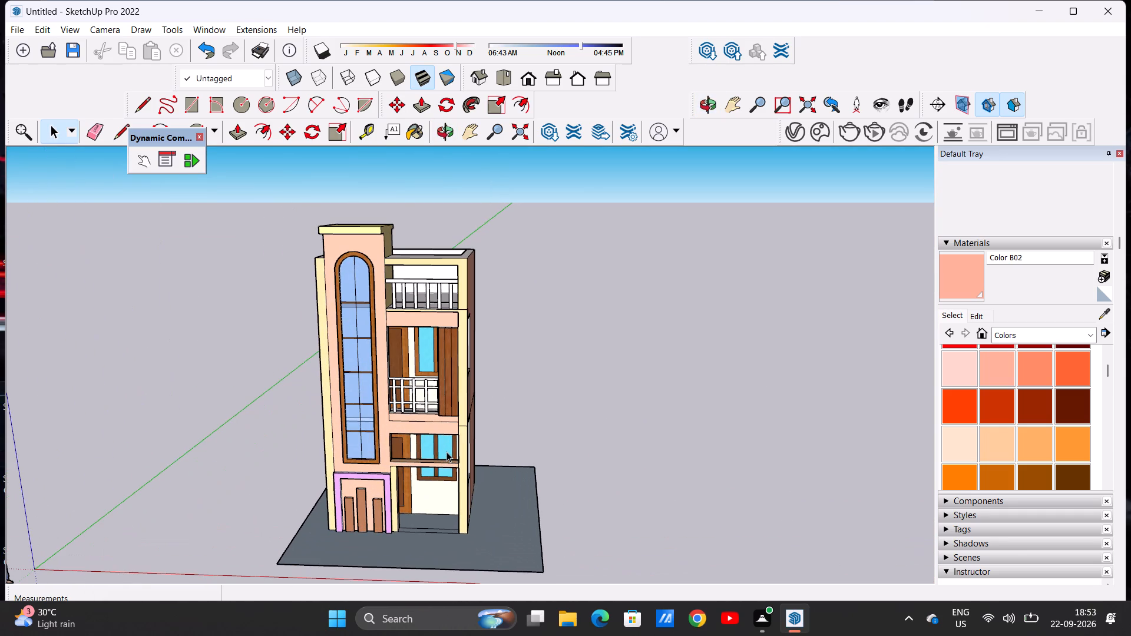
pyautogui.scroll(-2, 439, 426)
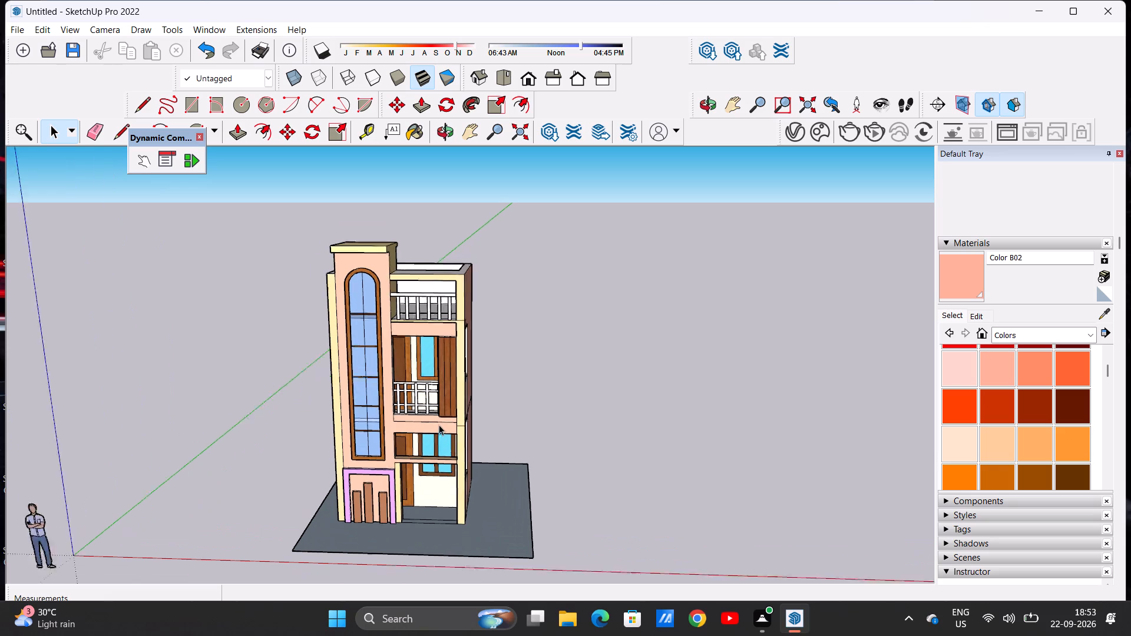
pyautogui.scroll(-2, 439, 425)
pyautogui.scroll(5, 438, 426)
pyautogui.scroll(-4, 438, 426)
pyautogui.moveTo(443, 508); pyautogui.dragTo(466, 507, button='middle')
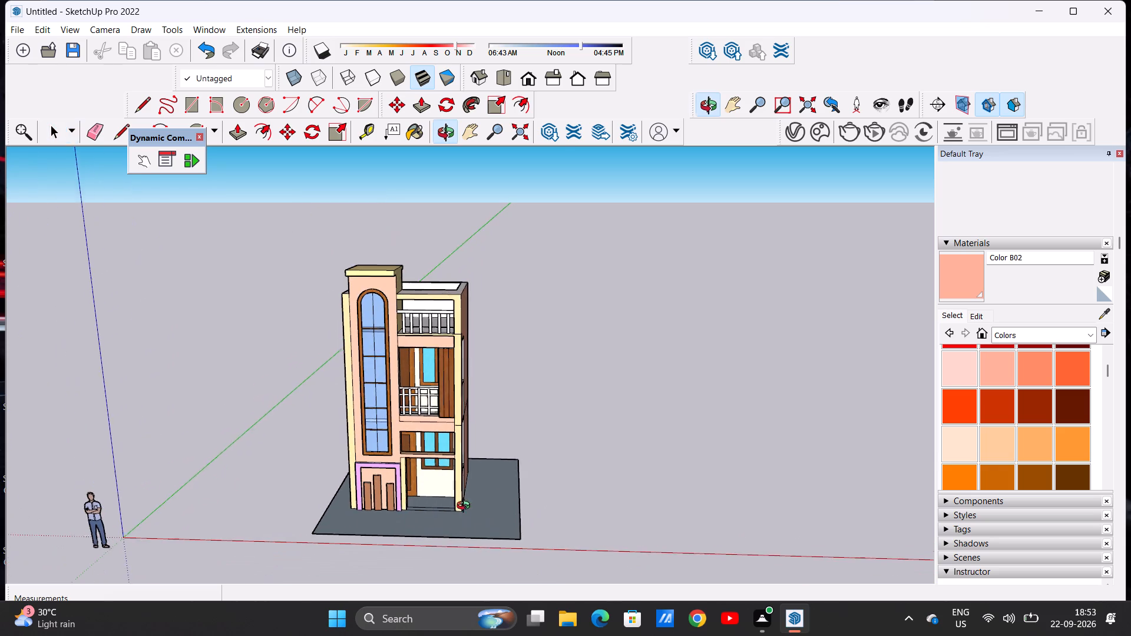
pyautogui.moveTo(466, 507); pyautogui.dragTo(491, 551, button='middle')
pyautogui.scroll(5, 464, 507)
pyautogui.moveTo(432, 508); pyautogui.dragTo(426, 531, button='middle')
pyautogui.scroll(-6, 425, 482)
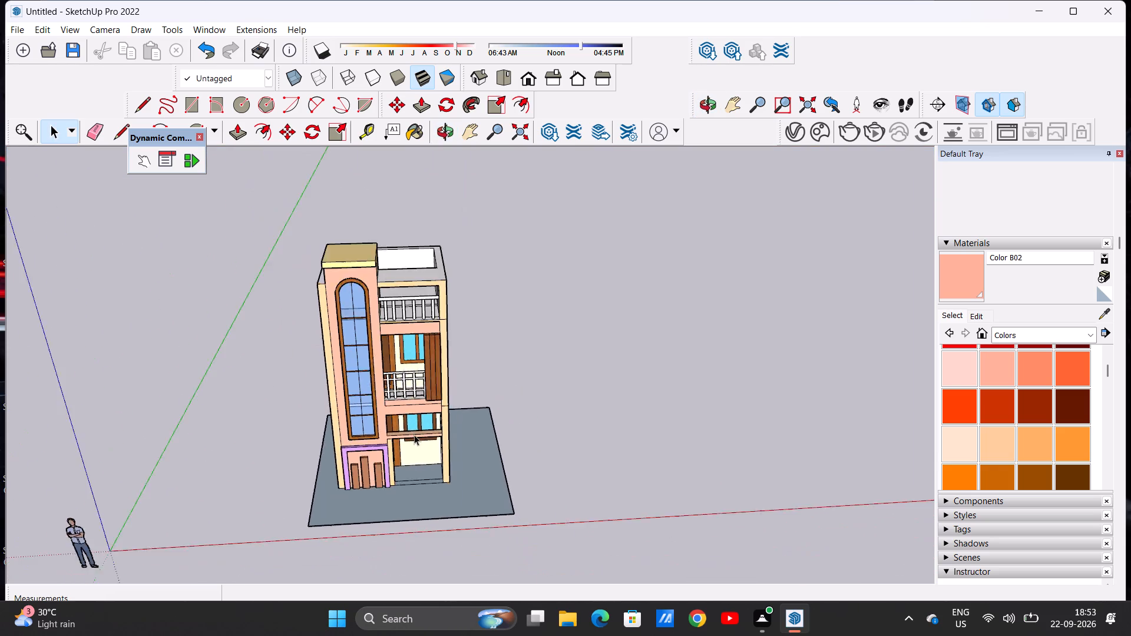
pyautogui.scroll(-4, 414, 435)
pyautogui.scroll(5, 455, 390)
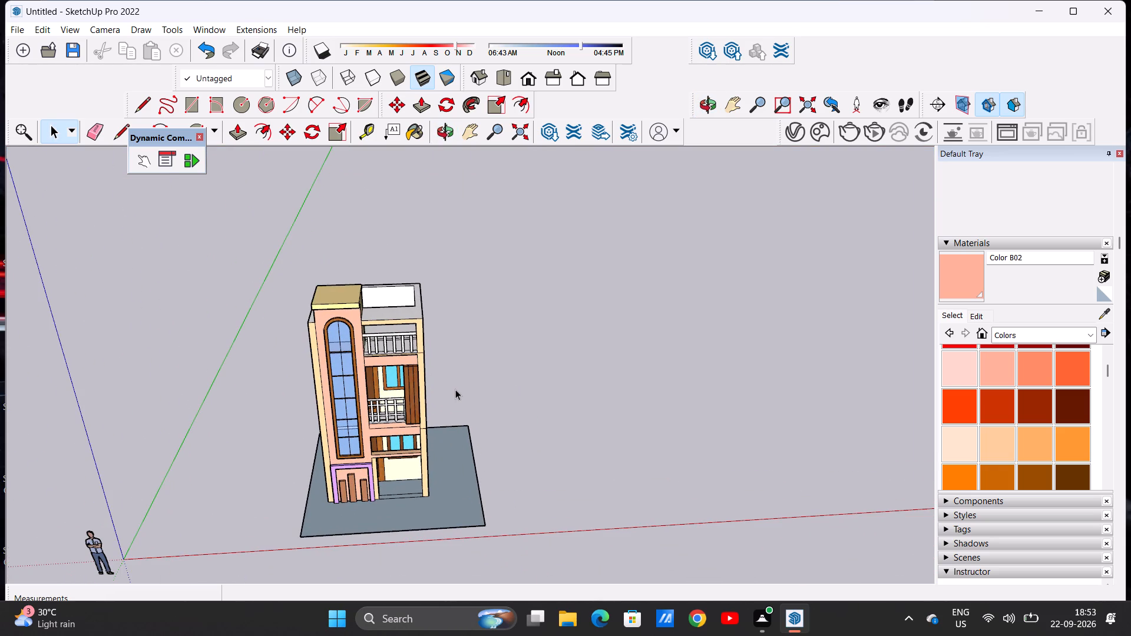
pyautogui.scroll(3, 434, 420)
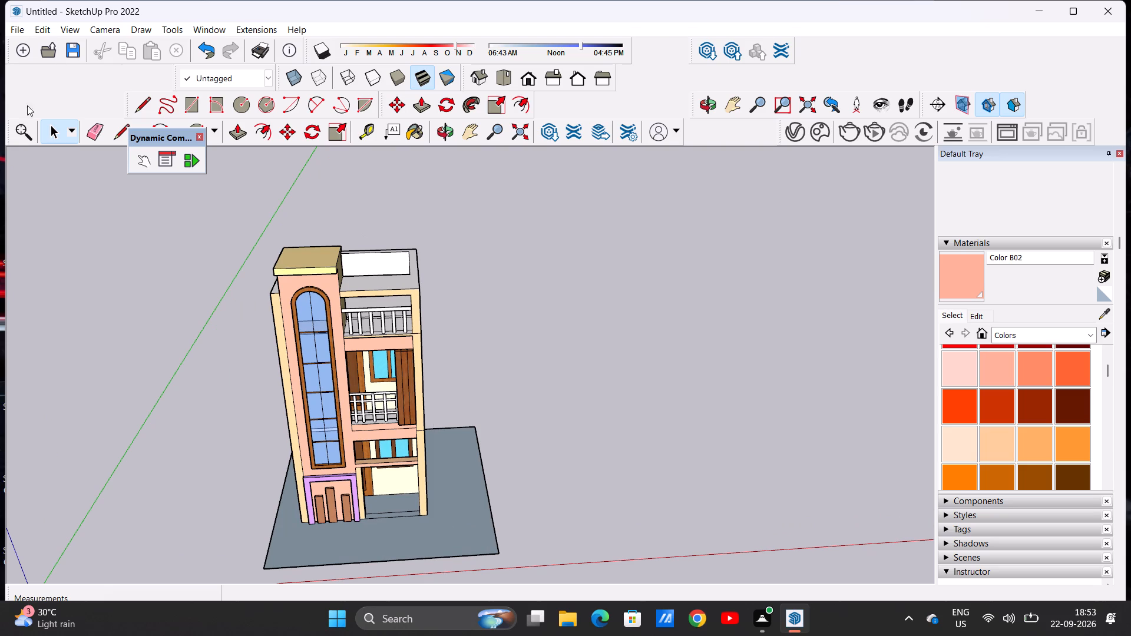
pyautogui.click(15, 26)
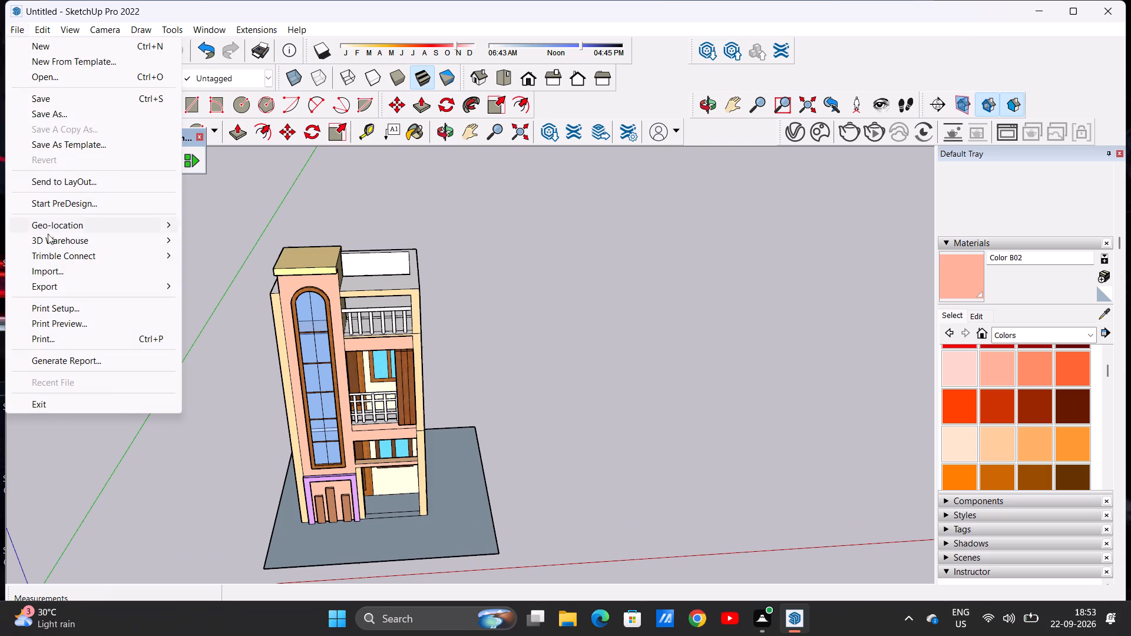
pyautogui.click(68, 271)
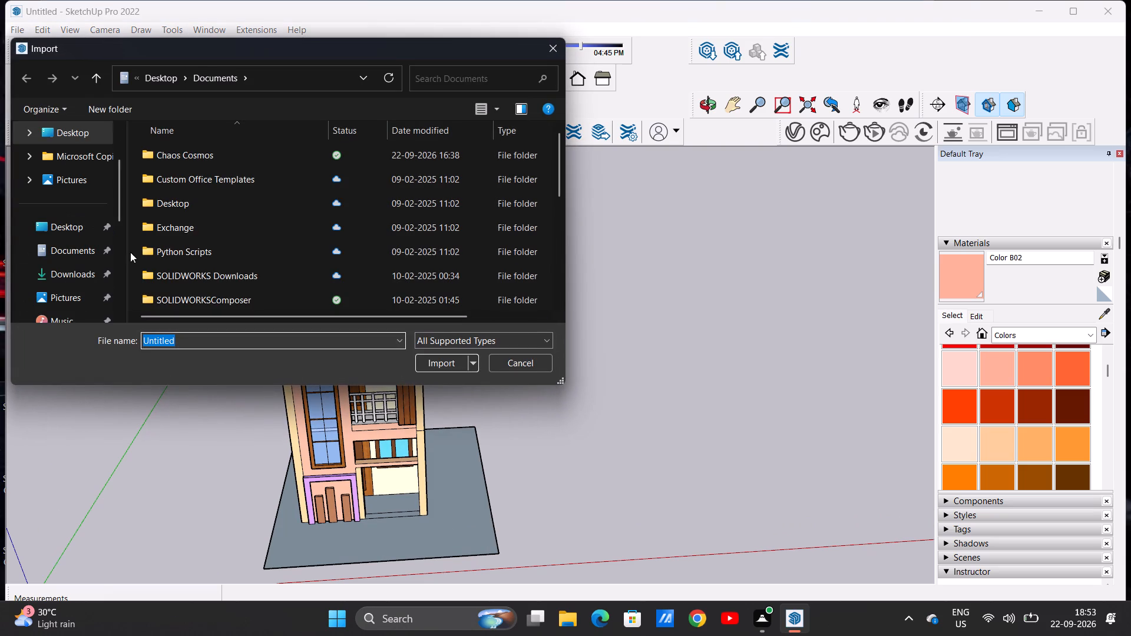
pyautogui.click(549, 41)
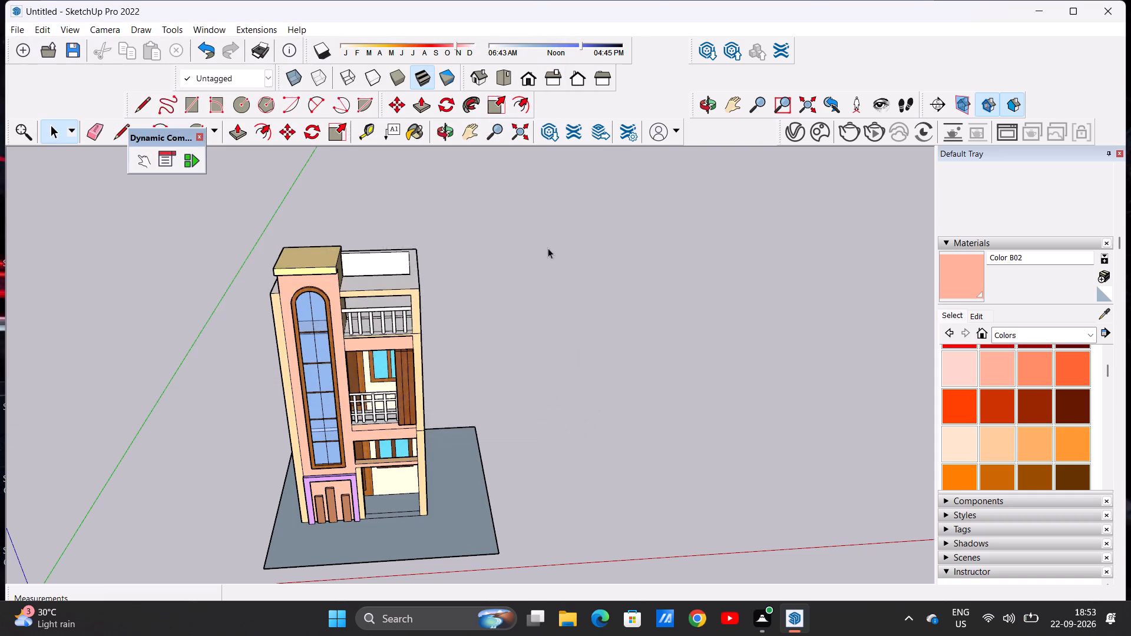
# Examine the front facade and the open ground-floor porch from several heights and distances.
pyautogui.scroll(-4, 548, 248)
pyautogui.moveTo(436, 426); pyautogui.dragTo(415, 400, button='middle')
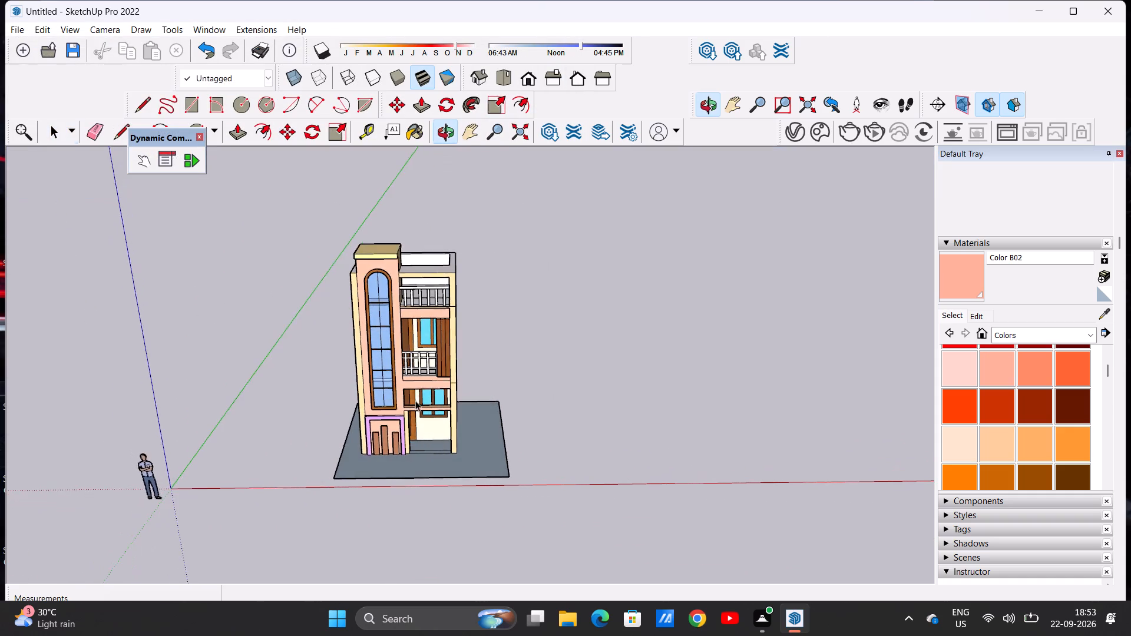
pyautogui.scroll(-4, 415, 400)
pyautogui.scroll(14, 408, 443)
pyautogui.moveTo(414, 435); pyautogui.dragTo(403, 479, button='middle')
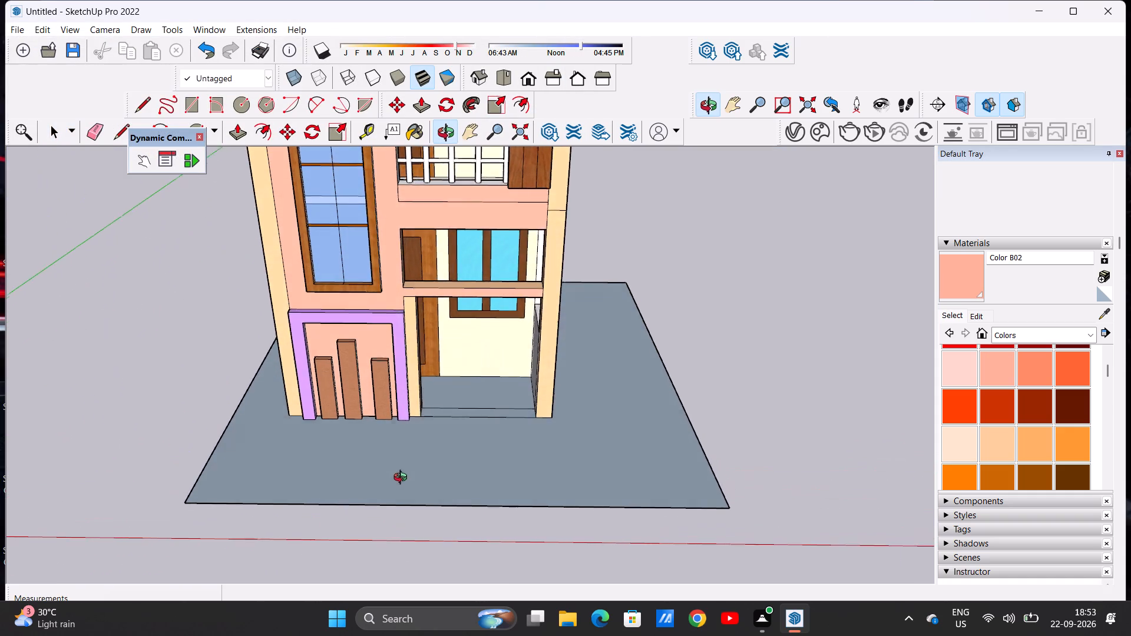
pyautogui.moveTo(403, 479); pyautogui.dragTo(403, 479, button='middle')
pyautogui.scroll(-5, 432, 443)
pyautogui.moveTo(441, 438); pyautogui.dragTo(441, 487, button='middle')
pyautogui.scroll(6, 462, 422)
pyautogui.scroll(-12, 462, 408)
pyautogui.moveTo(462, 407); pyautogui.dragTo(457, 289, button='middle')
pyautogui.scroll(5, 457, 289)
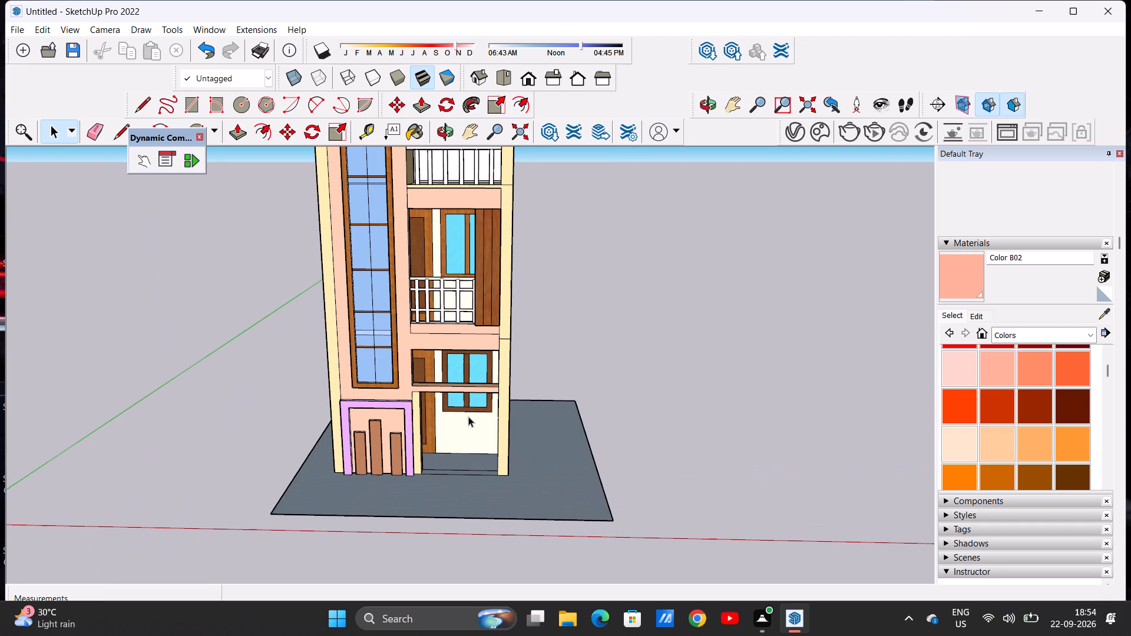
# Push/Pull the narrow floor strip across the ground-floor front opening upward about 4' to form a low wall.
pyautogui.scroll(-1, 468, 413)
pyautogui.moveTo(468, 434); pyautogui.dragTo(459, 560, button='middle')
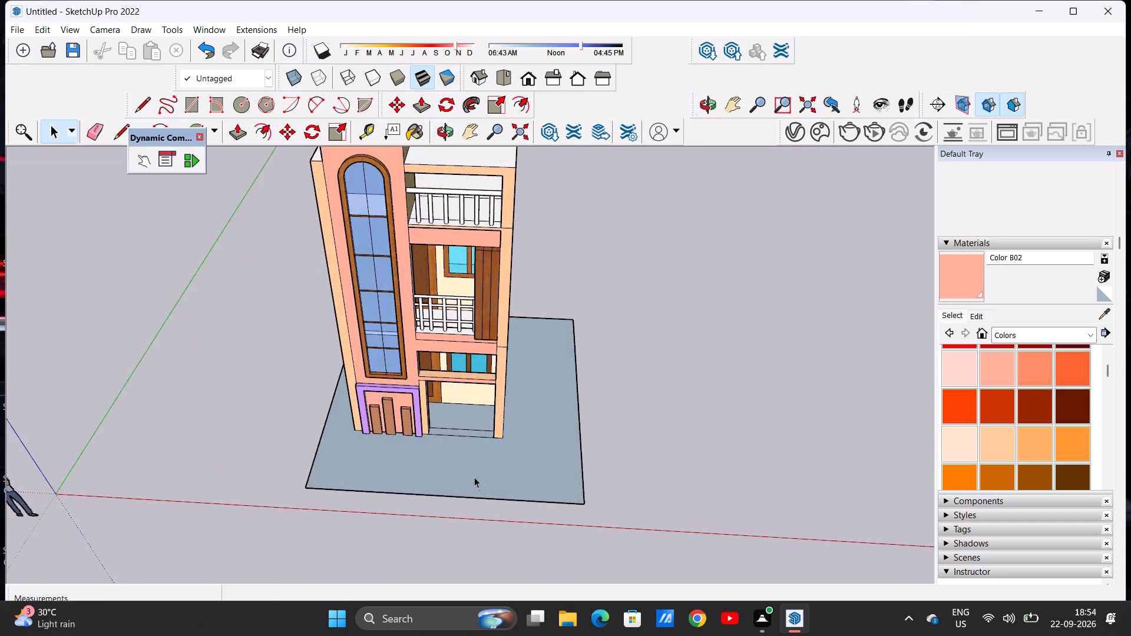
pyautogui.scroll(5, 472, 472)
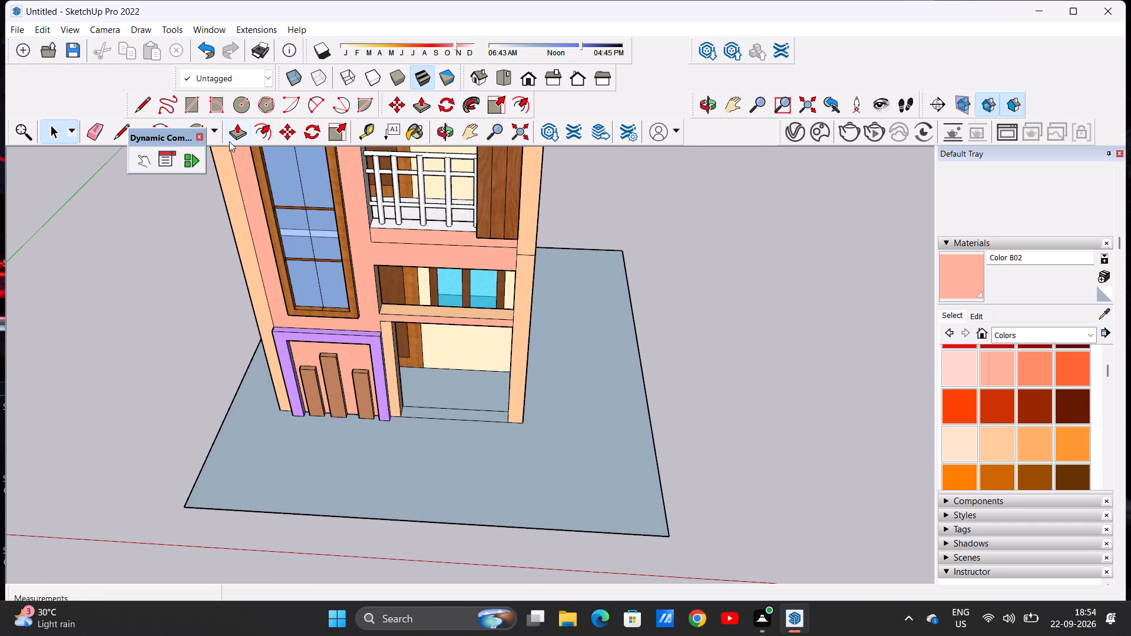
pyautogui.click(229, 141)
pyautogui.scroll(8, 457, 402)
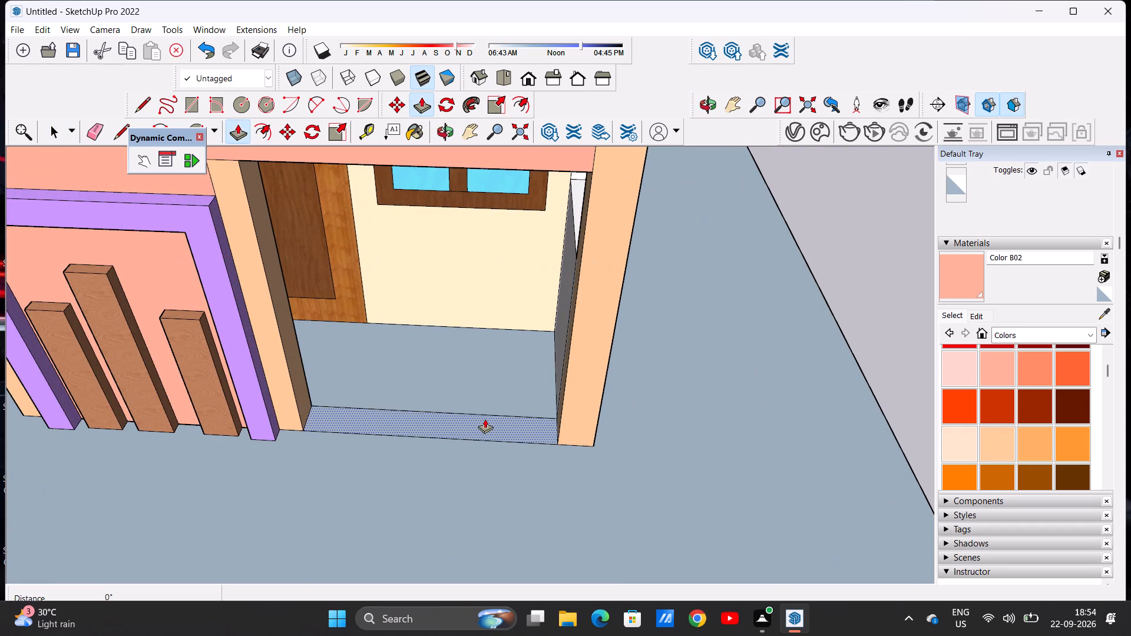
pyautogui.click(485, 421)
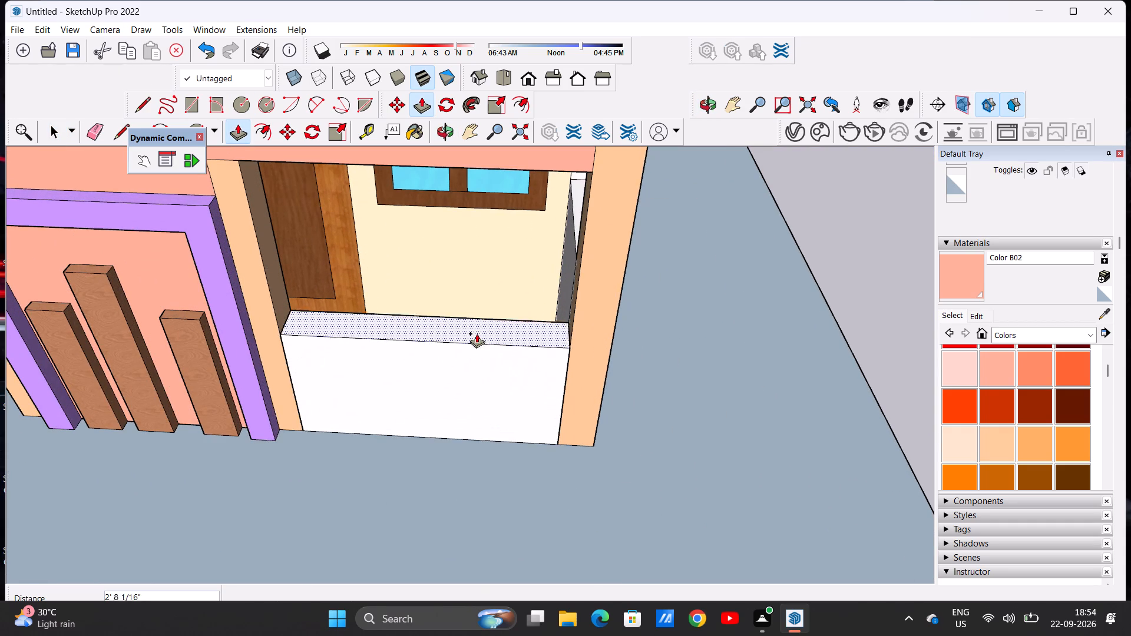
pyautogui.scroll(-6, 471, 337)
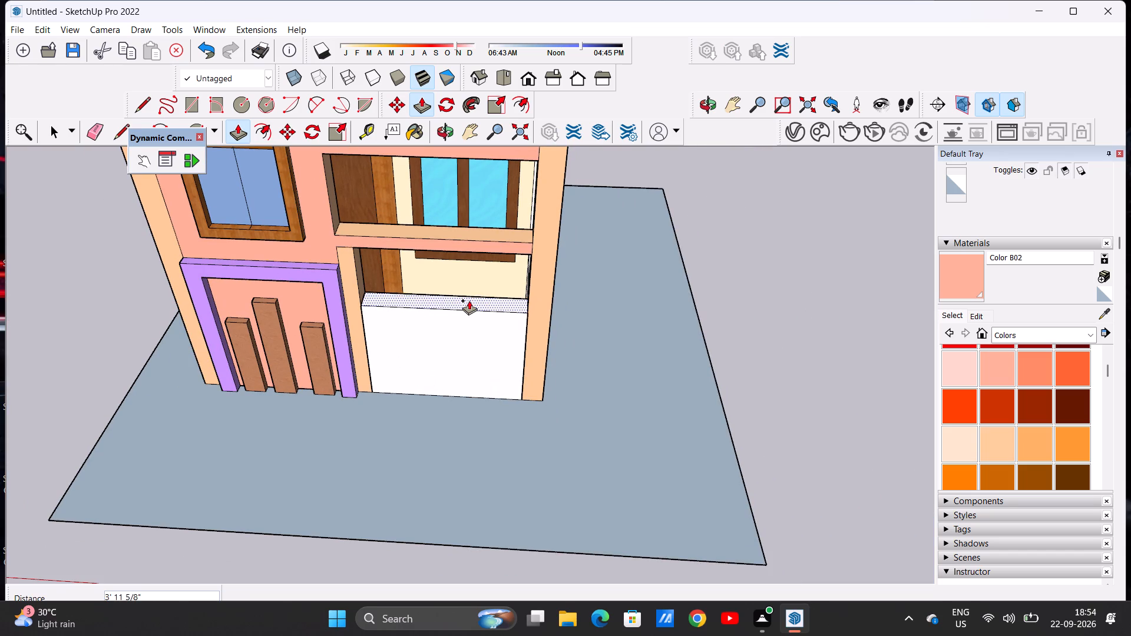
pyautogui.click(471, 304)
pyautogui.press('space')
# Examine the new low wall across the ground-floor front opening from the front at different distances.
pyautogui.moveTo(479, 396); pyautogui.dragTo(492, 309, button='middle')
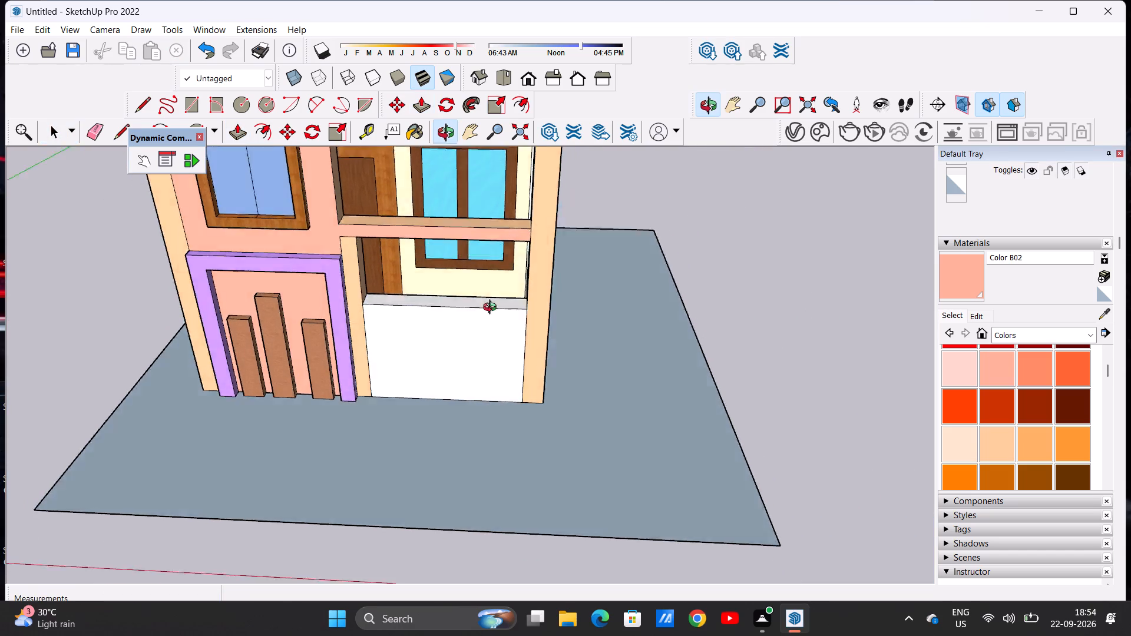
pyautogui.moveTo(492, 309); pyautogui.dragTo(504, 254, button='middle')
pyautogui.scroll(-5, 464, 256)
pyautogui.scroll(4, 549, 290)
pyautogui.scroll(2, 448, 302)
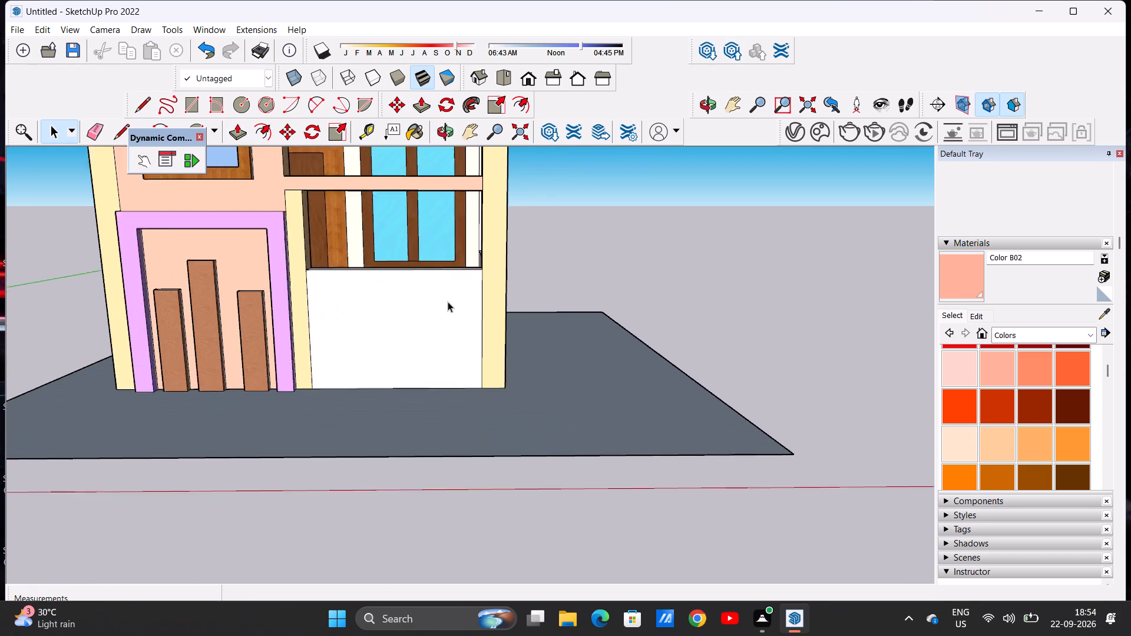
pyautogui.scroll(-7, 448, 302)
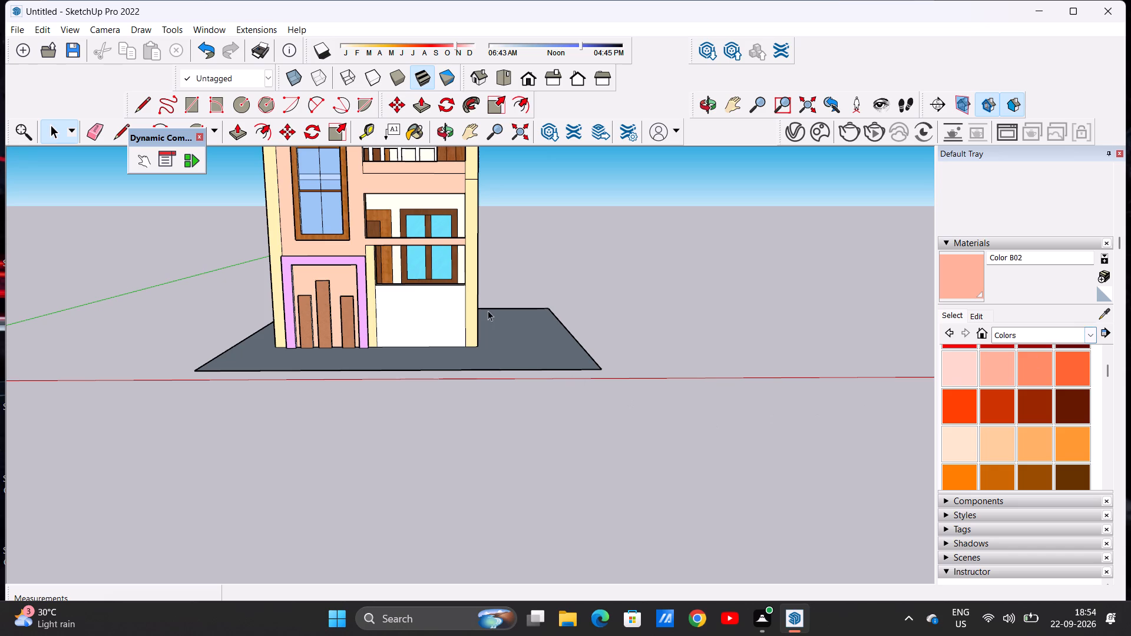
pyautogui.scroll(4, 404, 299)
pyautogui.scroll(-7, 404, 298)
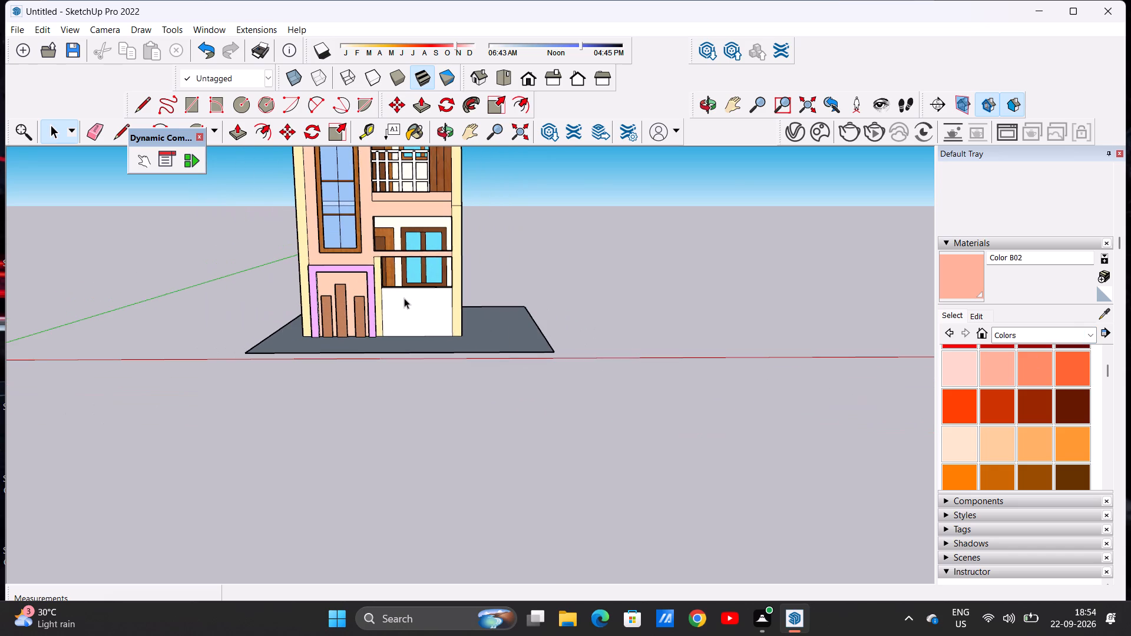
pyautogui.scroll(5, 404, 298)
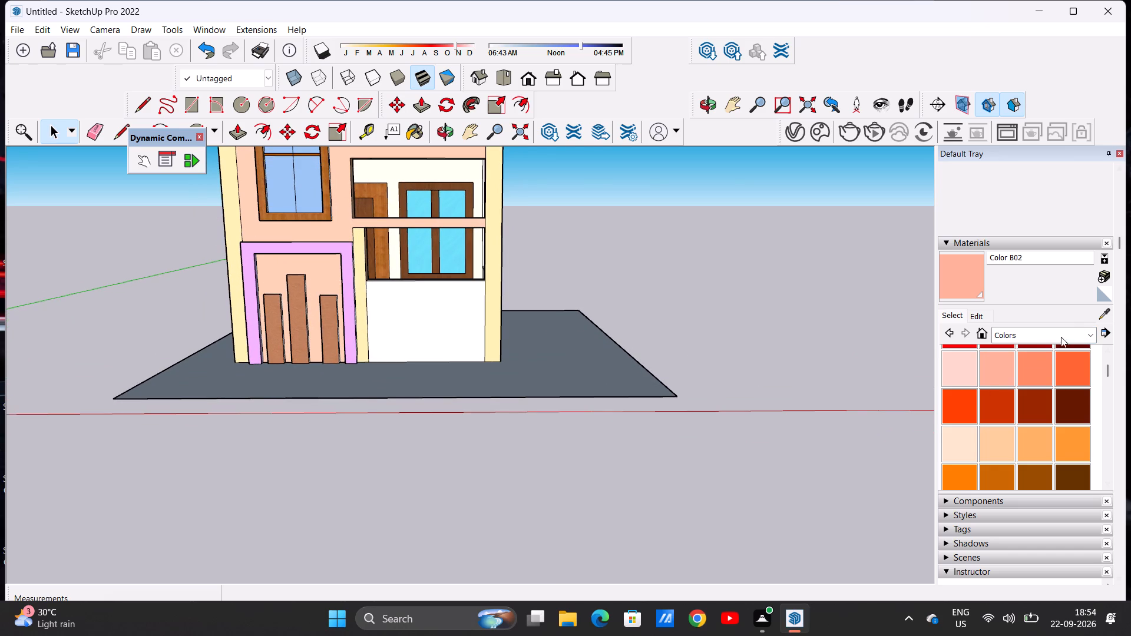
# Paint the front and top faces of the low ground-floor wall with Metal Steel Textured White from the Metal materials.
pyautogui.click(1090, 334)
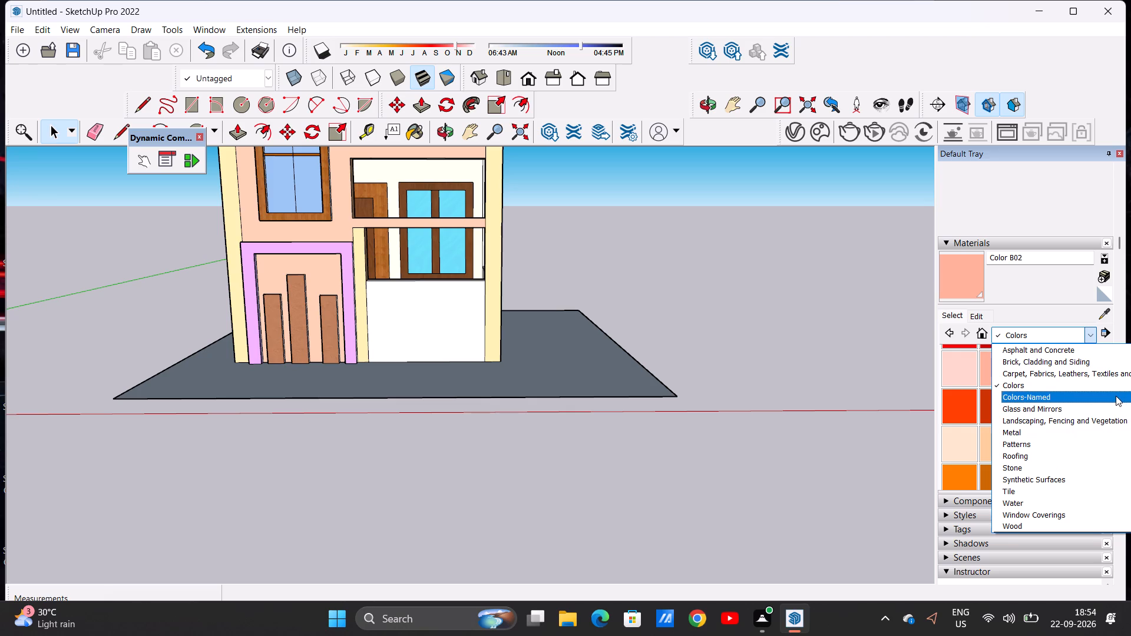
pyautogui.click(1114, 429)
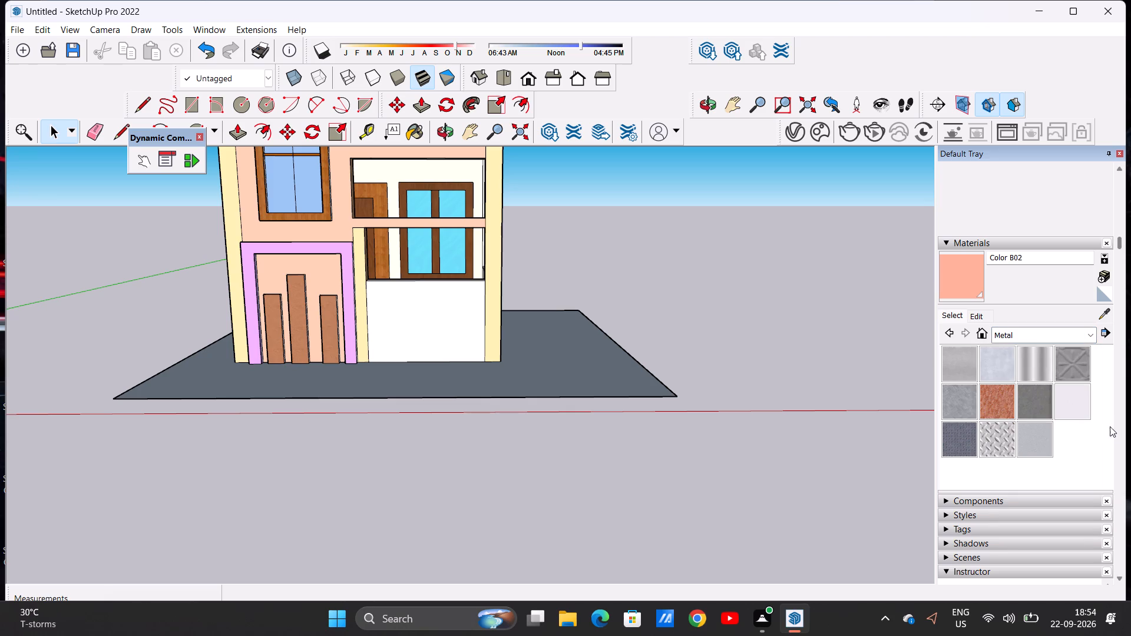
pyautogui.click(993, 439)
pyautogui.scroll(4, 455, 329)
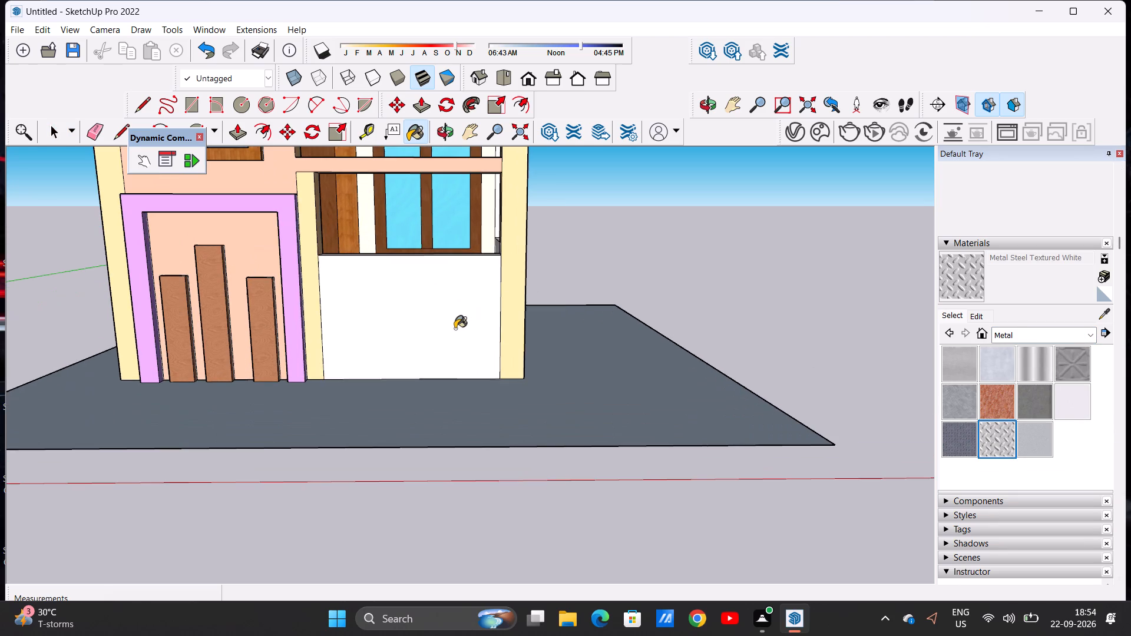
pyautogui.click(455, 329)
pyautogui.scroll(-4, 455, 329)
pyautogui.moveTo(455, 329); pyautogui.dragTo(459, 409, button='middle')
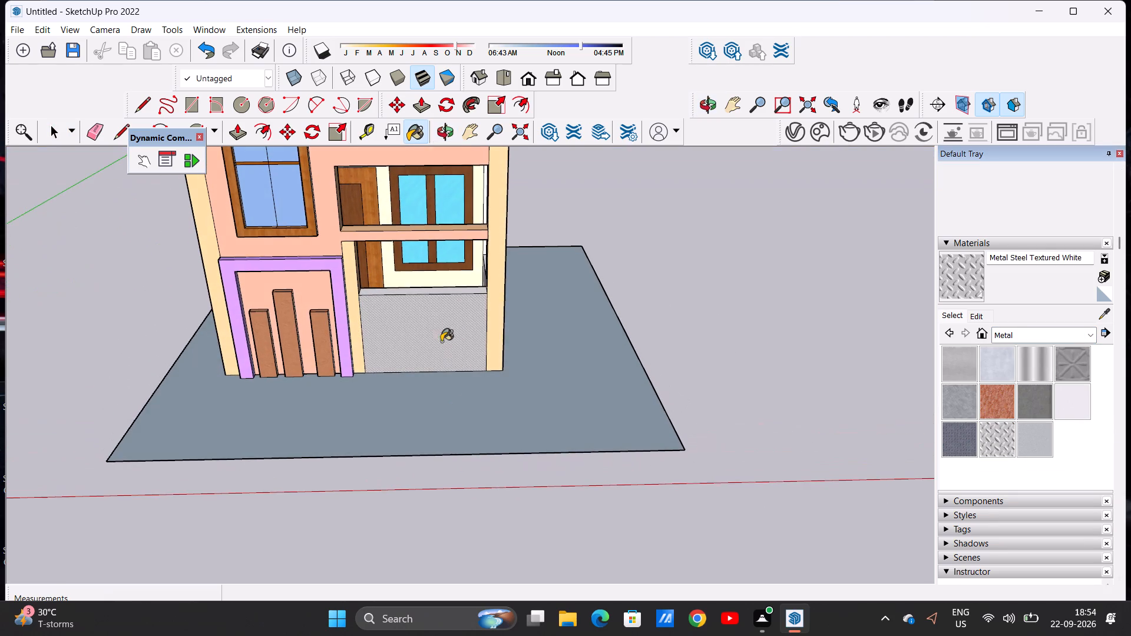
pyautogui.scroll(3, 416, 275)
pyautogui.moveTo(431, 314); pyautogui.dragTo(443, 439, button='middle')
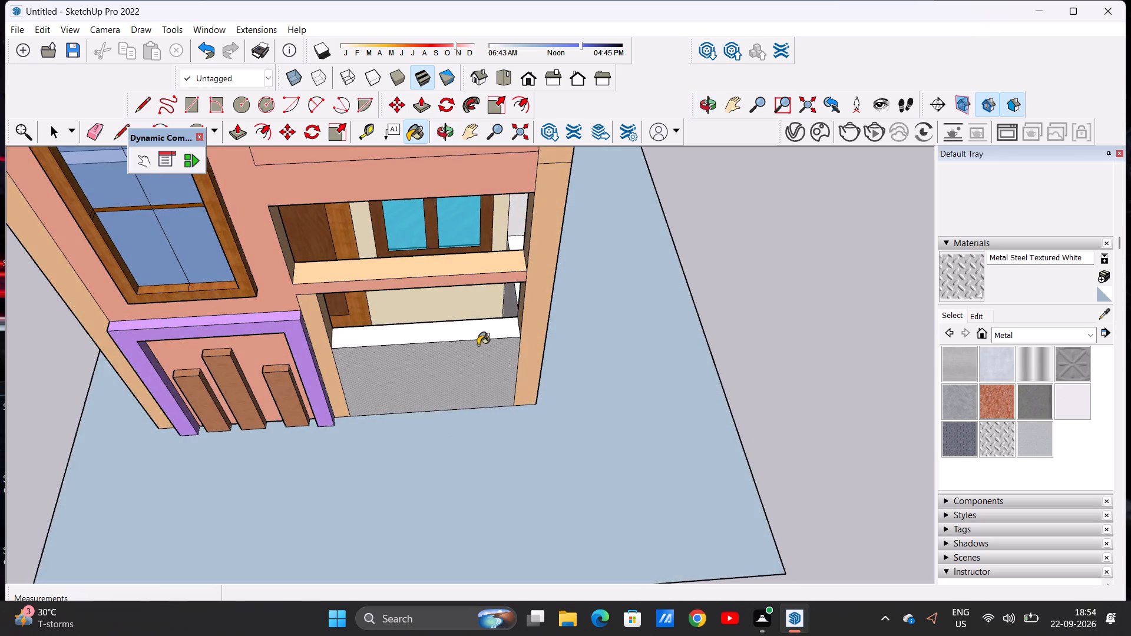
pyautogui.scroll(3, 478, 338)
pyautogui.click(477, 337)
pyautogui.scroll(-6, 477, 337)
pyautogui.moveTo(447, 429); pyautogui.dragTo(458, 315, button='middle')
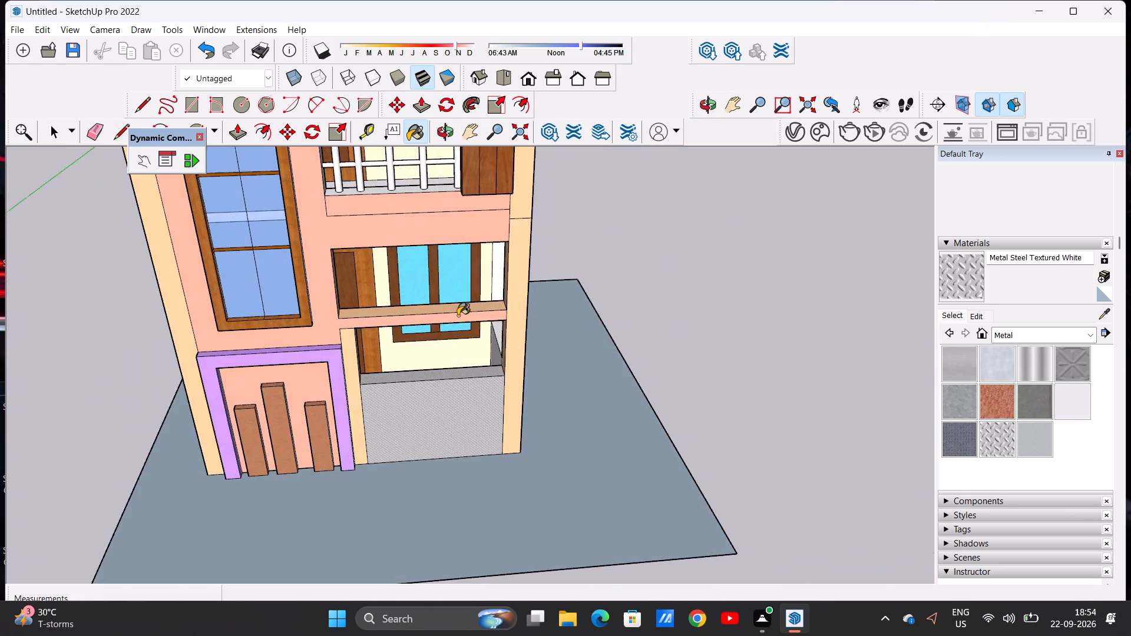
# Examine the metal texture on the low ground-floor wall from several distances and heights.
pyautogui.scroll(-6, 458, 316)
pyautogui.moveTo(472, 414); pyautogui.dragTo(454, 346, button='middle')
pyautogui.scroll(9, 446, 409)
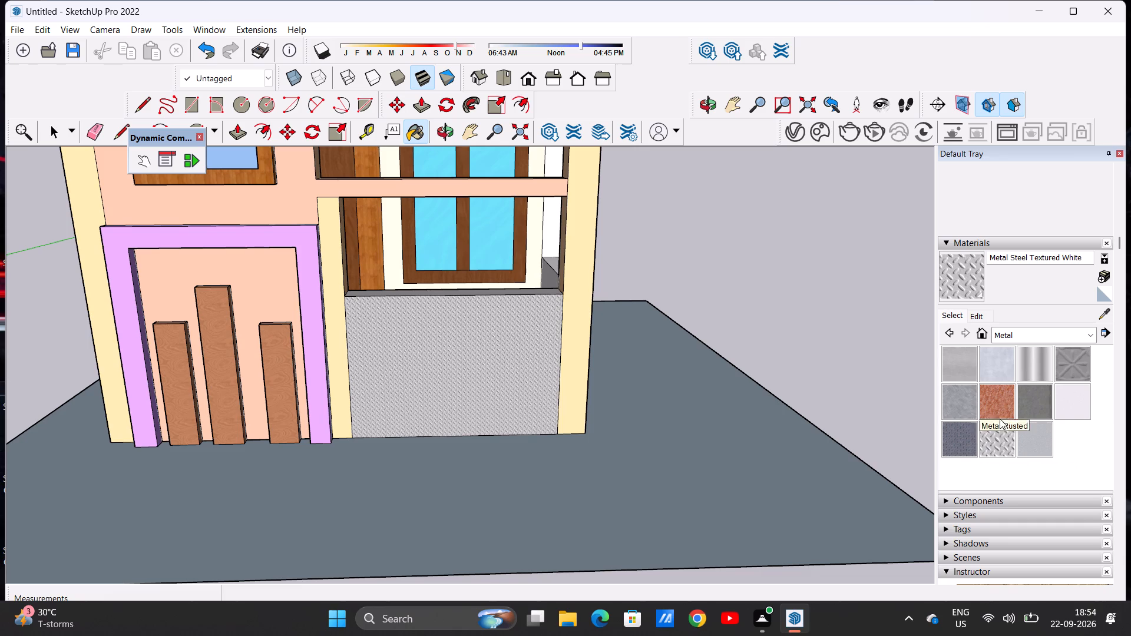
pyautogui.scroll(14, 471, 380)
pyautogui.scroll(-8, 468, 350)
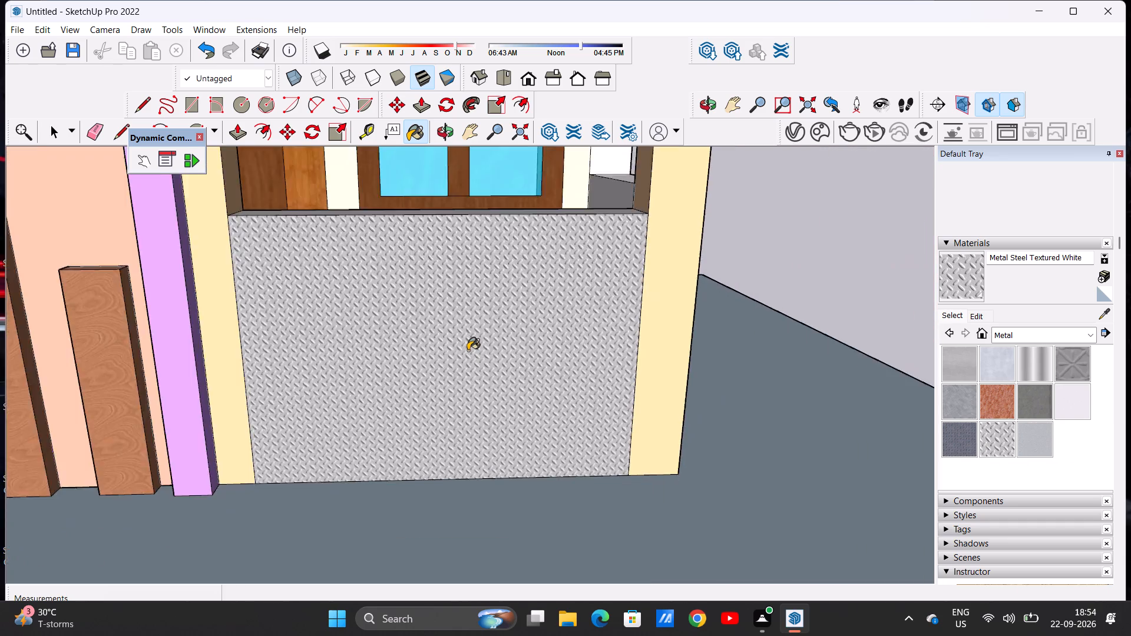
pyautogui.scroll(-13, 468, 350)
pyautogui.scroll(5, 463, 333)
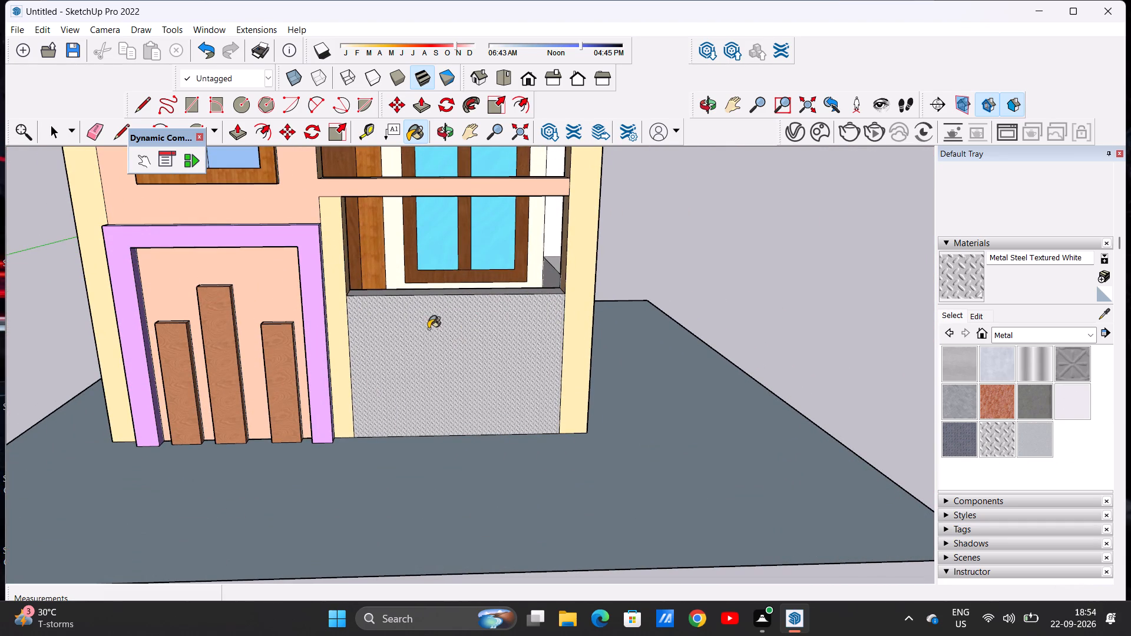
pyautogui.press('space')
pyautogui.scroll(-1, 427, 347)
pyautogui.moveTo(427, 347); pyautogui.dragTo(429, 338, button='middle')
pyautogui.scroll(-5, 429, 335)
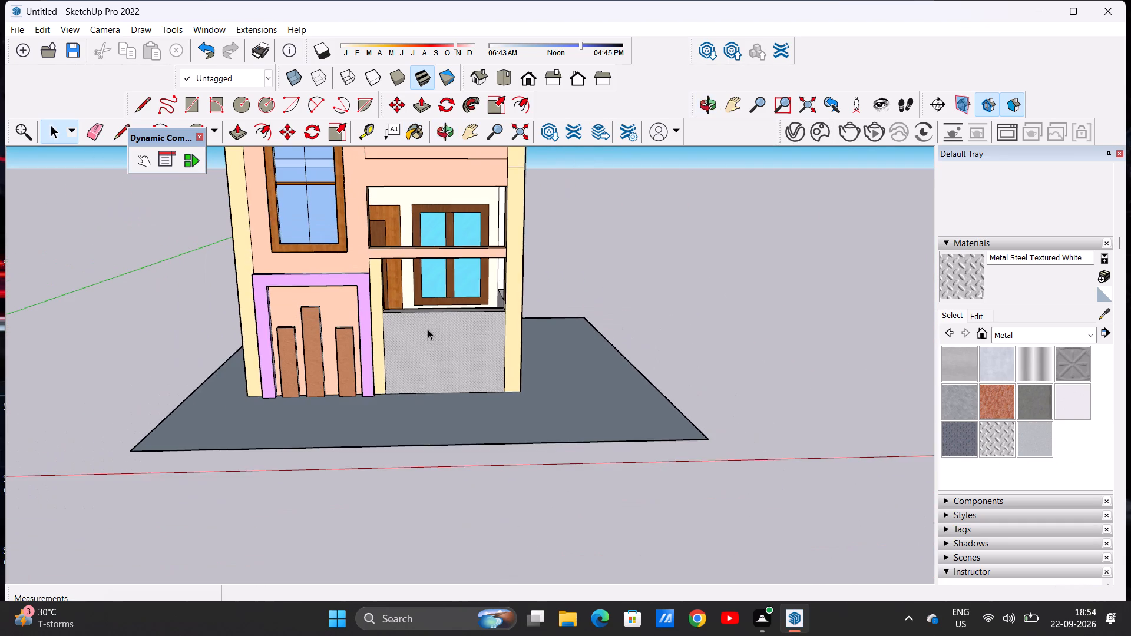
pyautogui.scroll(4, 428, 327)
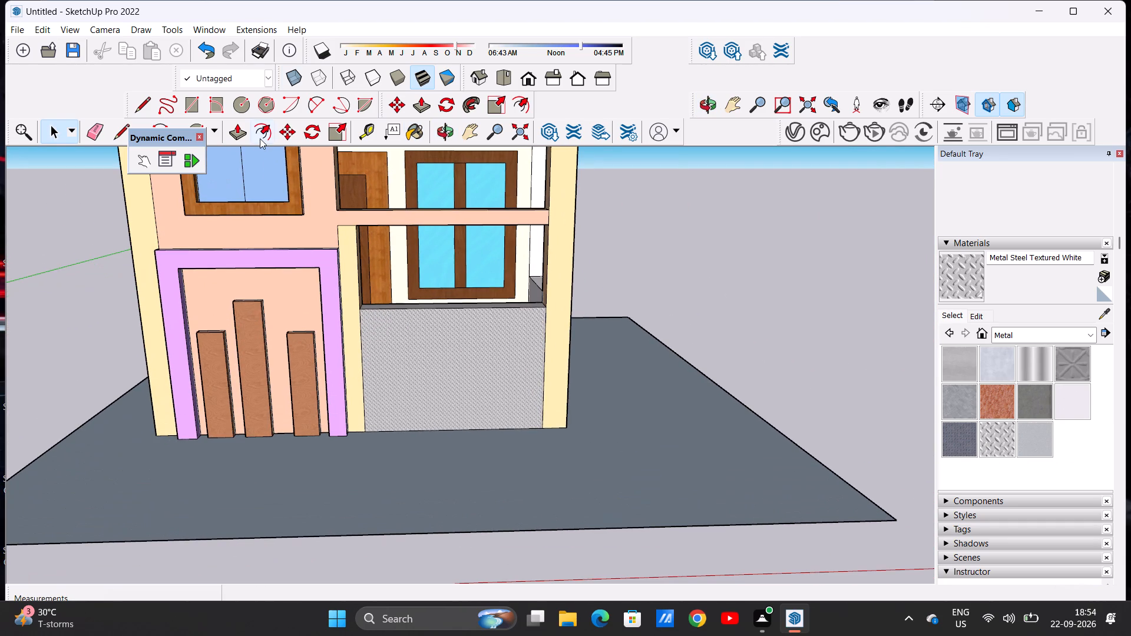
pyautogui.scroll(-5, 238, 131)
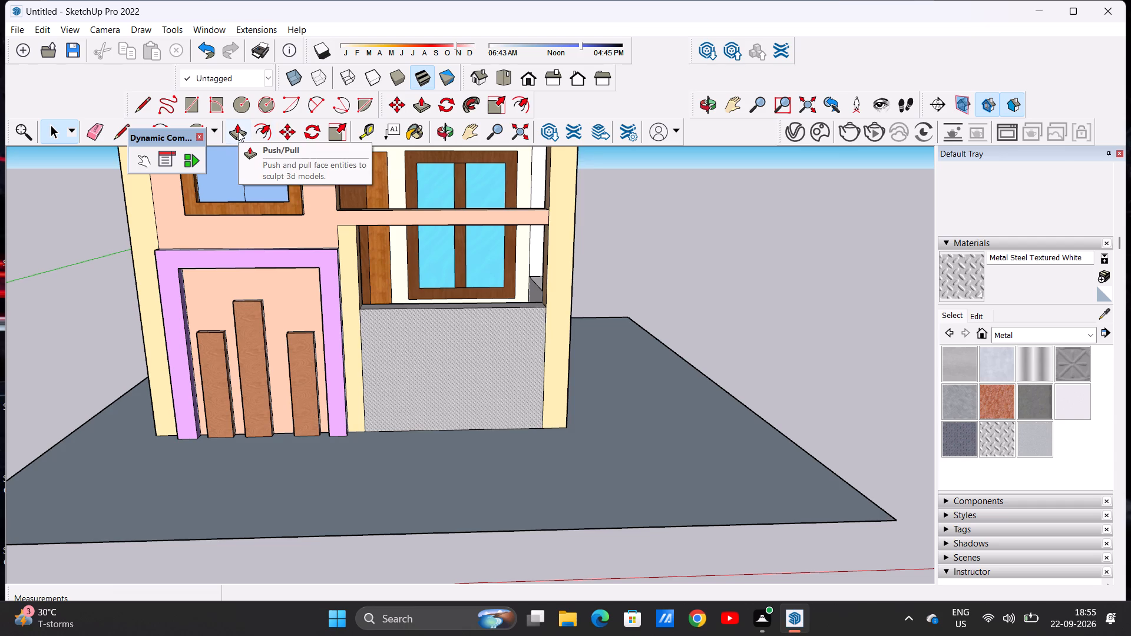
pyautogui.scroll(-8, 238, 131)
pyautogui.scroll(-5, 414, 269)
pyautogui.moveTo(450, 319); pyautogui.dragTo(441, 409, button='middle')
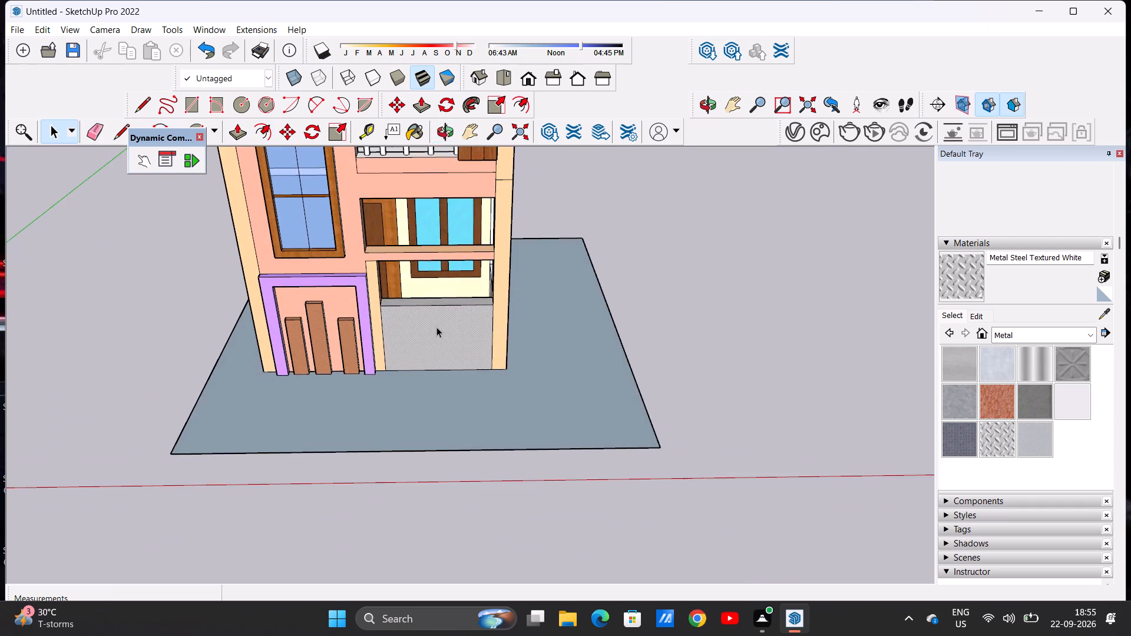
pyautogui.scroll(5, 436, 324)
# Undo the metal paint on both wall faces and the Push/Pull that raised the low wall.
pyautogui.hotkey('ctrl', 'z')
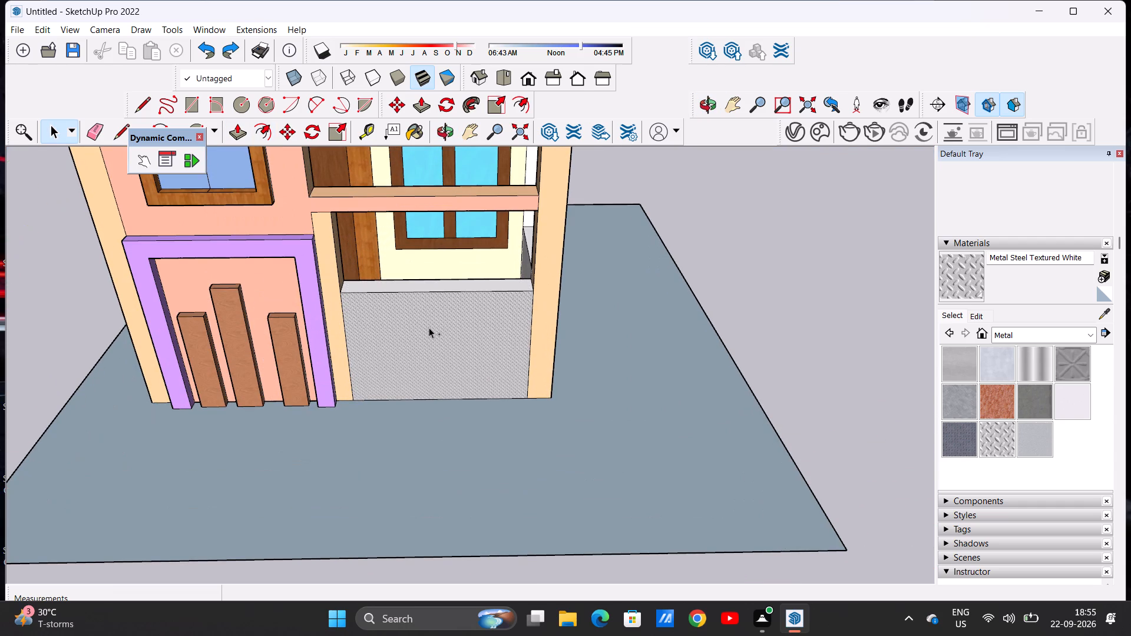
pyautogui.hotkey('ctrl', 'z')
pyautogui.hotkey('ctrl', 'z')
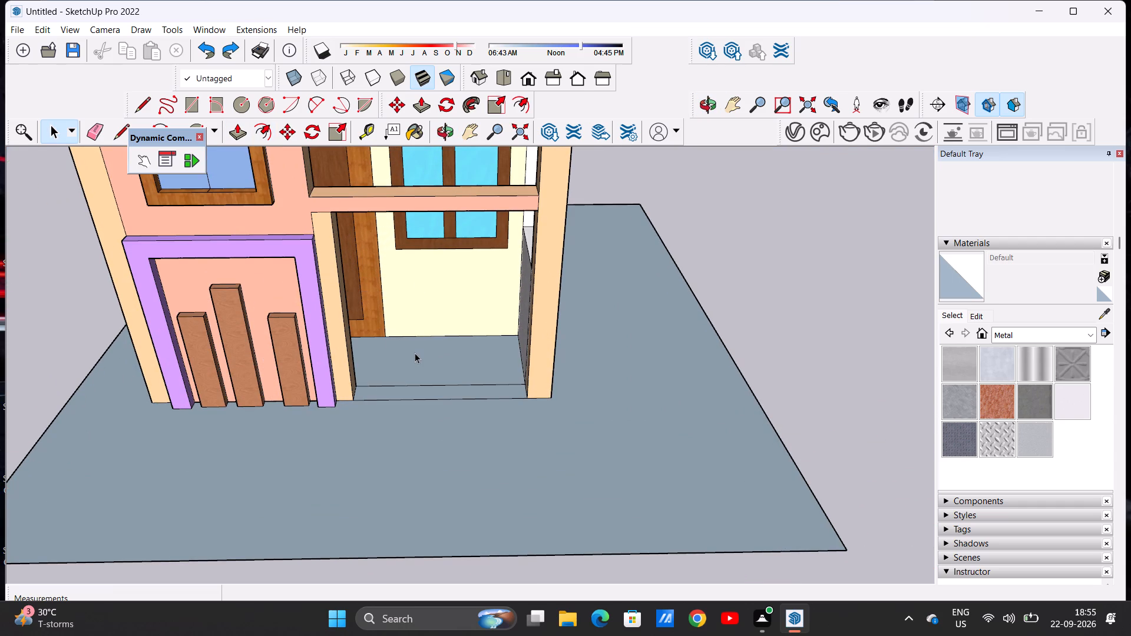
# Draw a 9" line across the inner side face of the pillar beside the purple frame, partway up the porch opening.
pyautogui.scroll(3, 415, 353)
pyautogui.moveTo(415, 353); pyautogui.dragTo(530, 340, button='middle')
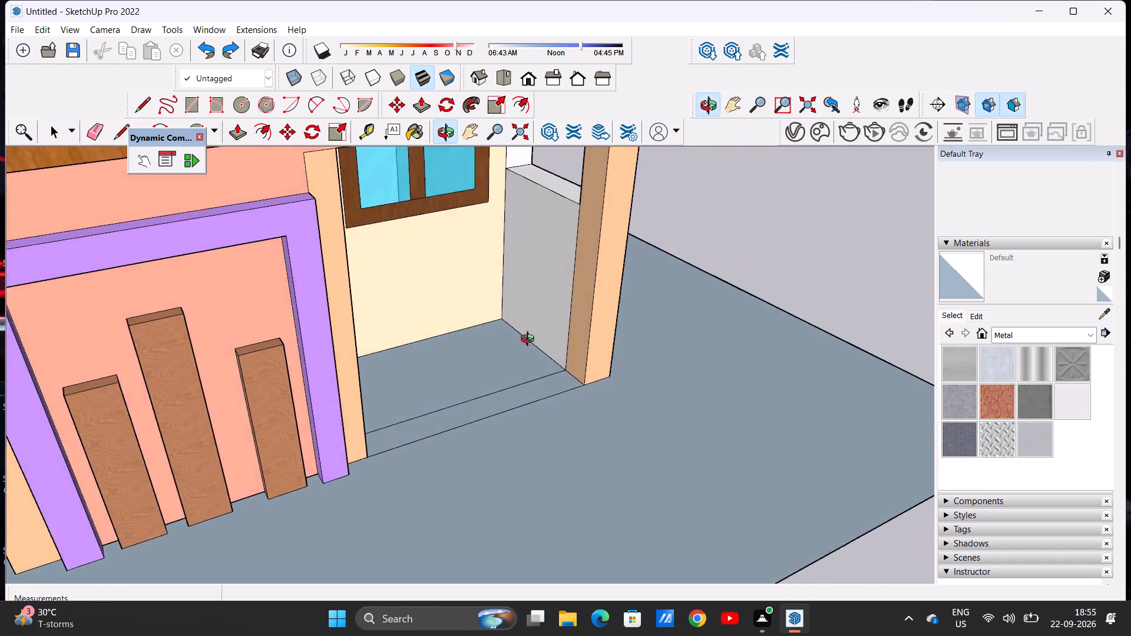
pyautogui.moveTo(530, 340); pyautogui.dragTo(390, 361, button='middle')
pyautogui.scroll(-4, 399, 350)
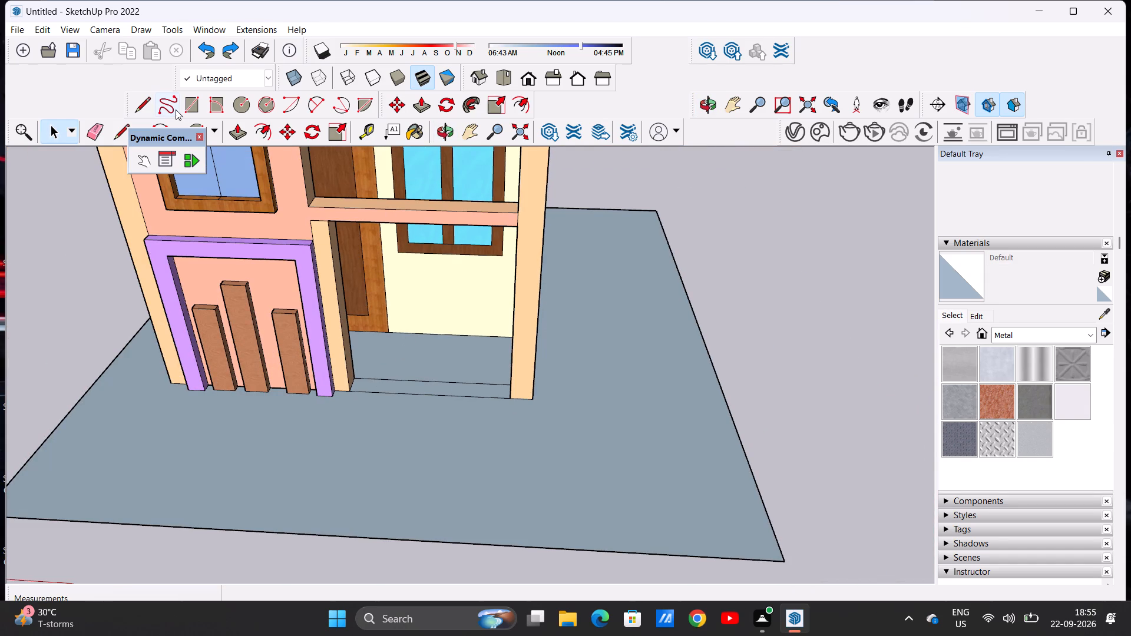
pyautogui.click(142, 101)
pyautogui.scroll(4, 464, 377)
pyautogui.moveTo(460, 367); pyautogui.dragTo(380, 409, button='middle')
pyautogui.scroll(-2, 371, 385)
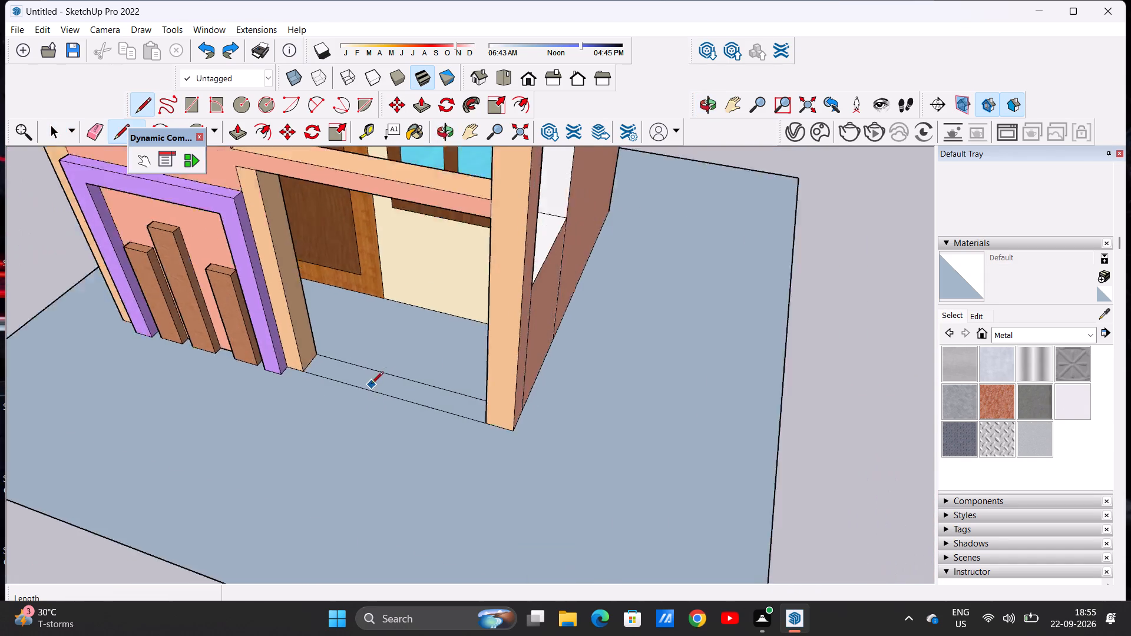
pyautogui.scroll(-6, 371, 385)
pyautogui.scroll(5, 356, 322)
pyautogui.scroll(-1, 339, 304)
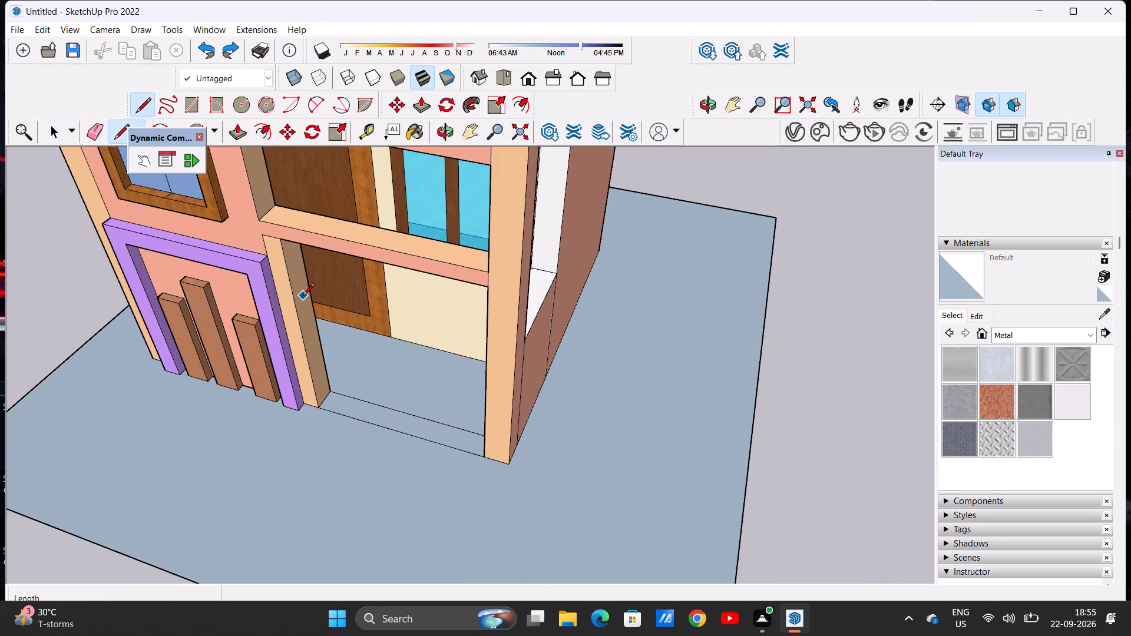
pyautogui.click(298, 308)
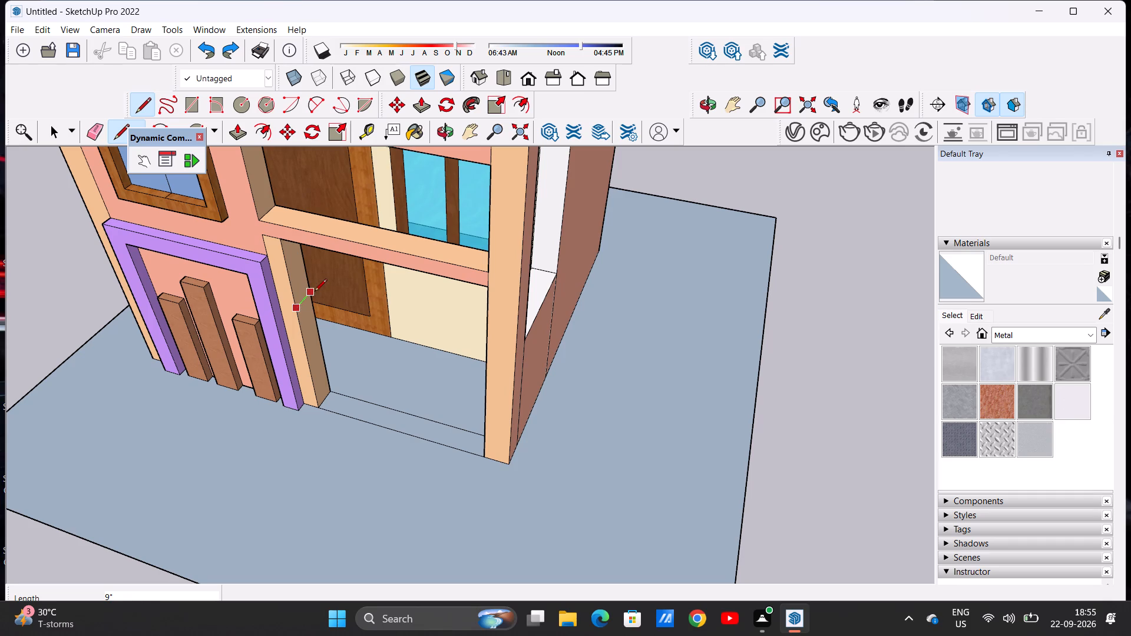
pyautogui.click(315, 291)
pyautogui.press('space')
# Draw a matching 9" line at the same height across the inner side face of the porch's outer corner pillar.
pyautogui.moveTo(166, 412); pyautogui.dragTo(348, 330, button='middle')
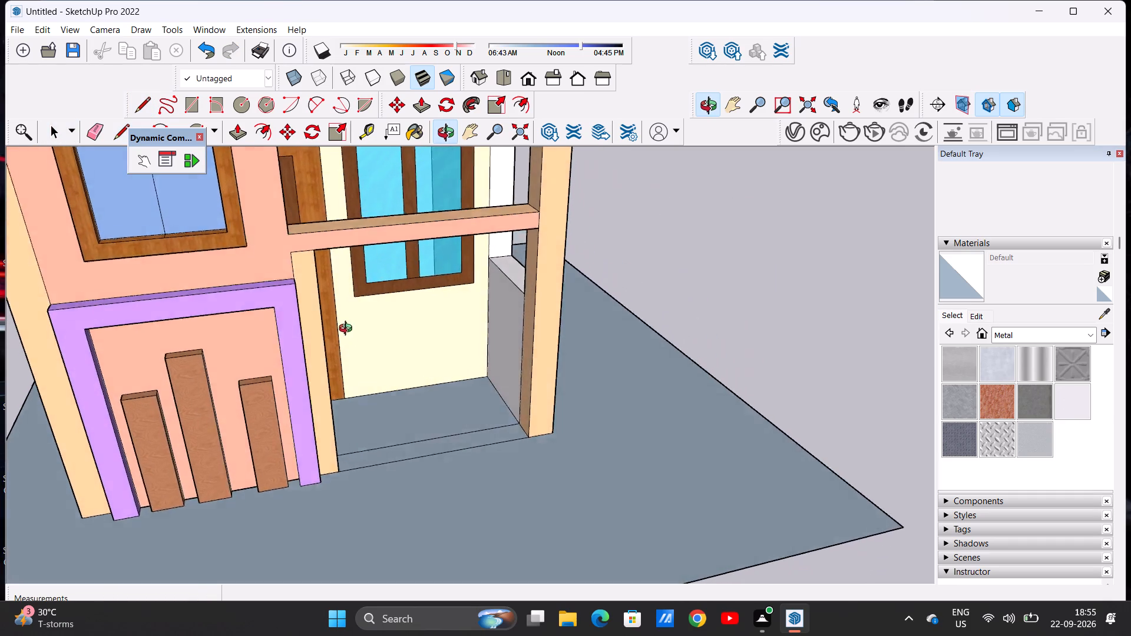
pyautogui.moveTo(348, 330); pyautogui.dragTo(290, 289, button='middle')
pyautogui.scroll(-2, 290, 289)
pyautogui.scroll(4, 339, 297)
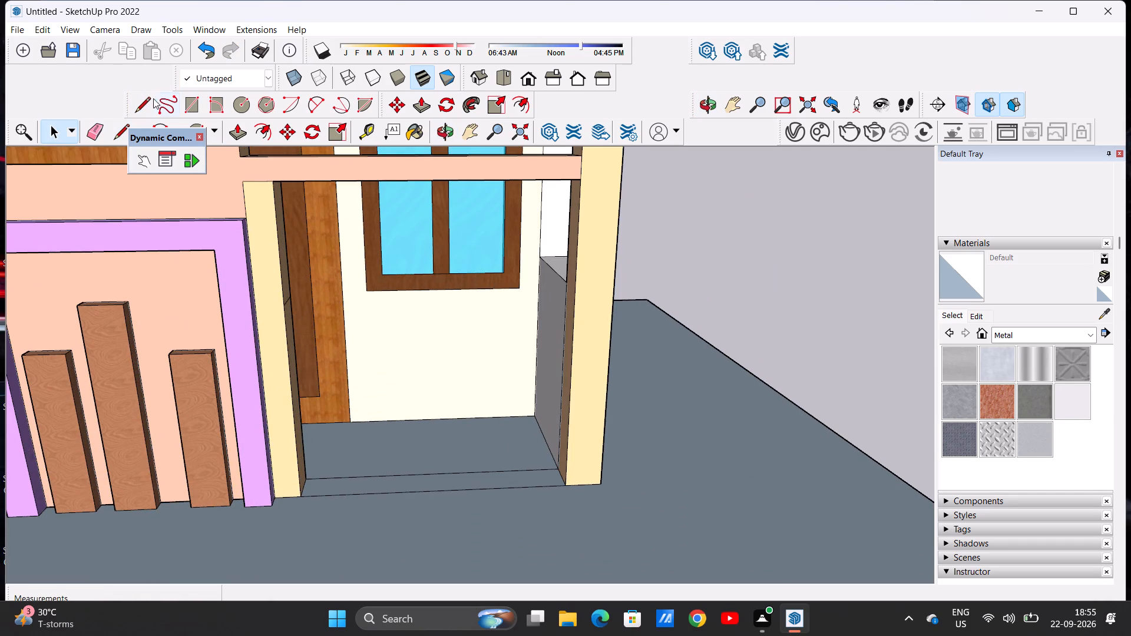
pyautogui.click(148, 102)
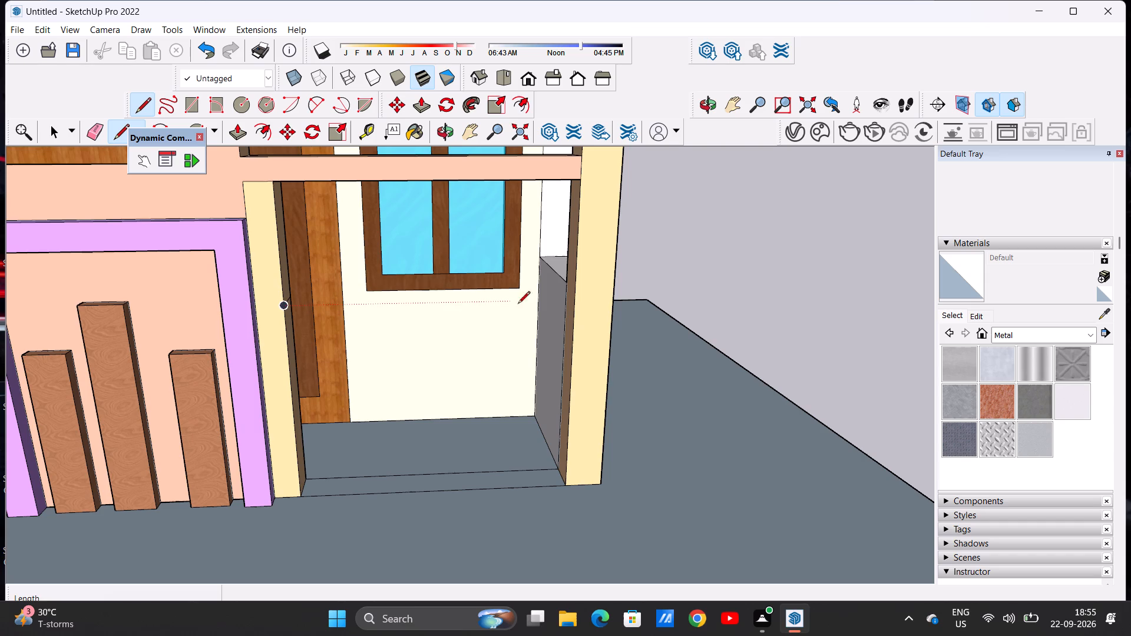
pyautogui.click(574, 302)
pyautogui.moveTo(548, 317); pyautogui.dragTo(690, 332, button='middle')
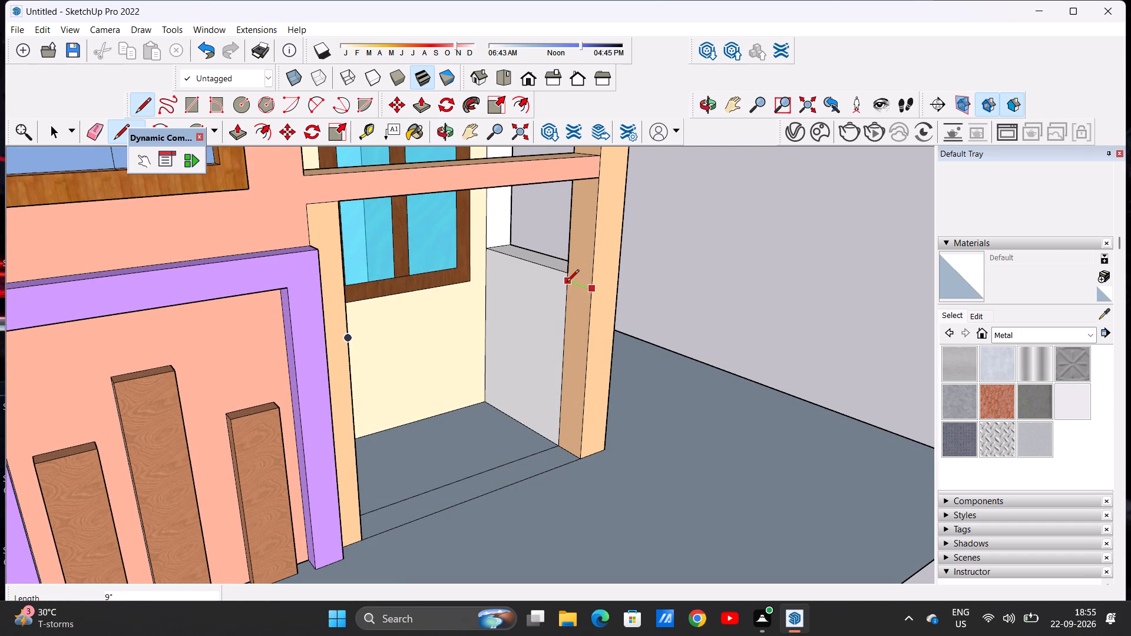
pyautogui.click(567, 283)
pyautogui.press('space')
# Push/Pull the lower inner face of the pillar beside the purple frame about 2' 4" into the porch opening.
pyautogui.scroll(-4, 583, 324)
pyautogui.moveTo(601, 330); pyautogui.dragTo(587, 330, button='middle')
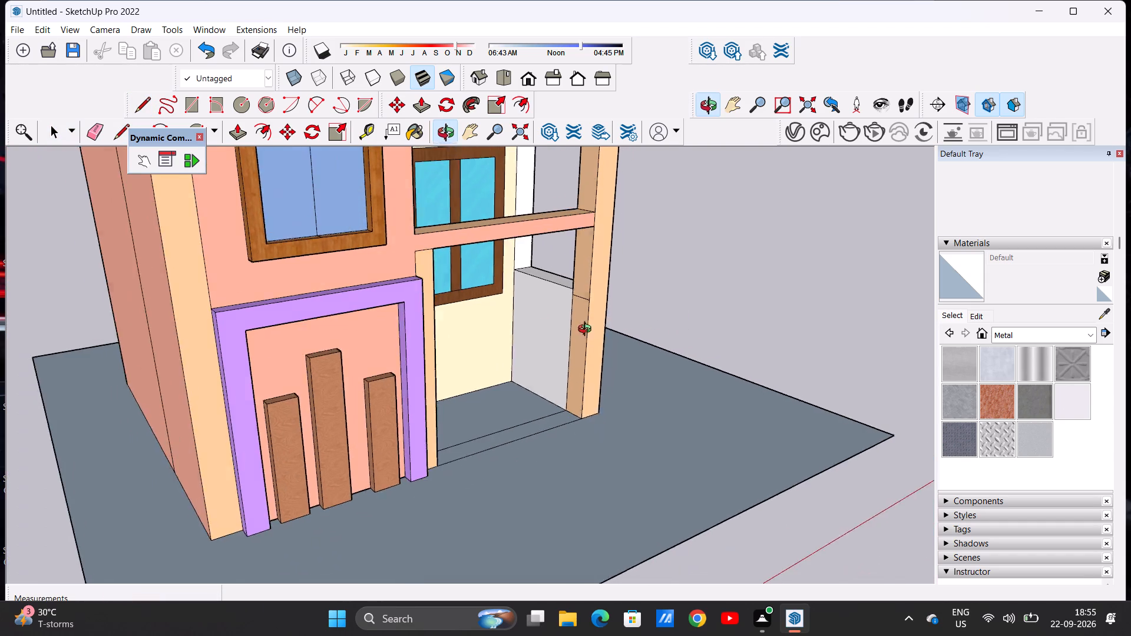
pyautogui.moveTo(587, 330); pyautogui.dragTo(471, 340, button='middle')
pyautogui.moveTo(485, 337); pyautogui.dragTo(388, 367, button='middle')
pyautogui.scroll(-3, 389, 366)
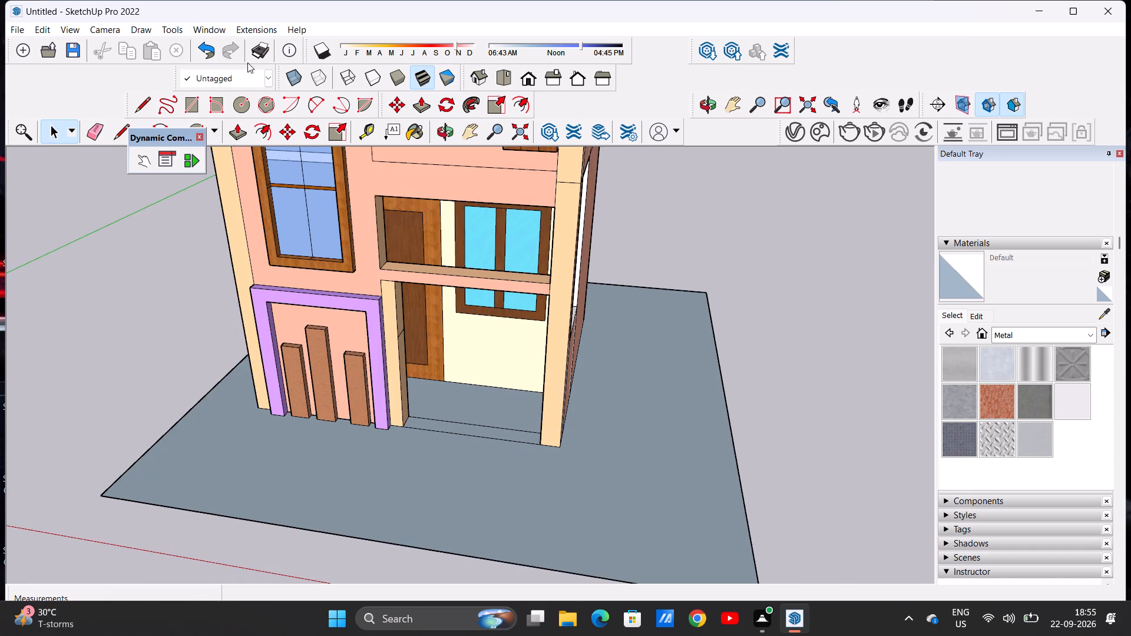
pyautogui.click(239, 127)
pyautogui.scroll(1, 434, 391)
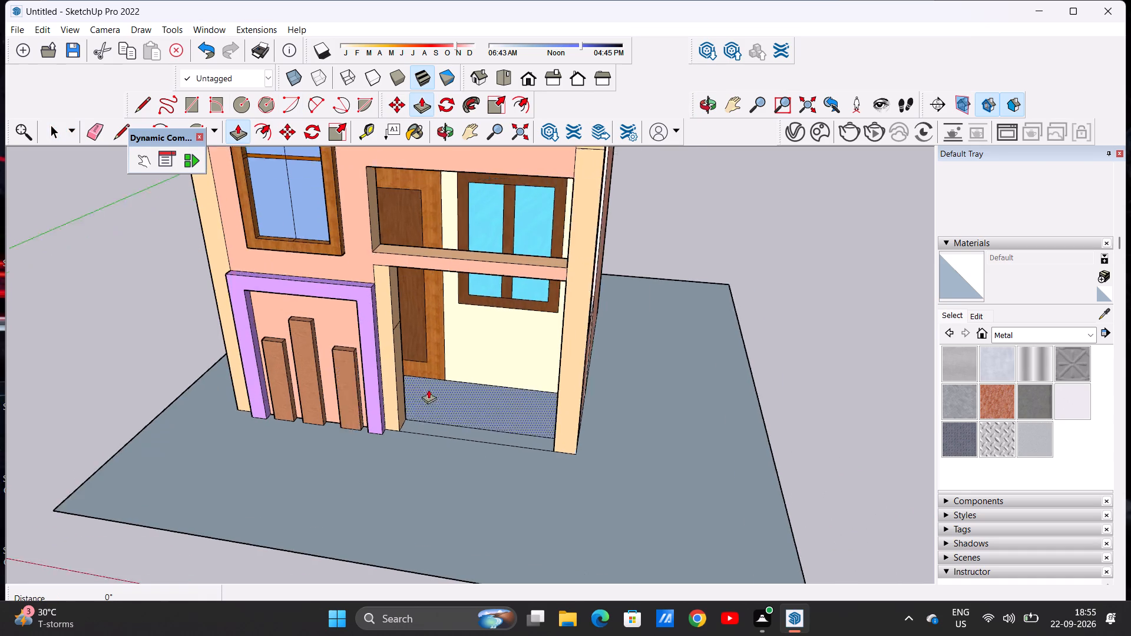
pyautogui.scroll(7, 428, 389)
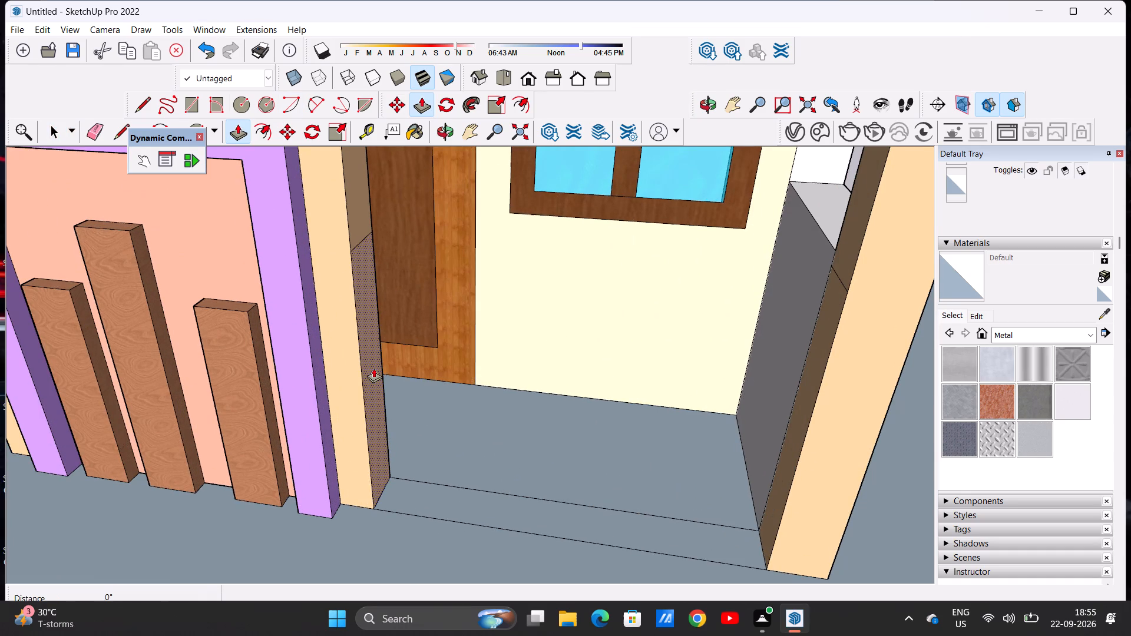
pyautogui.click(373, 369)
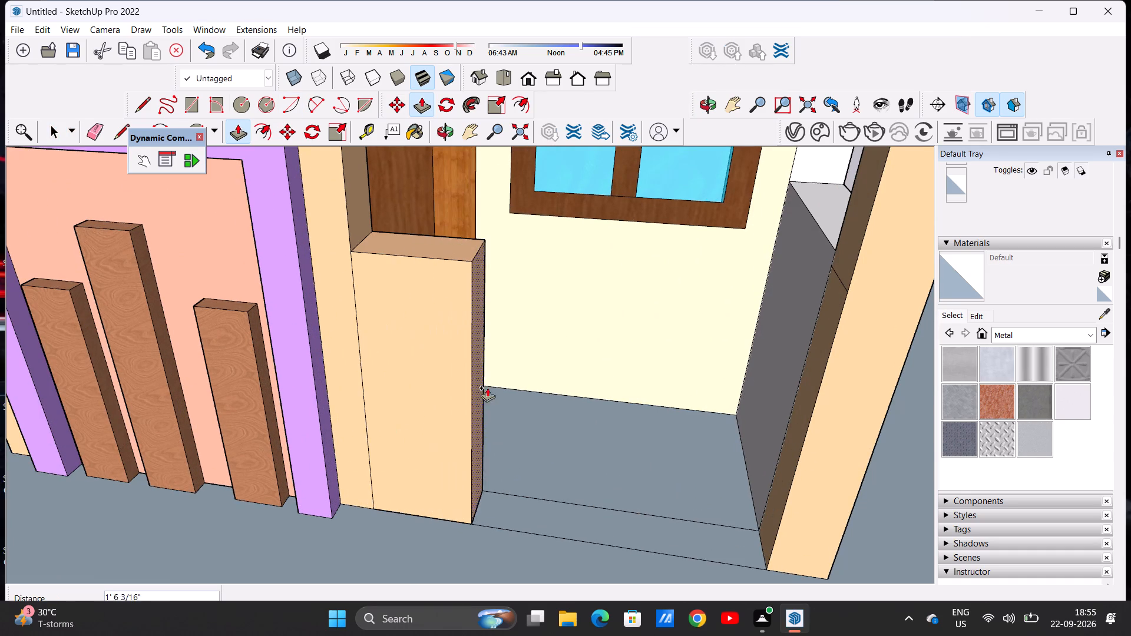
pyautogui.scroll(-7, 487, 385)
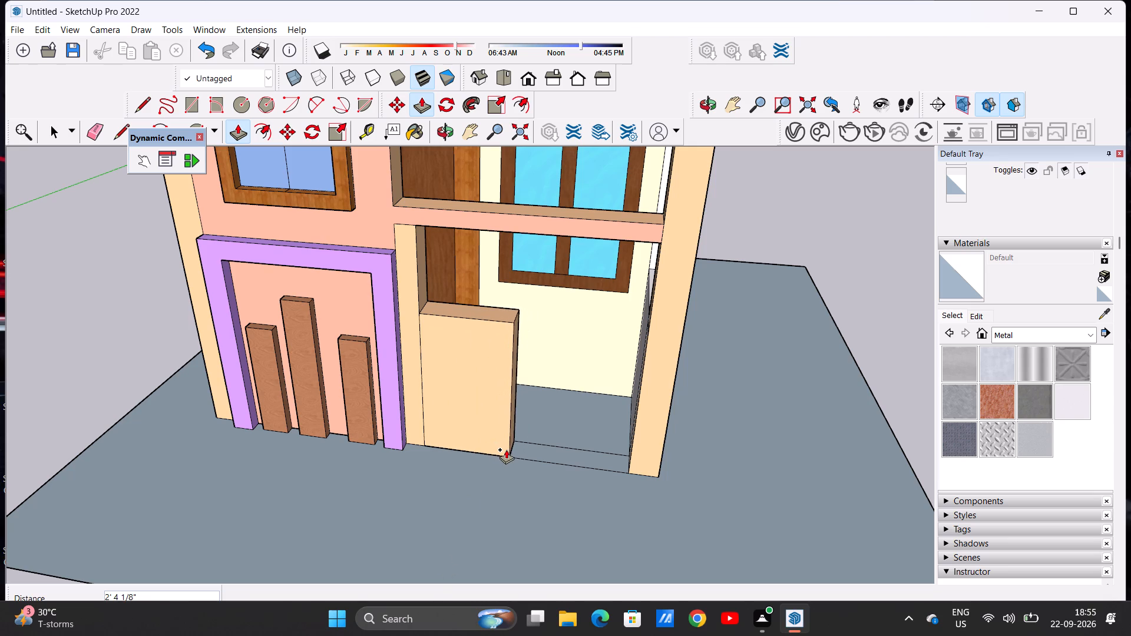
pyautogui.click(510, 451)
# Push/Pull the outer corner pillar's lower inner face about 2' 3" toward the opposite wall piece, leaving an entrance gap.
pyautogui.moveTo(382, 460); pyautogui.dragTo(627, 463, button='middle')
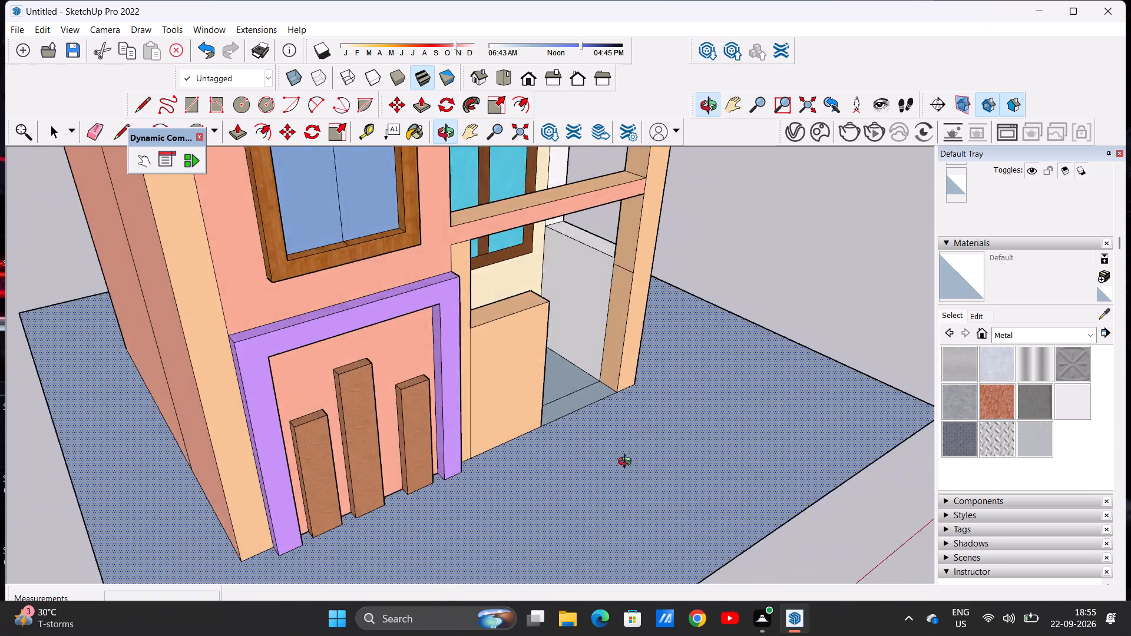
pyautogui.moveTo(627, 463); pyautogui.dragTo(652, 436, button='middle')
pyautogui.scroll(3, 634, 296)
pyautogui.click(592, 323)
pyautogui.moveTo(540, 365); pyautogui.dragTo(488, 374, button='middle')
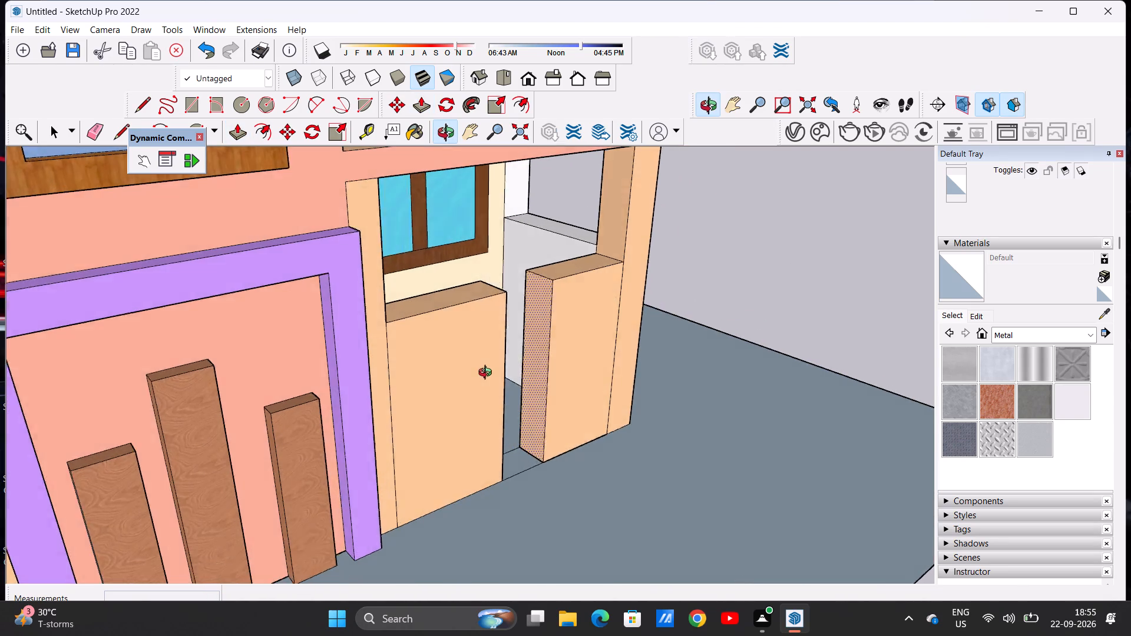
pyautogui.moveTo(488, 374); pyautogui.dragTo(373, 373, button='middle')
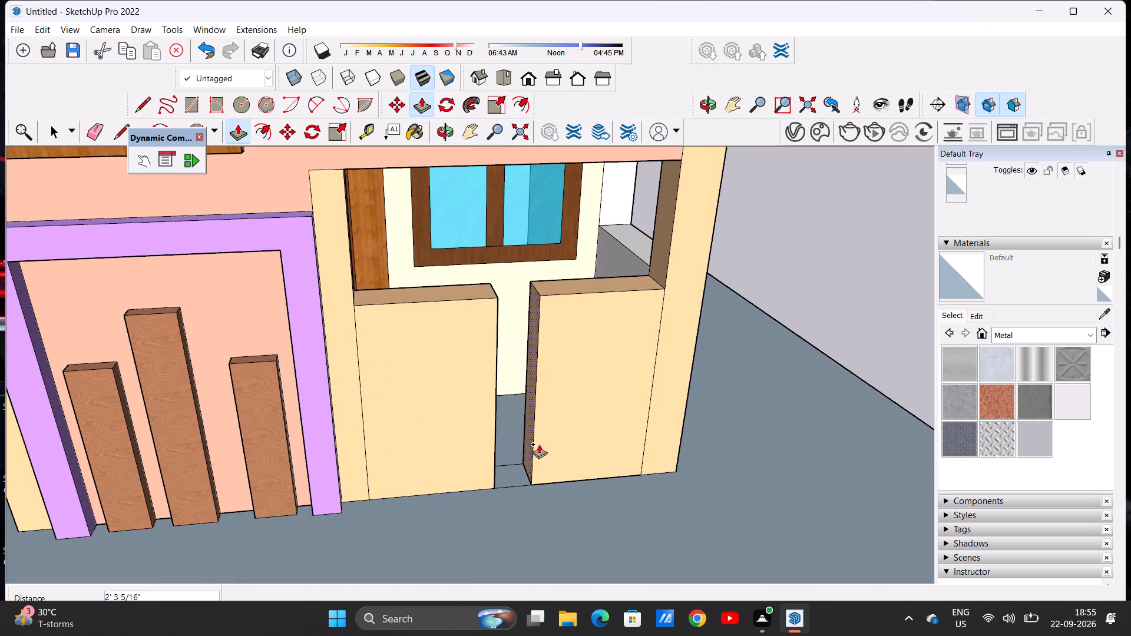
pyautogui.click(541, 443)
pyautogui.press('space')
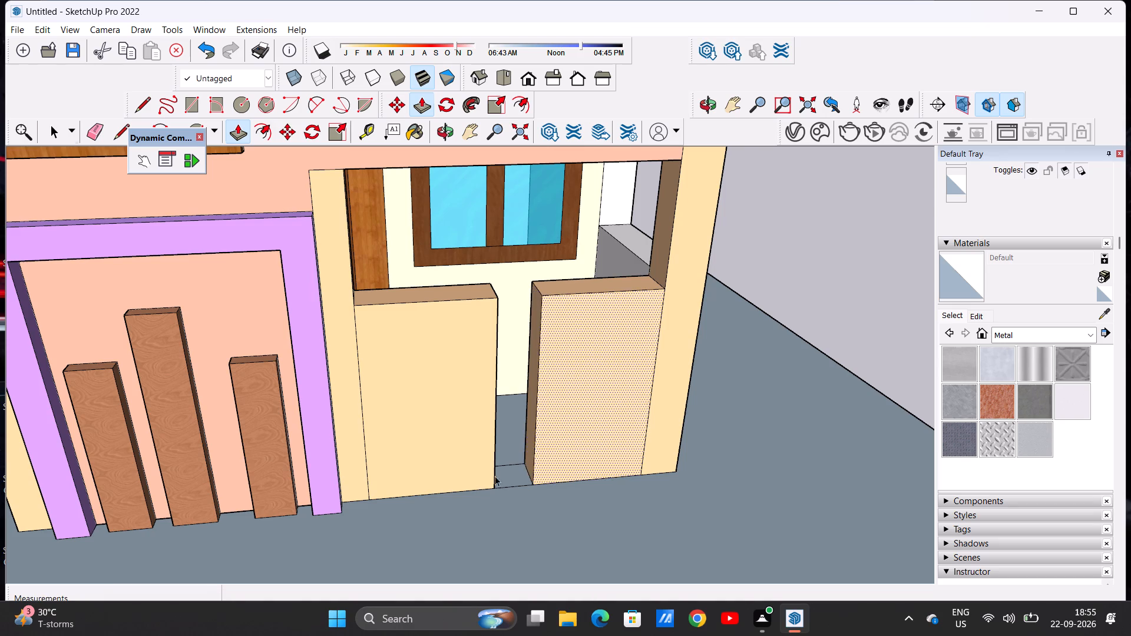
# Examine the two low porch walls and the entrance gap between them from several angles.
pyautogui.scroll(-5, 475, 479)
pyautogui.moveTo(514, 481); pyautogui.dragTo(432, 365, button='middle')
pyautogui.scroll(-5, 432, 365)
pyautogui.moveTo(446, 372); pyautogui.dragTo(472, 456, button='middle')
pyautogui.scroll(7, 483, 387)
pyautogui.moveTo(446, 391); pyautogui.dragTo(302, 420, button='middle')
pyautogui.scroll(10, 383, 376)
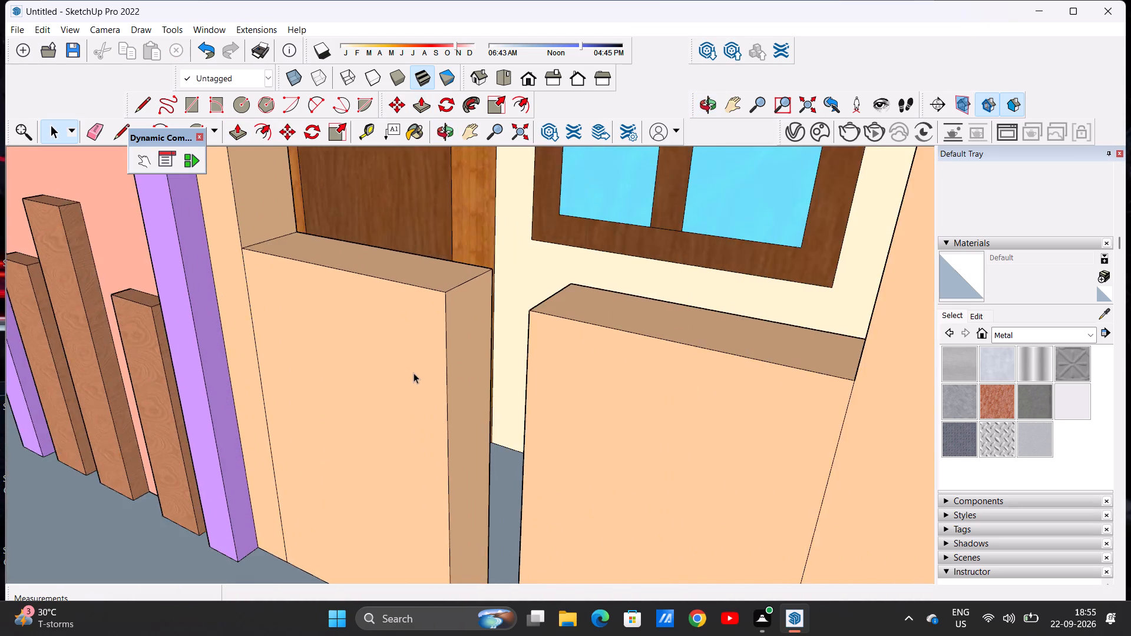
pyautogui.scroll(-12, 414, 373)
pyautogui.moveTo(439, 399); pyautogui.dragTo(484, 444, button='middle')
pyautogui.scroll(4, 458, 465)
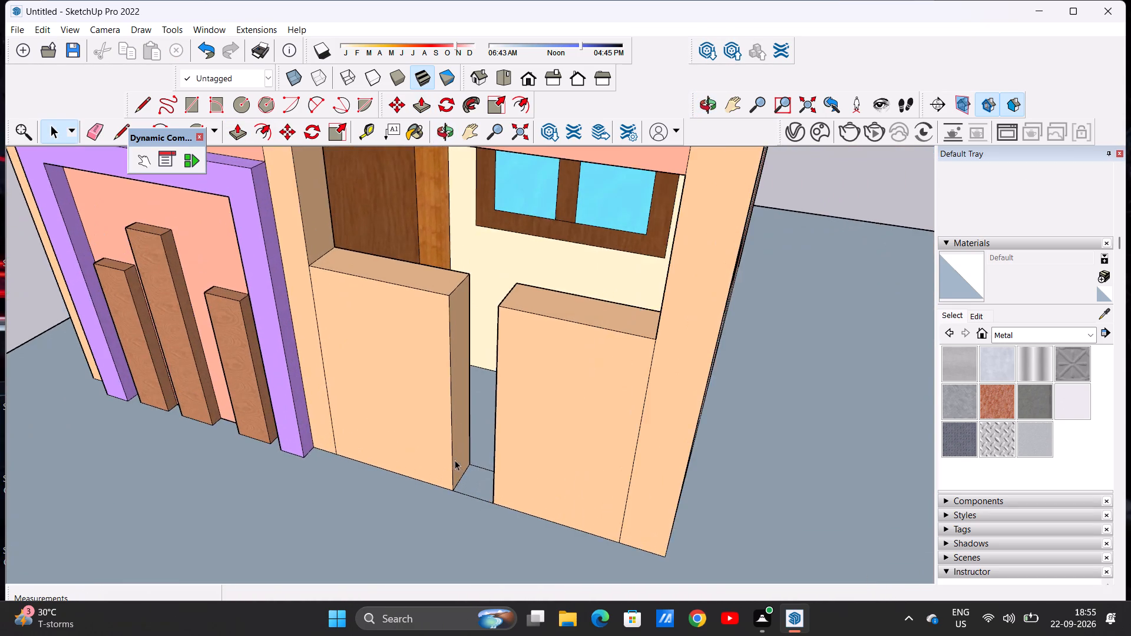
pyautogui.scroll(-5, 455, 458)
pyautogui.scroll(4, 463, 433)
pyautogui.moveTo(454, 444); pyautogui.dragTo(530, 414, button='middle')
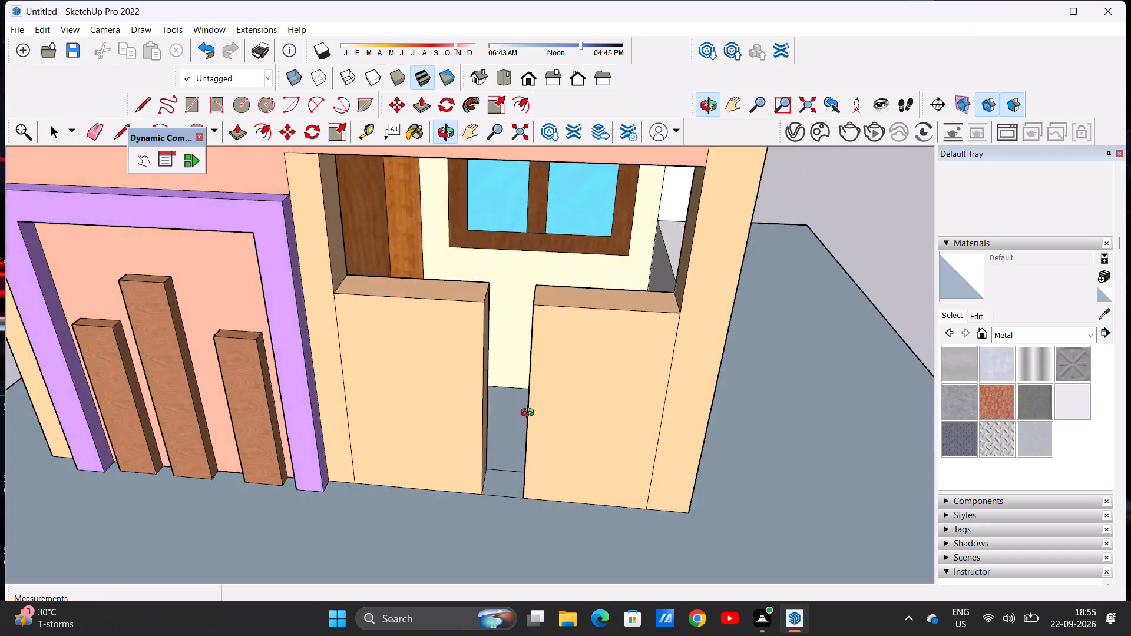
pyautogui.moveTo(530, 414); pyautogui.dragTo(528, 396, button='middle')
pyautogui.scroll(-5, 518, 393)
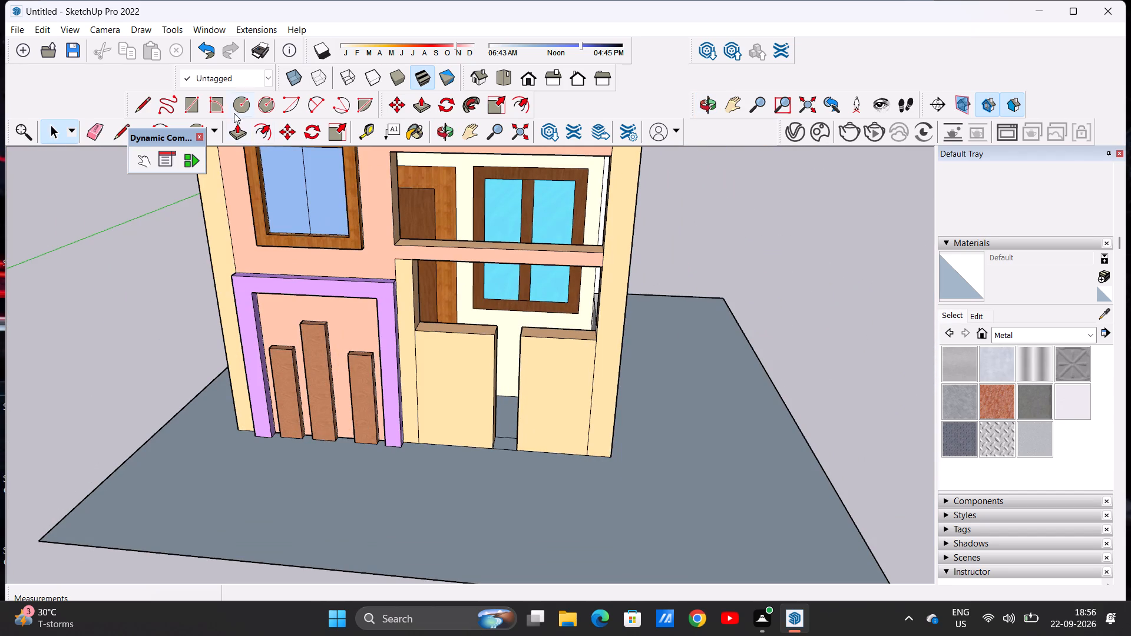
# Push/Pull the floor face in the entrance gap up about 4', flush with the tops of the low walls.
pyautogui.click(236, 123)
pyautogui.moveTo(501, 435); pyautogui.dragTo(514, 496, button='middle')
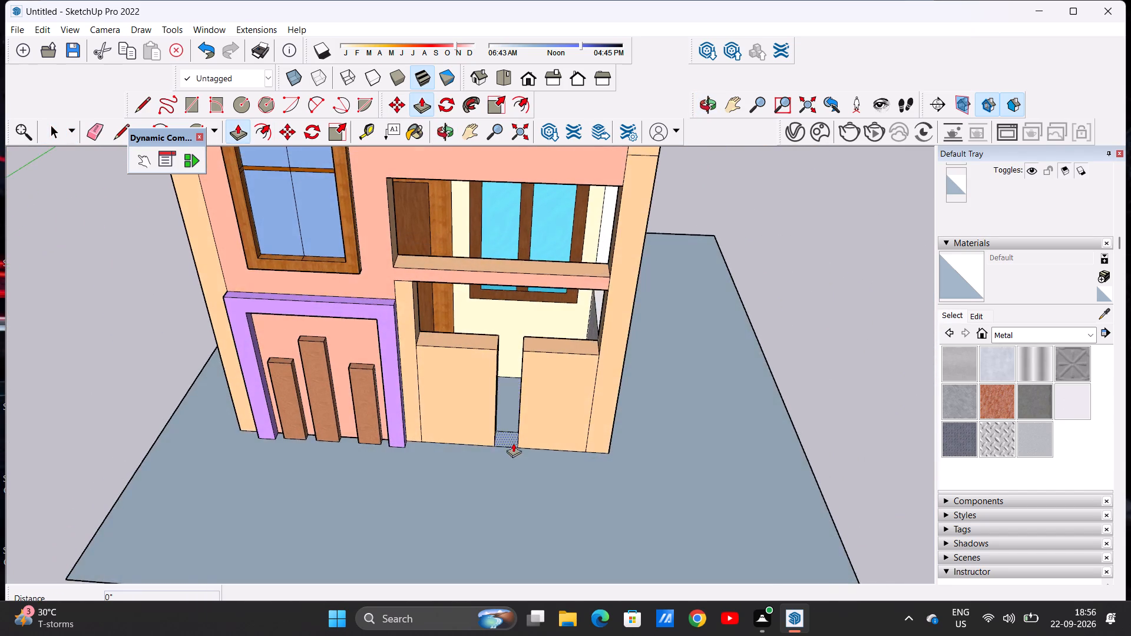
pyautogui.scroll(5, 512, 438)
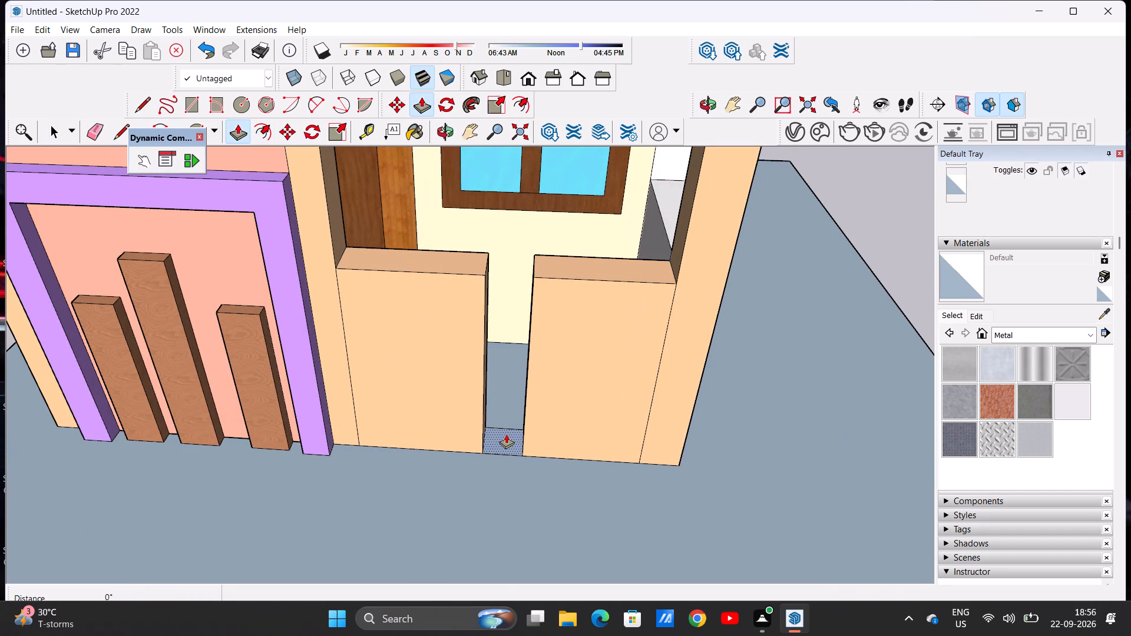
pyautogui.click(506, 435)
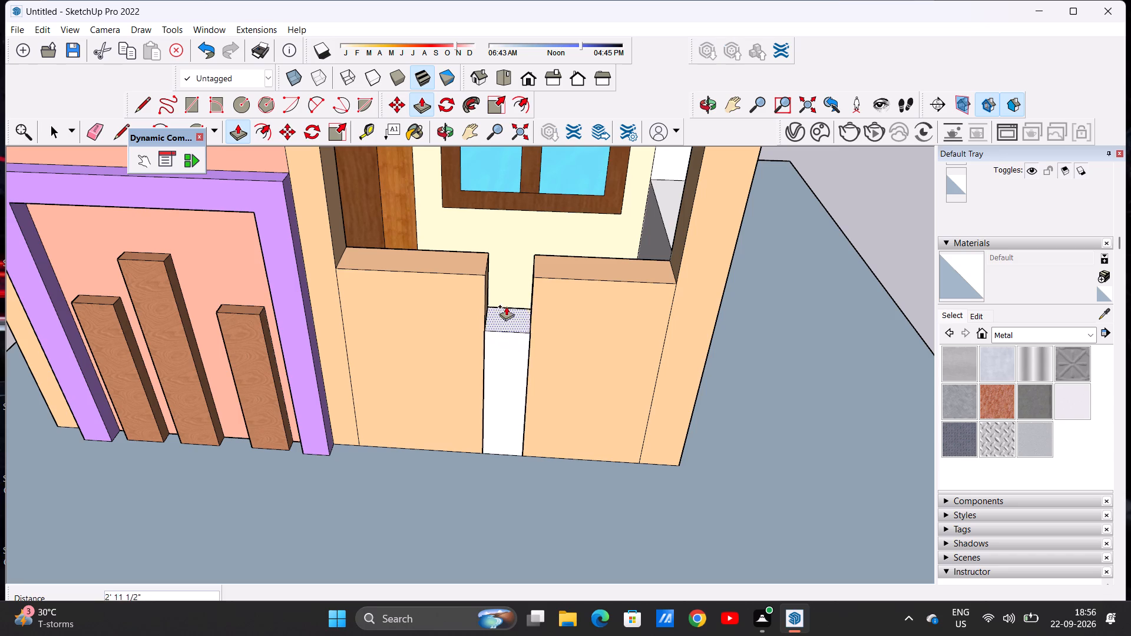
pyautogui.click(534, 273)
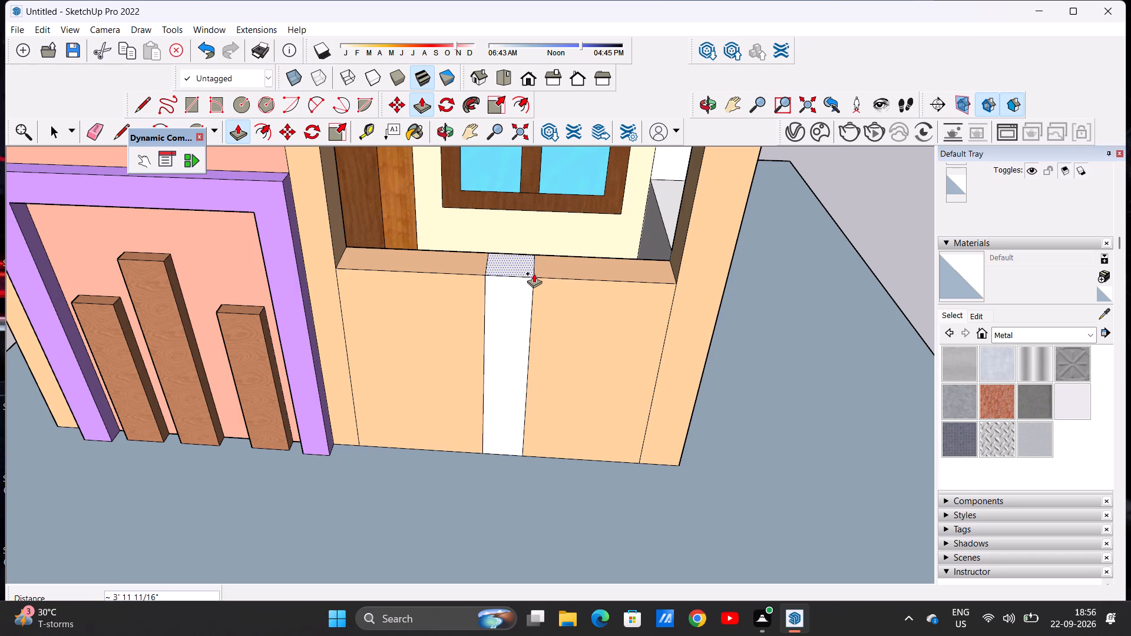
pyautogui.press('space')
# Paint the front and top faces of the infill between the low walls with Formica Graystone from Synthetic Surfaces.
pyautogui.moveTo(487, 384); pyautogui.dragTo(499, 239, button='middle')
pyautogui.scroll(-10, 491, 241)
pyautogui.moveTo(528, 221); pyautogui.dragTo(502, 302, button='middle')
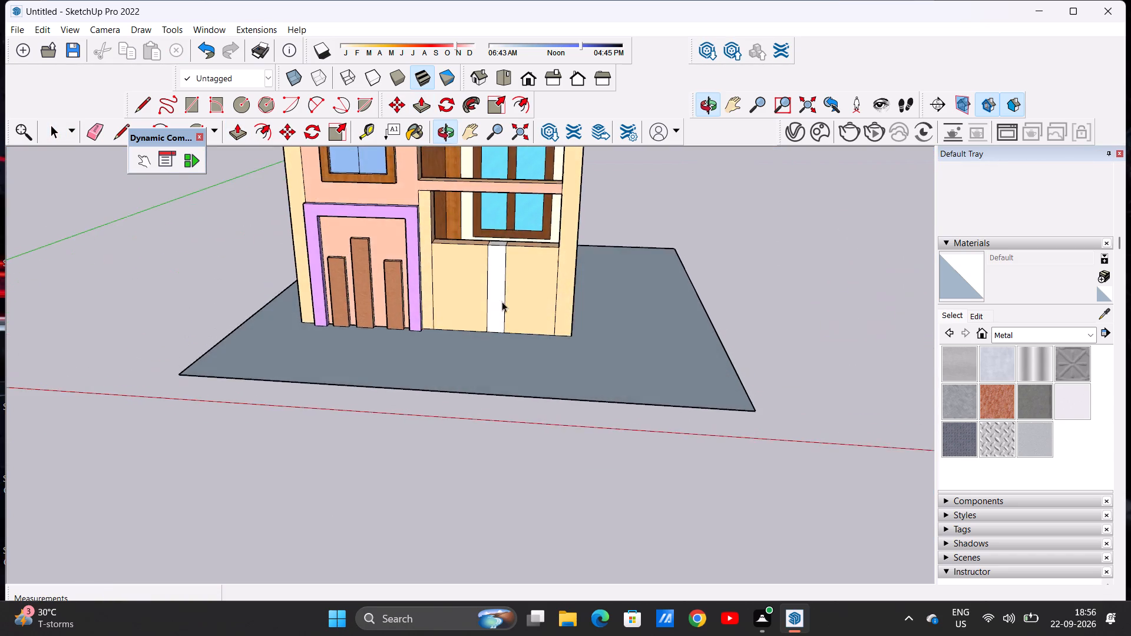
pyautogui.scroll(5, 492, 269)
pyautogui.scroll(-6, 487, 263)
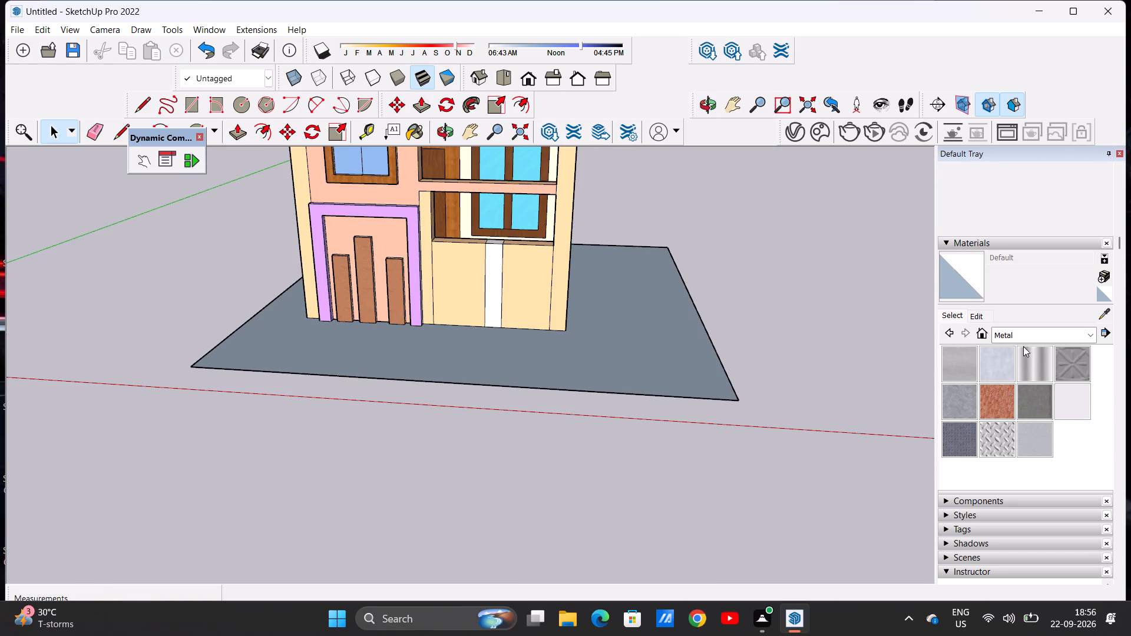
pyautogui.scroll(9, 494, 294)
pyautogui.scroll(-14, 472, 259)
pyautogui.scroll(5, 482, 220)
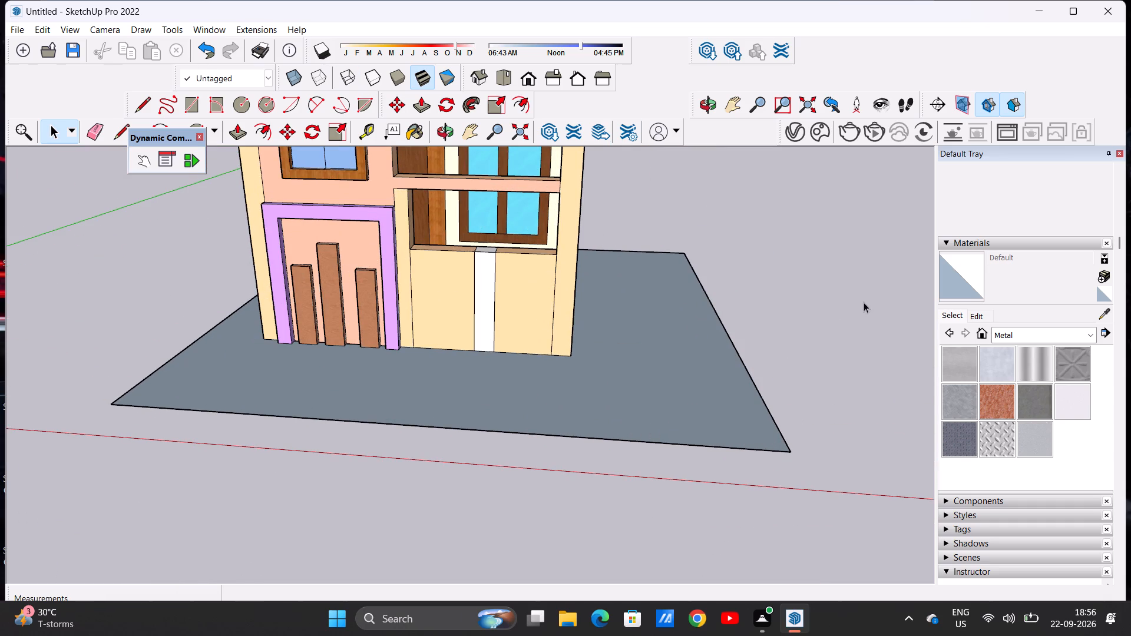
pyautogui.click(1093, 337)
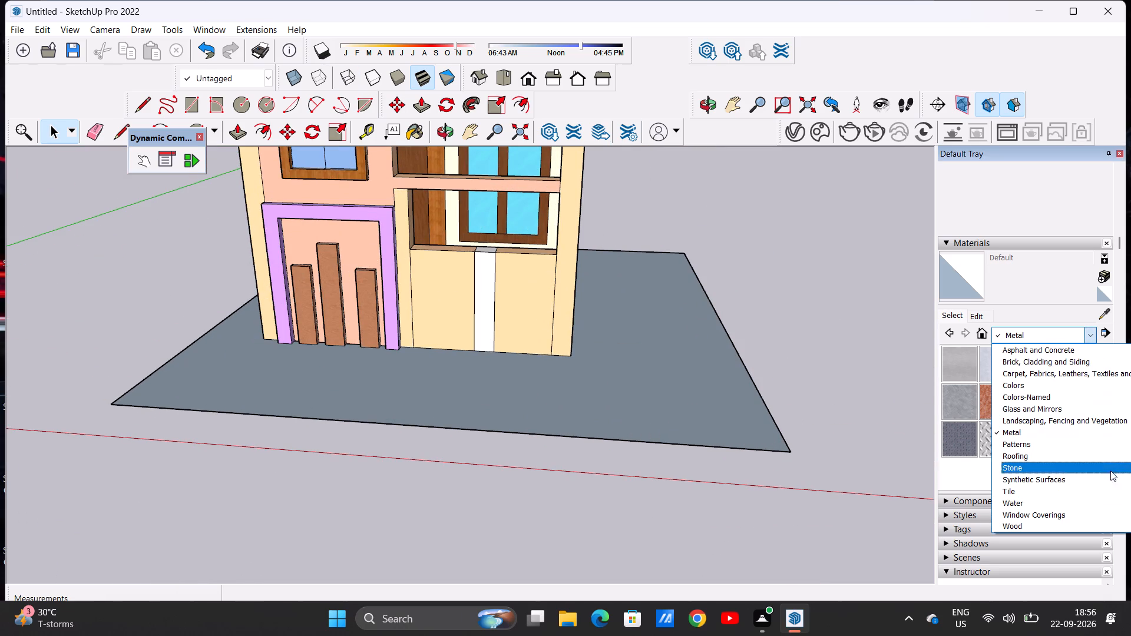
pyautogui.click(1094, 486)
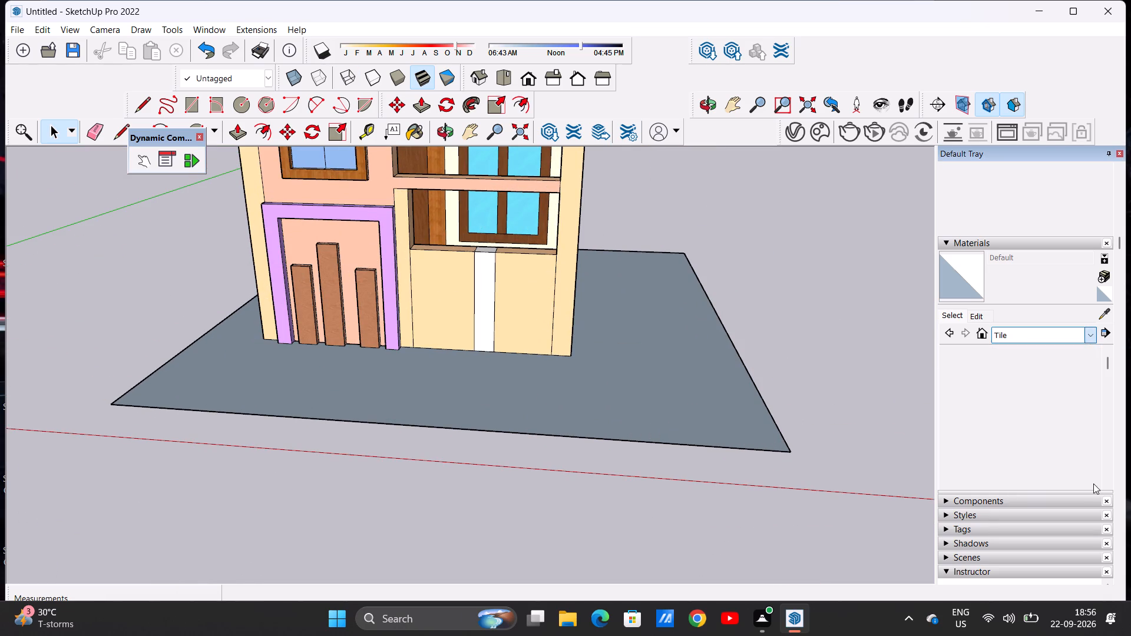
pyautogui.click(1089, 329)
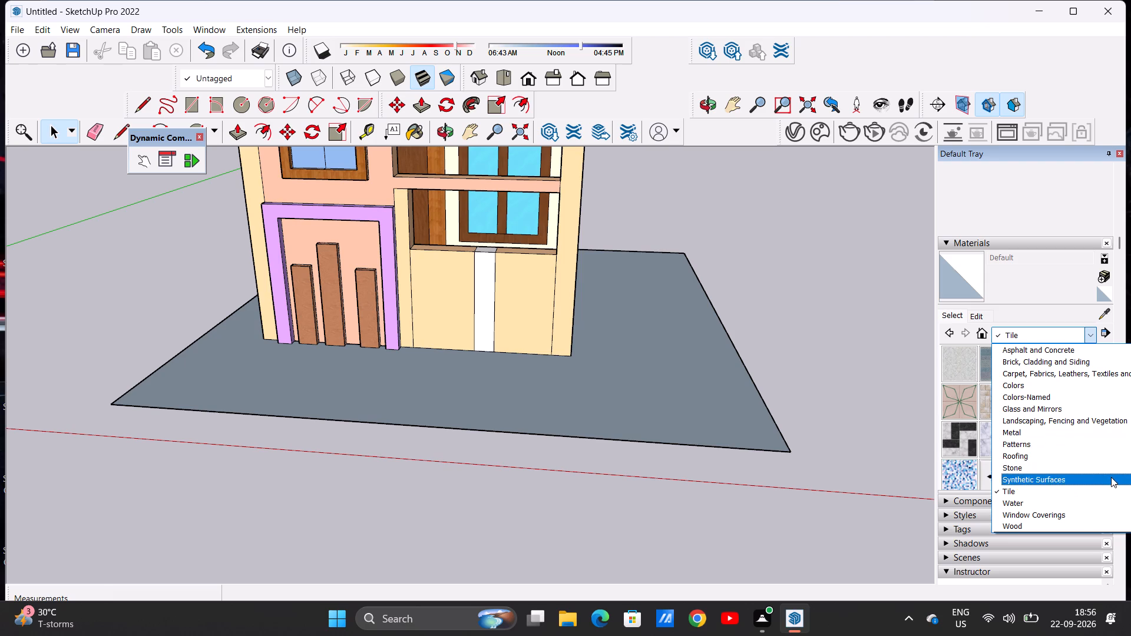
pyautogui.click(1111, 477)
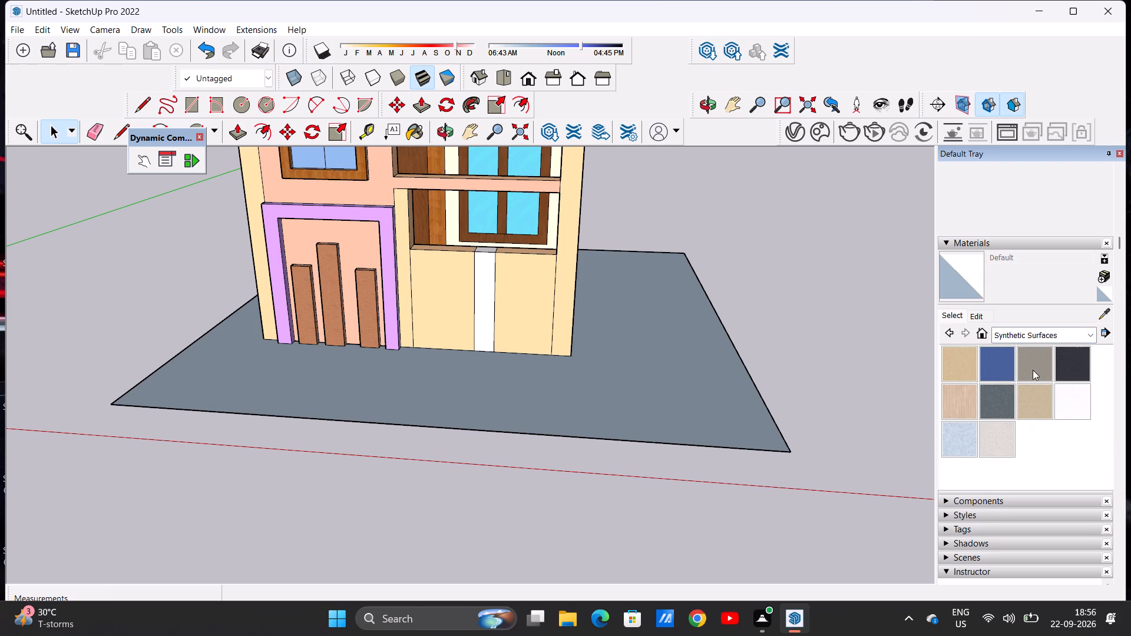
pyautogui.click(1033, 366)
pyautogui.click(482, 278)
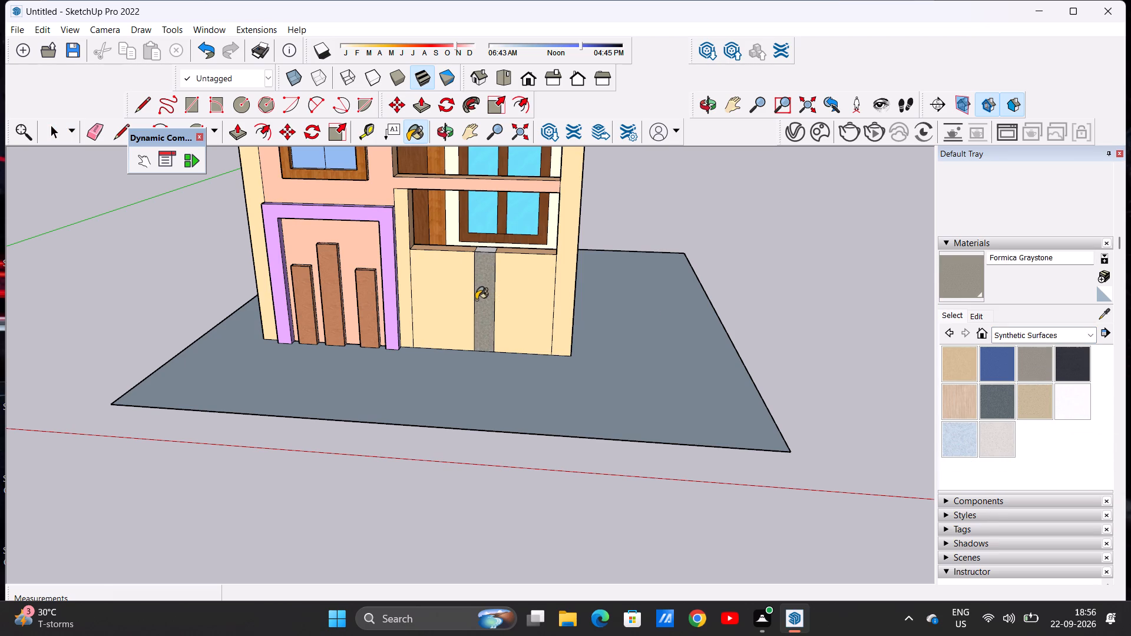
pyautogui.moveTo(476, 300); pyautogui.dragTo(481, 373, button='middle')
pyautogui.scroll(6, 492, 271)
pyautogui.click(481, 260)
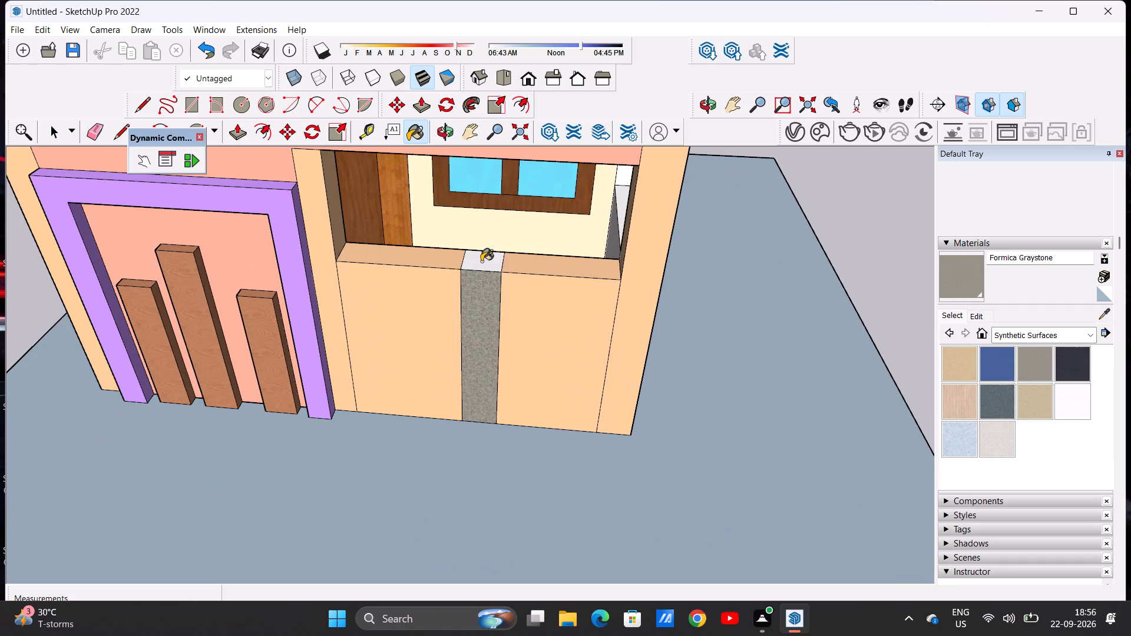
# Examine the graystone infill and low porch walls against the whole front facade.
pyautogui.scroll(-4, 469, 284)
pyautogui.moveTo(484, 347); pyautogui.dragTo(492, 307, button='middle')
pyautogui.scroll(-10, 492, 307)
pyautogui.moveTo(499, 329); pyautogui.dragTo(500, 265, button='middle')
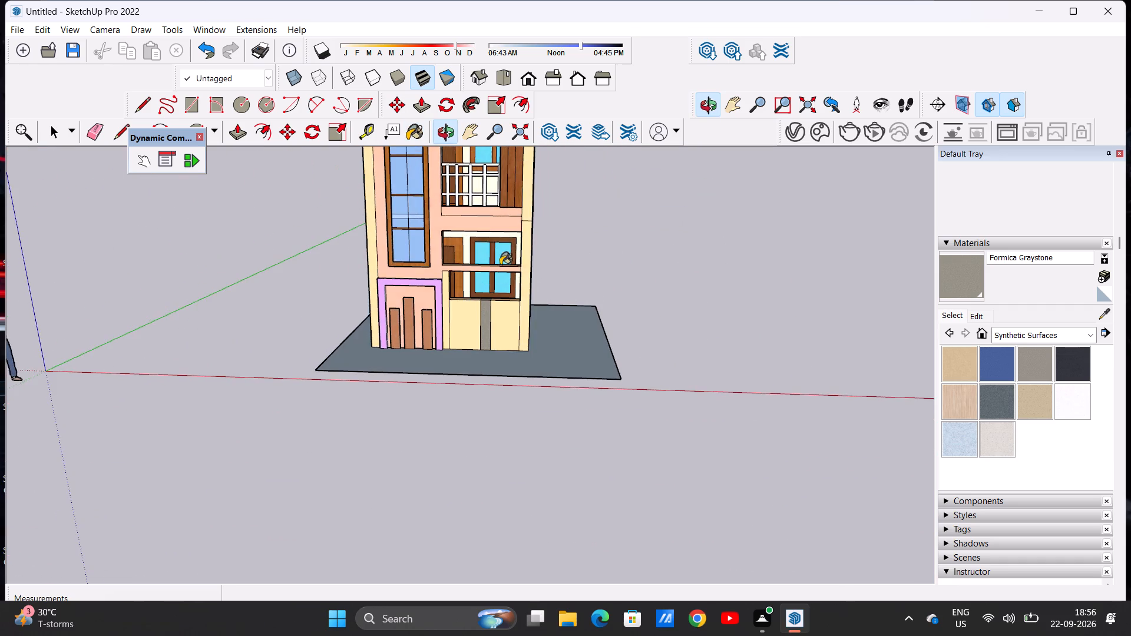
pyautogui.scroll(-2, 468, 303)
pyautogui.scroll(1, 468, 307)
pyautogui.scroll(-2, 469, 314)
pyautogui.scroll(8, 477, 338)
pyautogui.scroll(-9, 492, 302)
pyautogui.scroll(6, 491, 277)
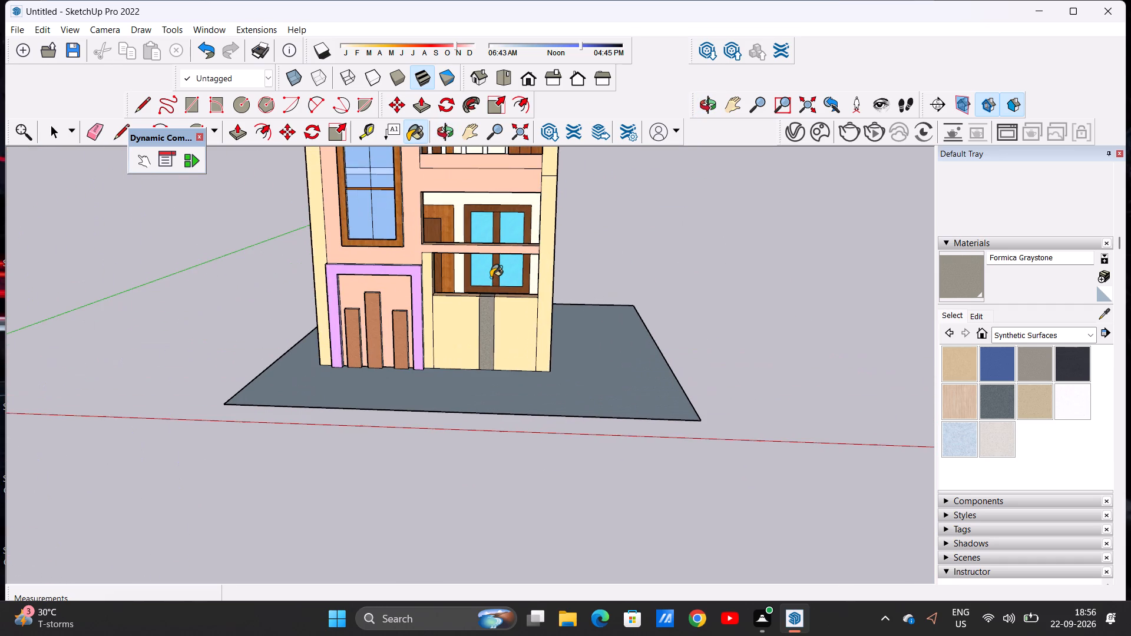
pyautogui.press('space')
pyautogui.scroll(4, 501, 280)
pyautogui.scroll(-12, 502, 277)
pyautogui.moveTo(495, 324); pyautogui.dragTo(495, 298, button='middle')
pyautogui.scroll(1, 495, 324)
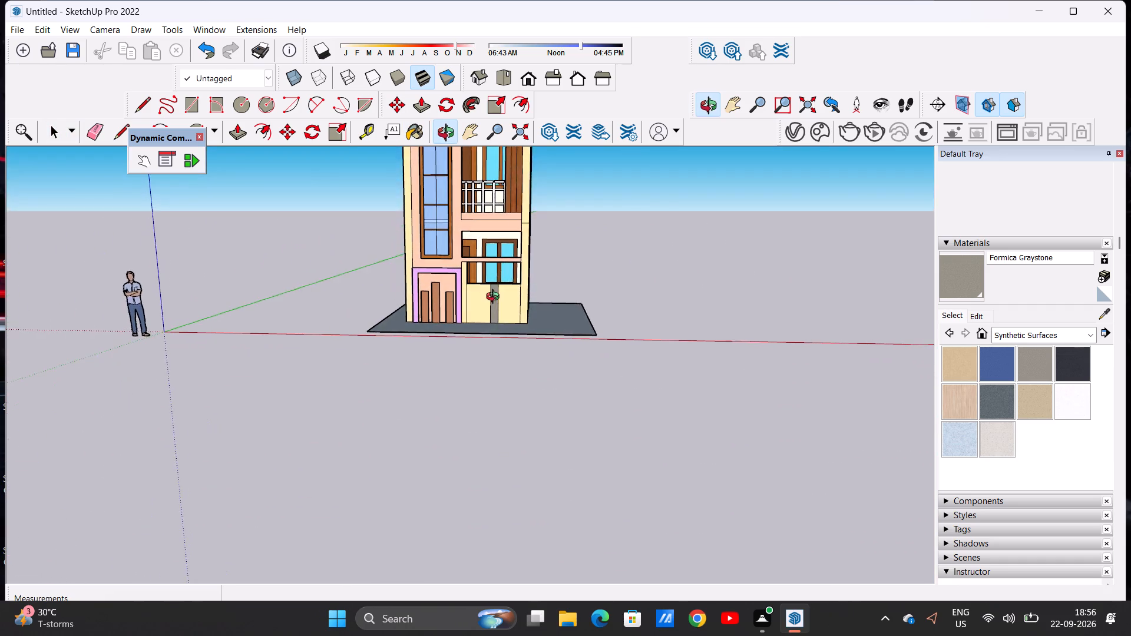
pyautogui.moveTo(495, 298); pyautogui.dragTo(505, 317, button='middle')
pyautogui.scroll(11, 485, 284)
pyautogui.moveTo(475, 301); pyautogui.dragTo(474, 316, button='middle')
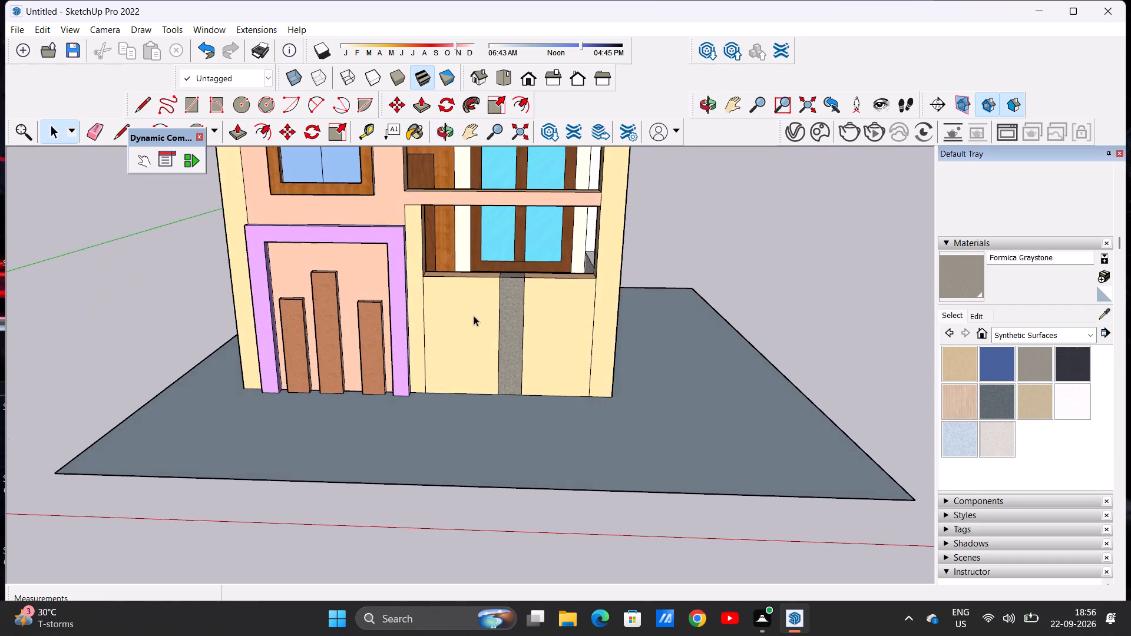
# Paint the front and top faces of both low porch walls with Formica Laminate Dark.
pyautogui.click(1076, 369)
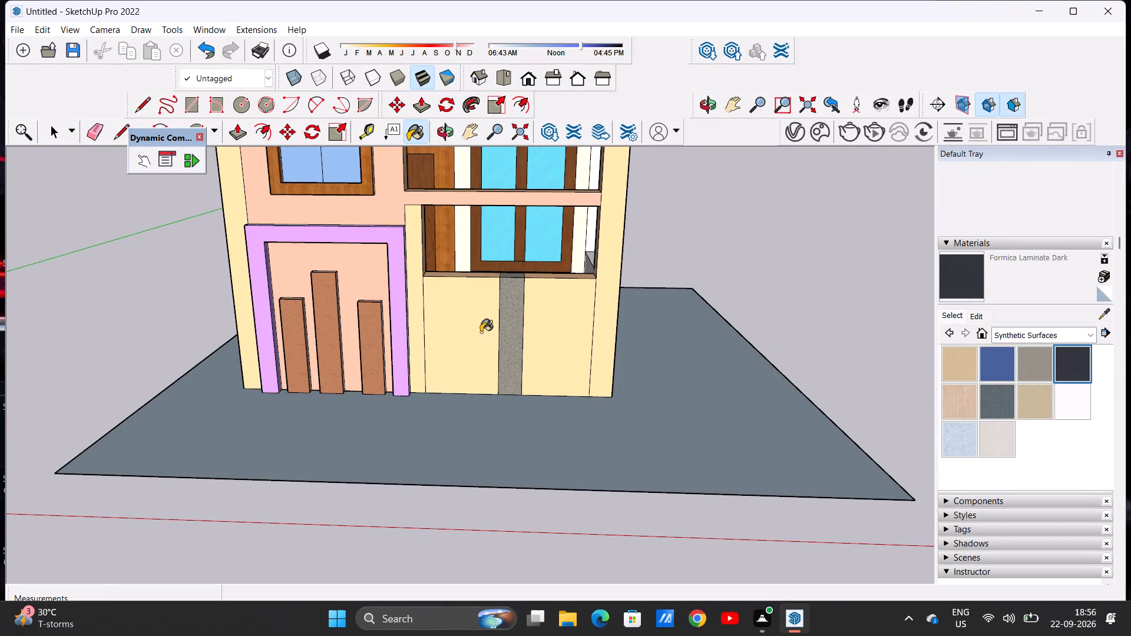
pyautogui.click(480, 331)
pyautogui.click(567, 340)
pyautogui.moveTo(548, 373); pyautogui.dragTo(549, 291, button='middle')
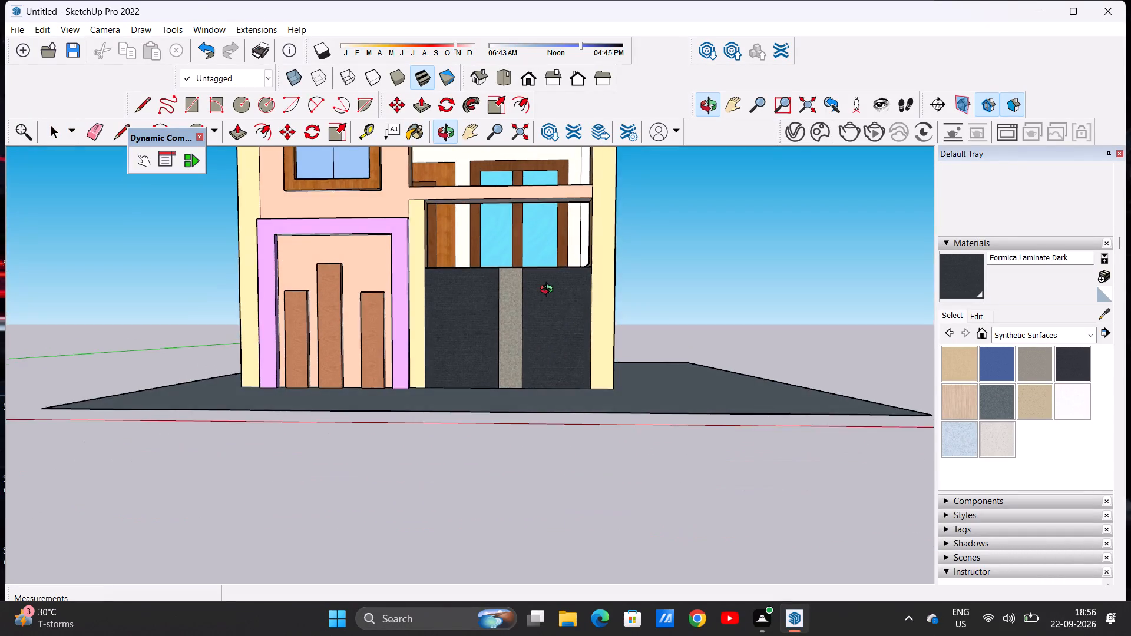
pyautogui.moveTo(549, 291); pyautogui.dragTo(536, 318, button='middle')
pyautogui.scroll(-5, 536, 318)
pyautogui.moveTo(517, 308); pyautogui.dragTo(482, 448, button='middle')
pyautogui.scroll(3, 458, 319)
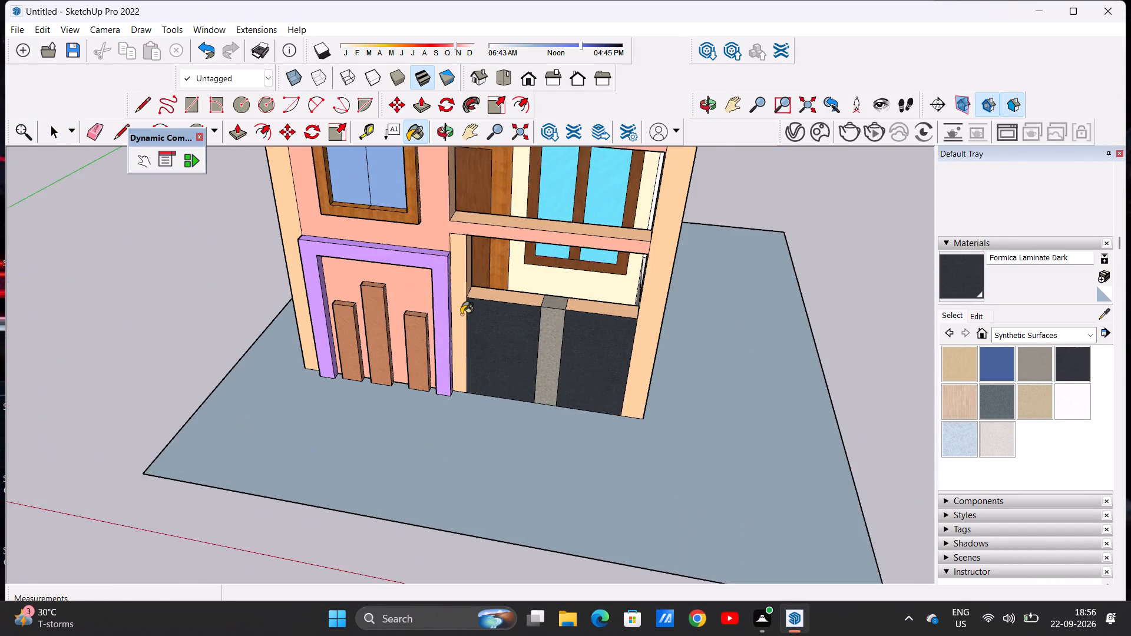
pyautogui.scroll(2, 461, 314)
pyautogui.click(493, 294)
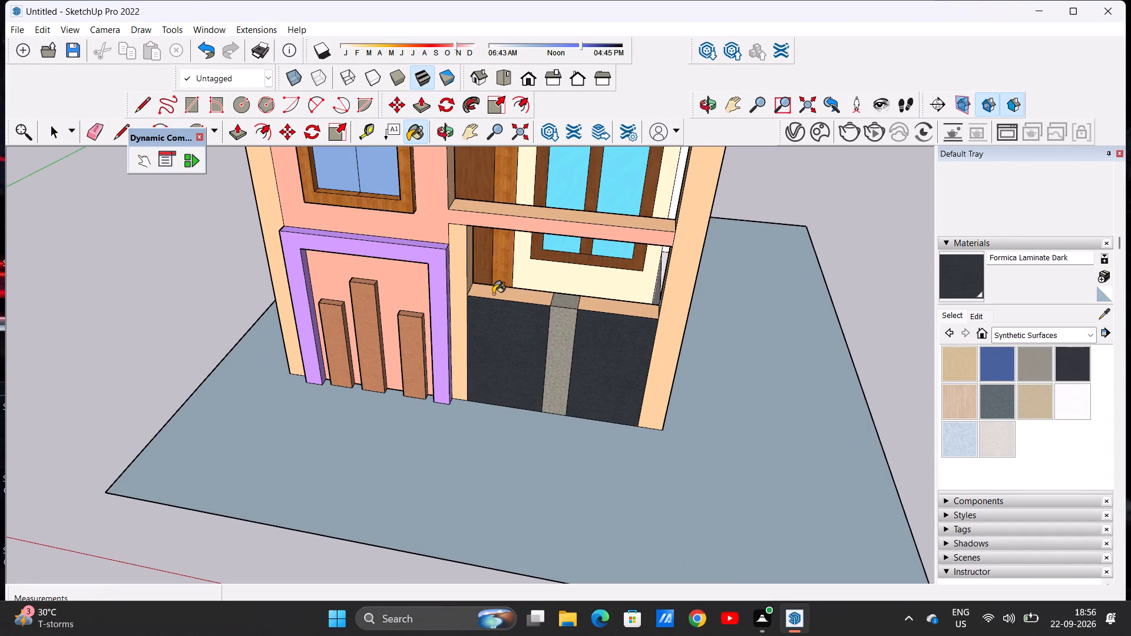
pyautogui.click(623, 311)
# Review the whole front facade with the painted porch walls from near and far.
pyautogui.scroll(-5, 623, 327)
pyautogui.moveTo(610, 387); pyautogui.dragTo(614, 319, button='middle')
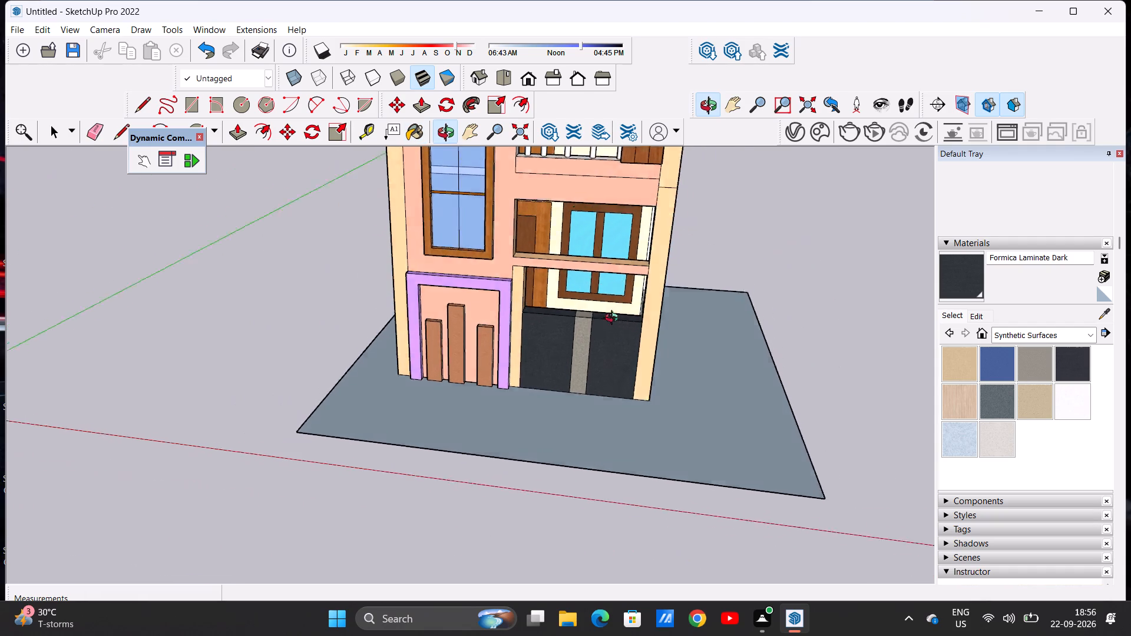
pyautogui.moveTo(614, 319); pyautogui.dragTo(619, 260, button='middle')
pyautogui.scroll(-11, 527, 385)
pyautogui.scroll(6, 548, 348)
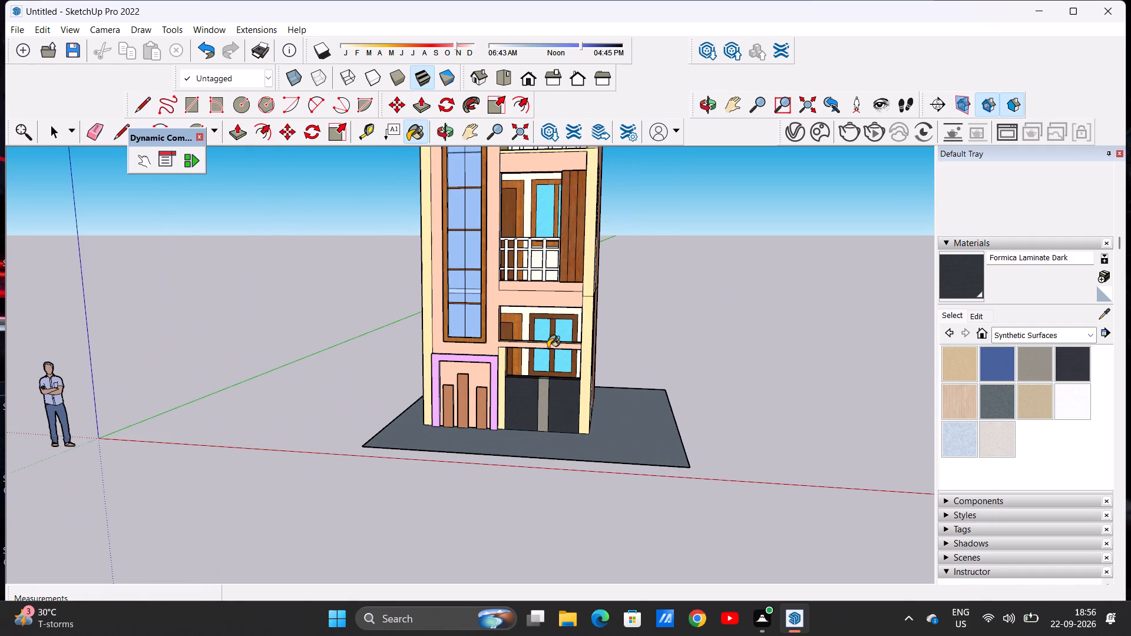
pyautogui.press('space')
pyautogui.scroll(-6, 548, 343)
pyautogui.scroll(8, 559, 218)
pyautogui.scroll(-7, 536, 240)
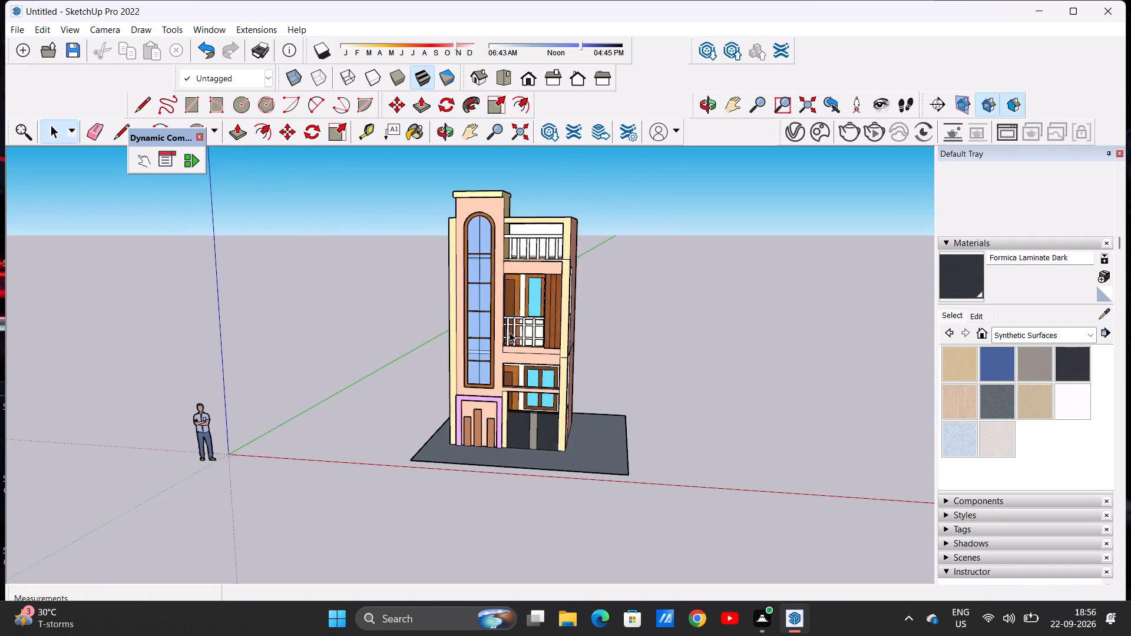
pyautogui.moveTo(510, 332); pyautogui.dragTo(532, 393, button='middle')
pyautogui.scroll(6, 540, 345)
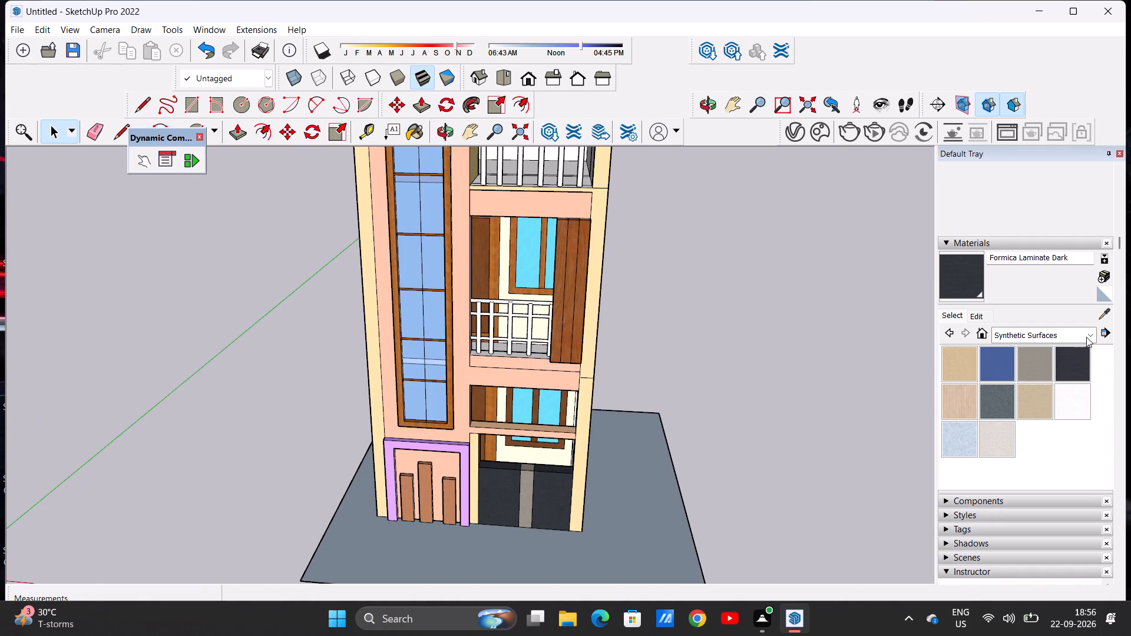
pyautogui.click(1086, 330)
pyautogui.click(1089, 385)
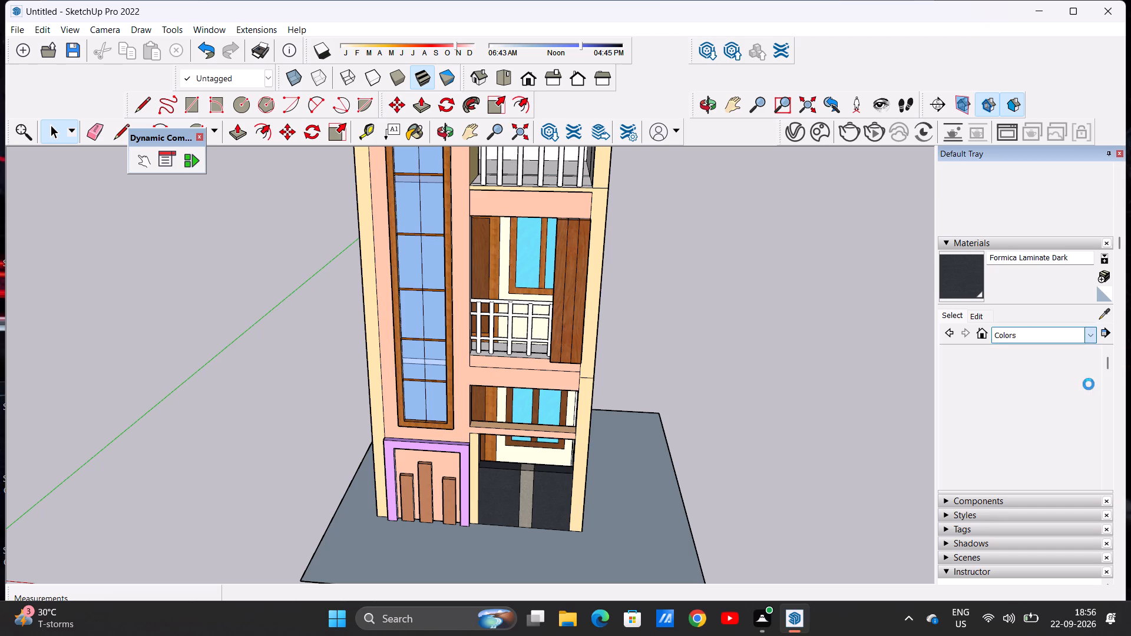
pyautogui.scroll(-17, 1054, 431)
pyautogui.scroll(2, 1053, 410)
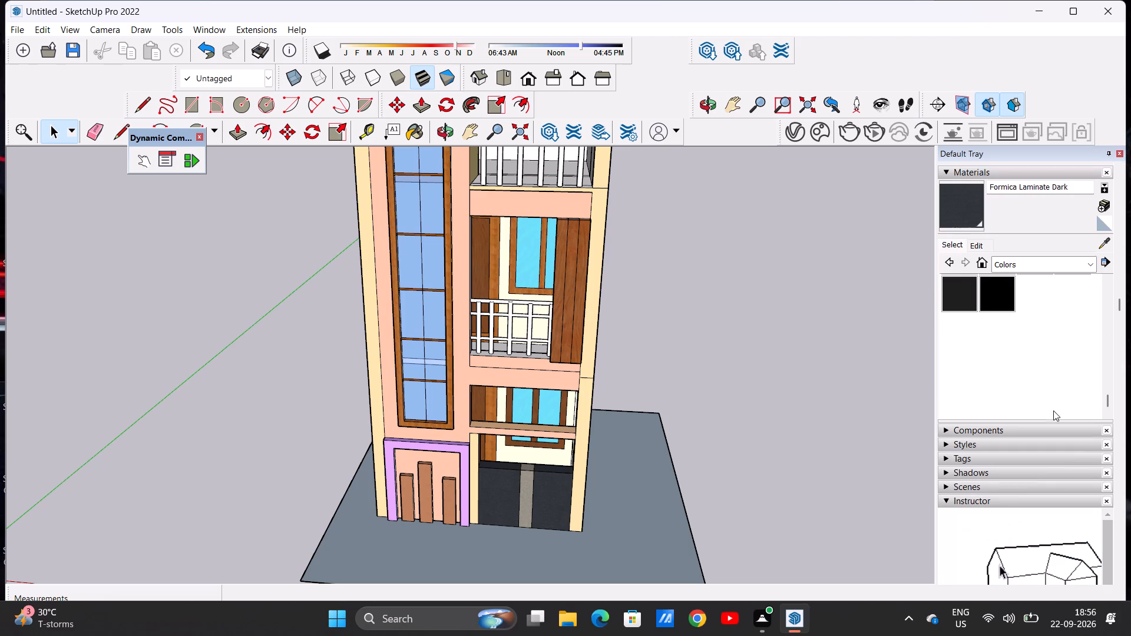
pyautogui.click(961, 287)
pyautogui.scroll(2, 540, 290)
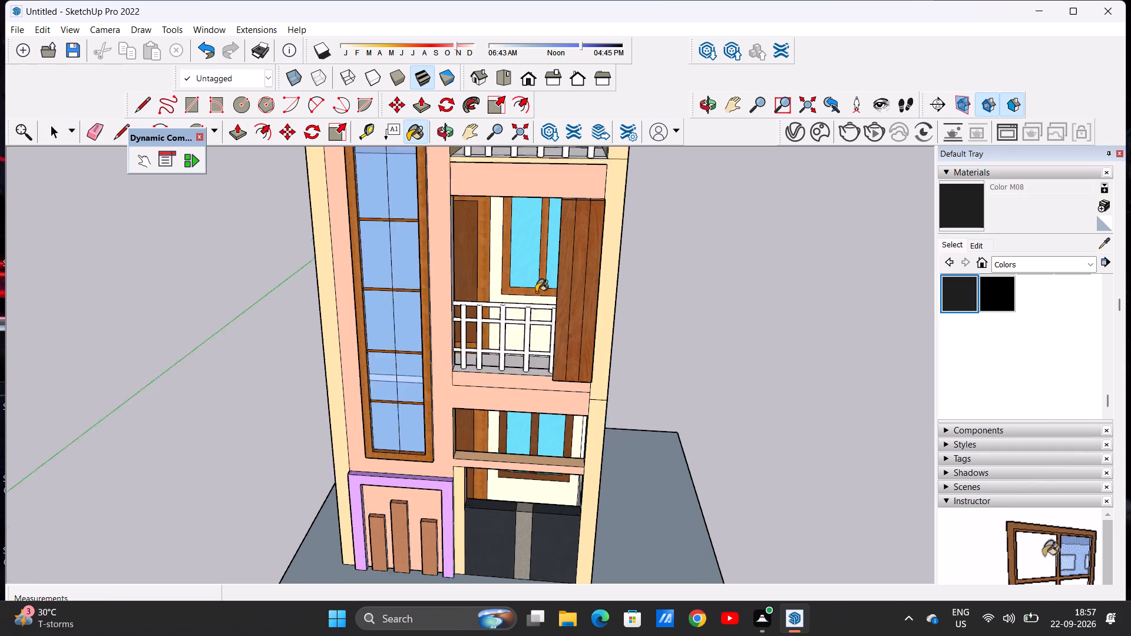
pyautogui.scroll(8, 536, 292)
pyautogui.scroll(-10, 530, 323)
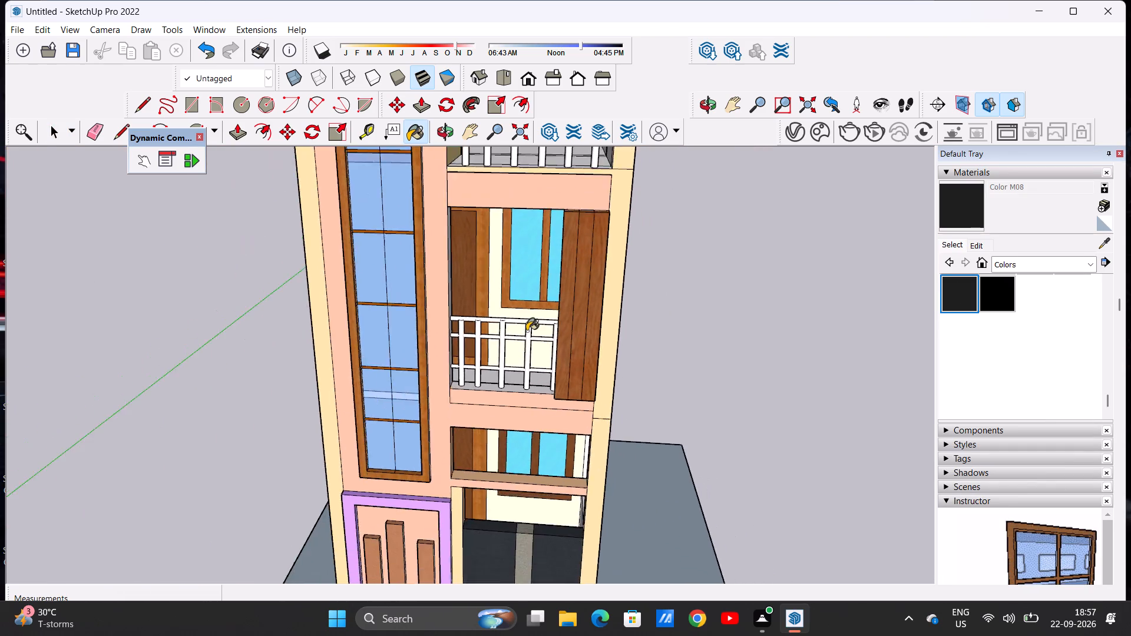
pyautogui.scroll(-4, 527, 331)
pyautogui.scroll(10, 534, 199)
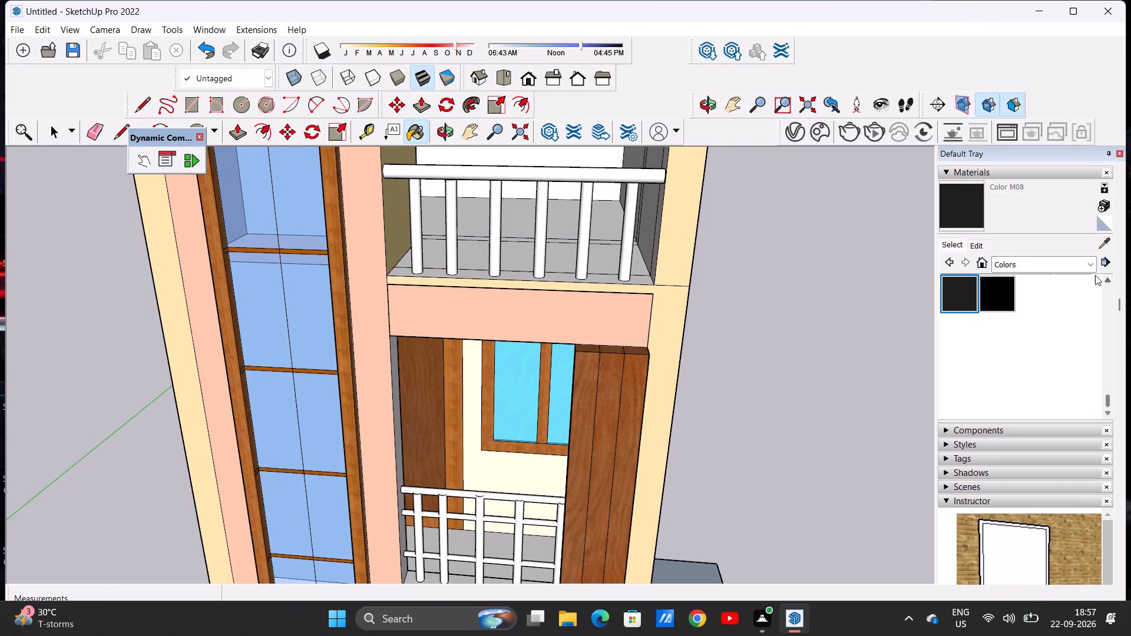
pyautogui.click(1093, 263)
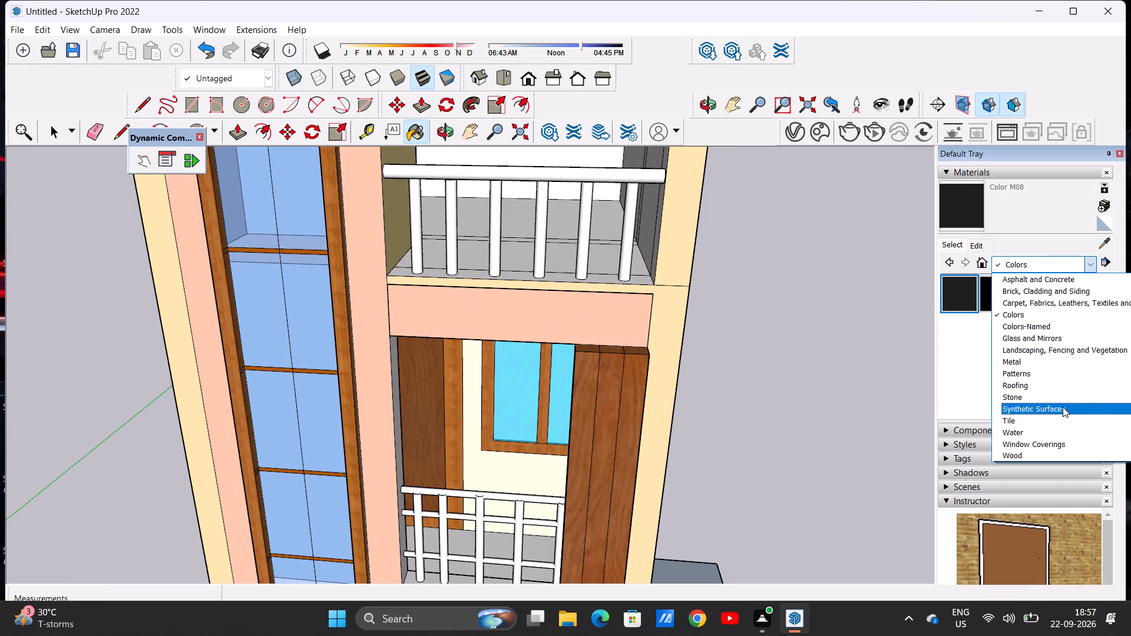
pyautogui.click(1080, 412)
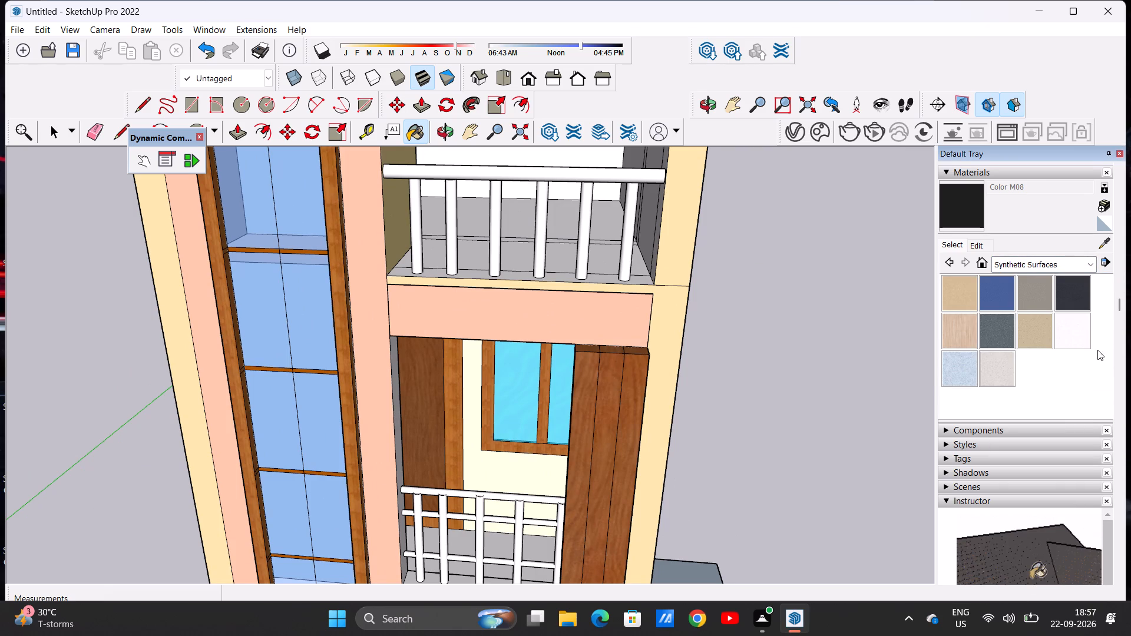
# Paint the top-floor balcony's handrail and all six balusters with Blacktop Old 01 from Asphalt and Concrete.
pyautogui.click(1087, 264)
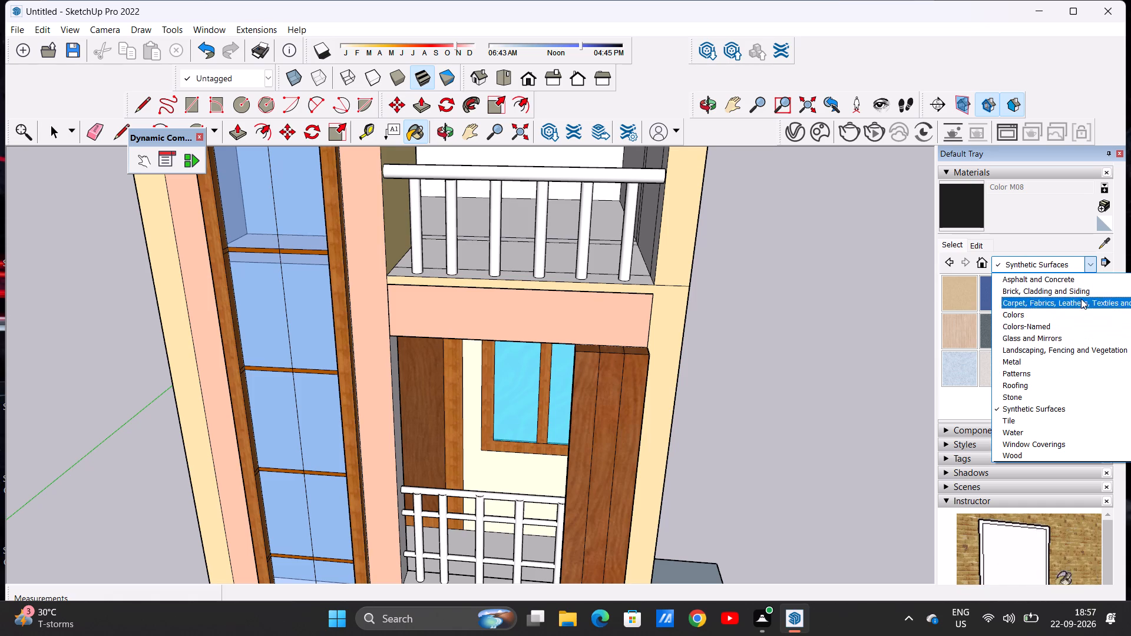
pyautogui.click(1082, 279)
pyautogui.click(1021, 293)
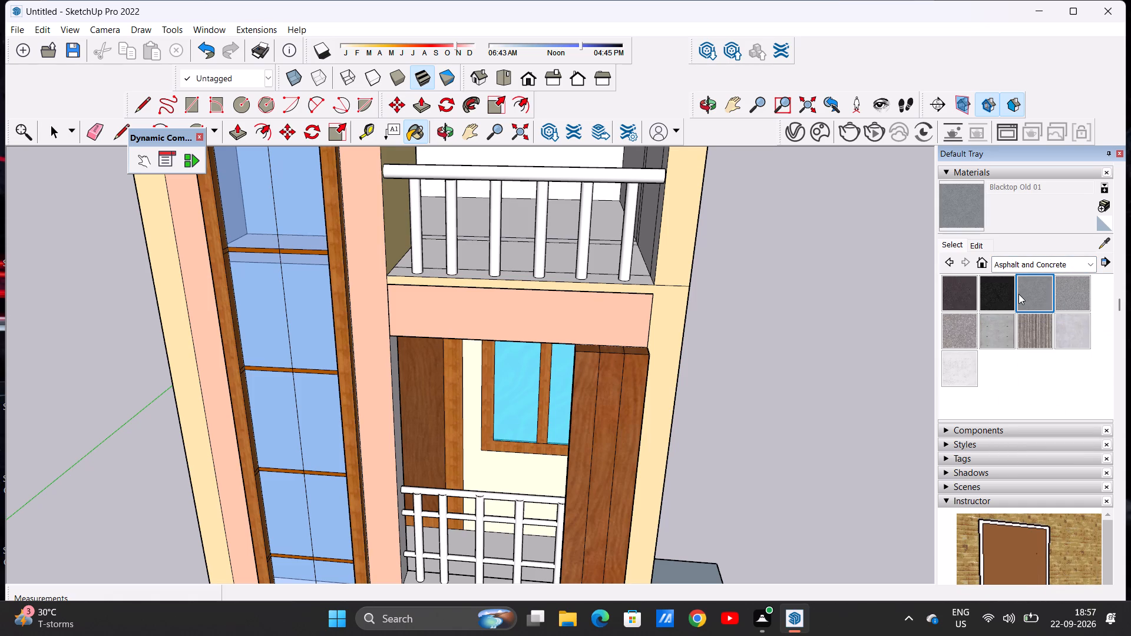
pyautogui.scroll(-4, 556, 276)
pyautogui.scroll(10, 509, 166)
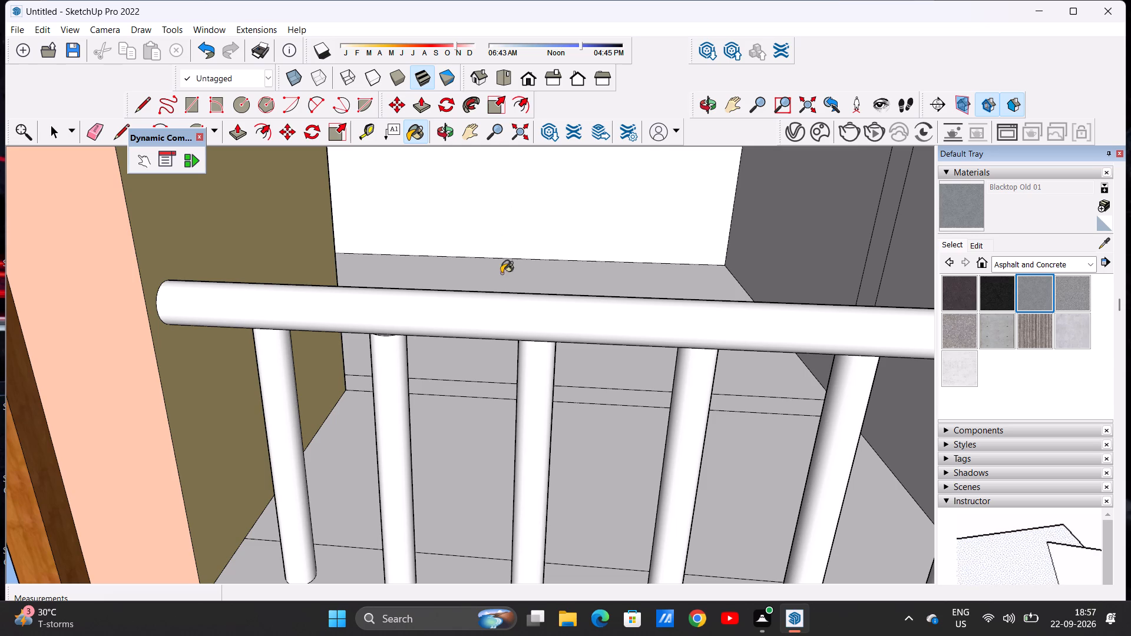
pyautogui.click(507, 327)
pyautogui.scroll(-10, 508, 305)
pyautogui.scroll(5, 472, 314)
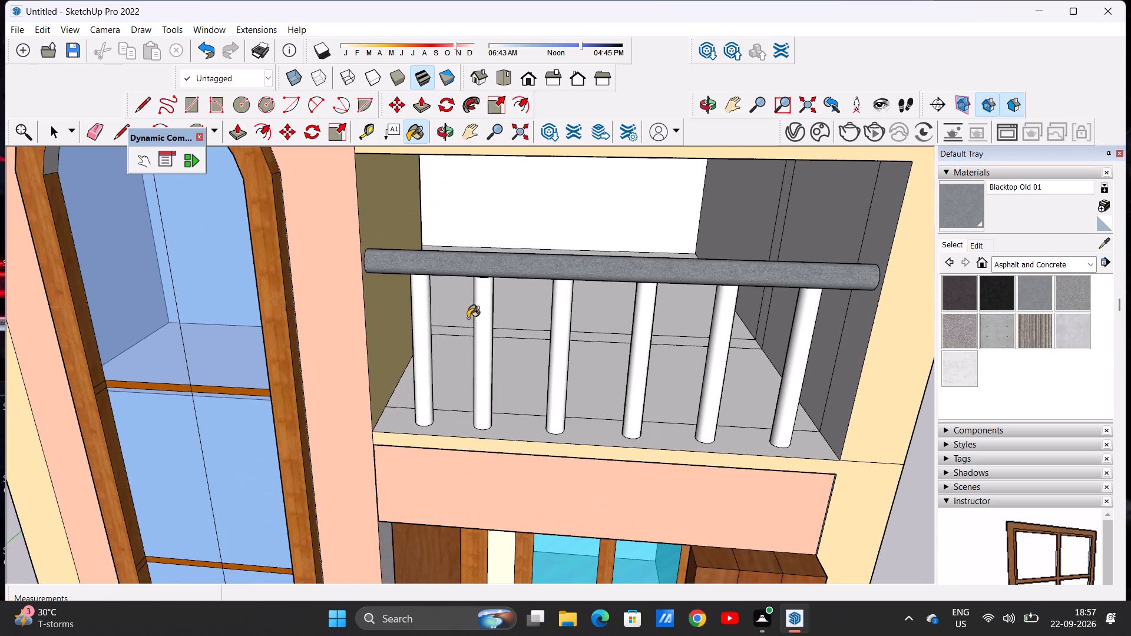
pyautogui.click(418, 346)
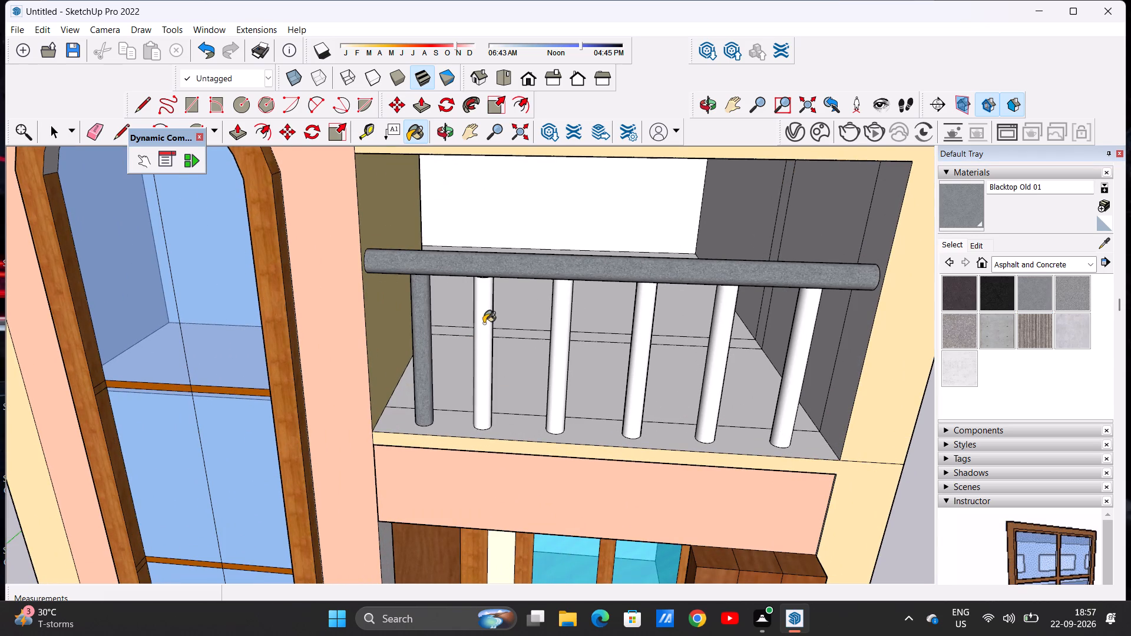
pyautogui.click(484, 322)
pyautogui.click(560, 330)
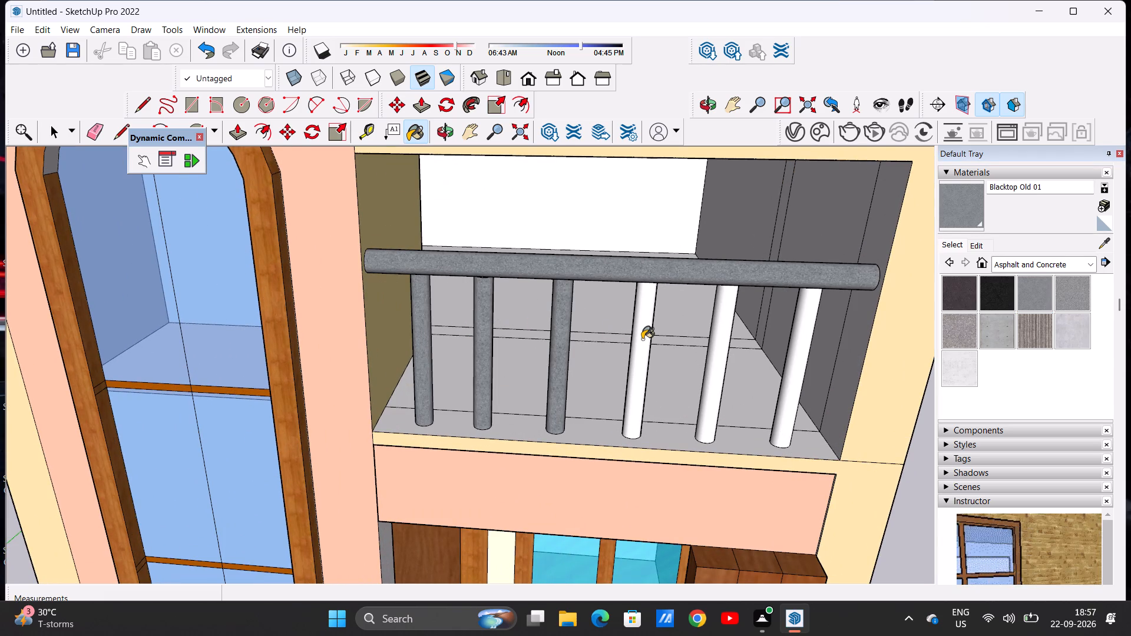
pyautogui.click(644, 339)
pyautogui.click(714, 340)
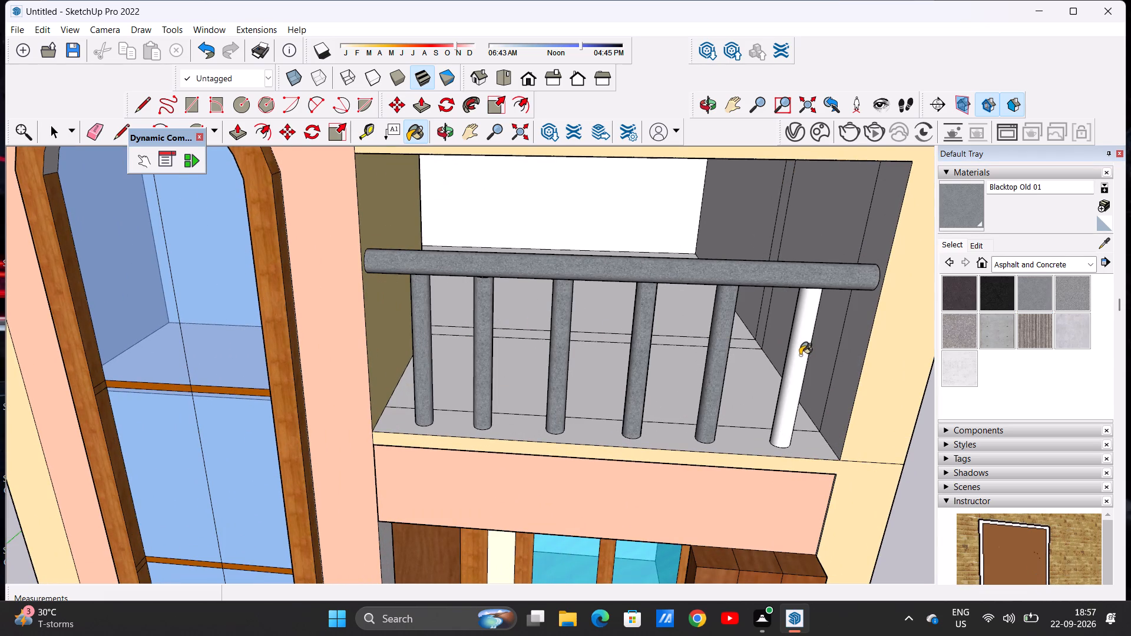
pyautogui.click(800, 356)
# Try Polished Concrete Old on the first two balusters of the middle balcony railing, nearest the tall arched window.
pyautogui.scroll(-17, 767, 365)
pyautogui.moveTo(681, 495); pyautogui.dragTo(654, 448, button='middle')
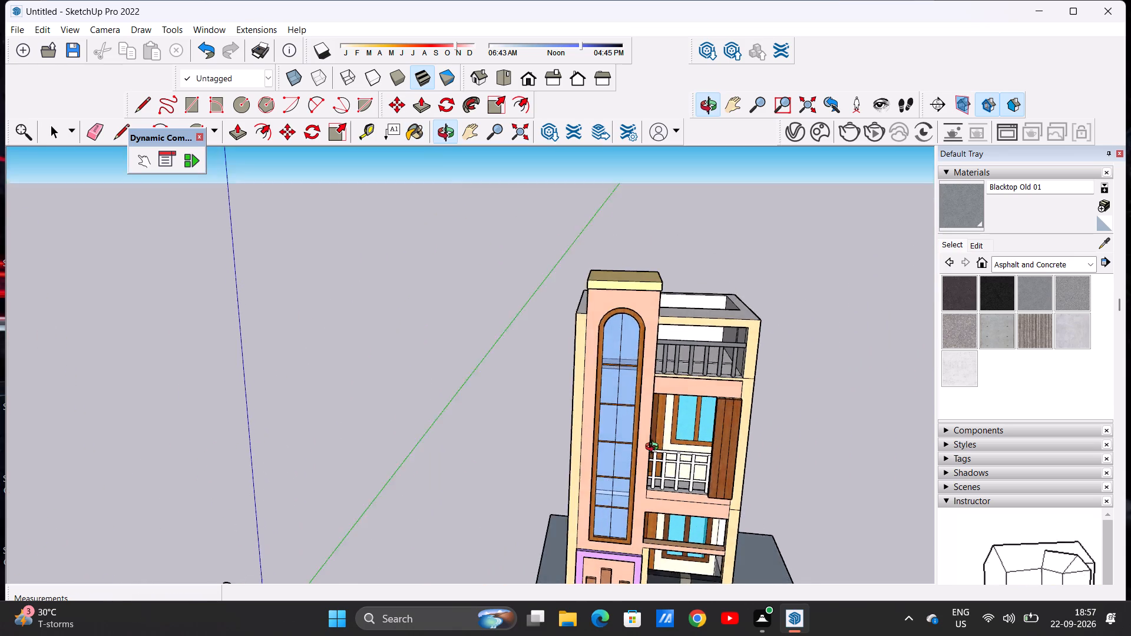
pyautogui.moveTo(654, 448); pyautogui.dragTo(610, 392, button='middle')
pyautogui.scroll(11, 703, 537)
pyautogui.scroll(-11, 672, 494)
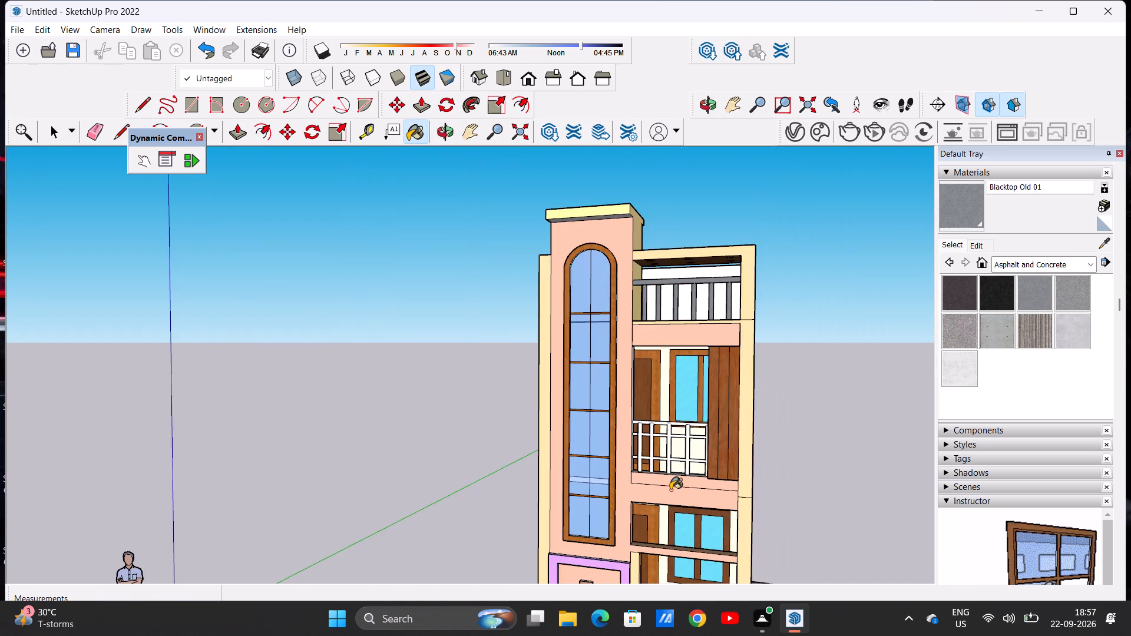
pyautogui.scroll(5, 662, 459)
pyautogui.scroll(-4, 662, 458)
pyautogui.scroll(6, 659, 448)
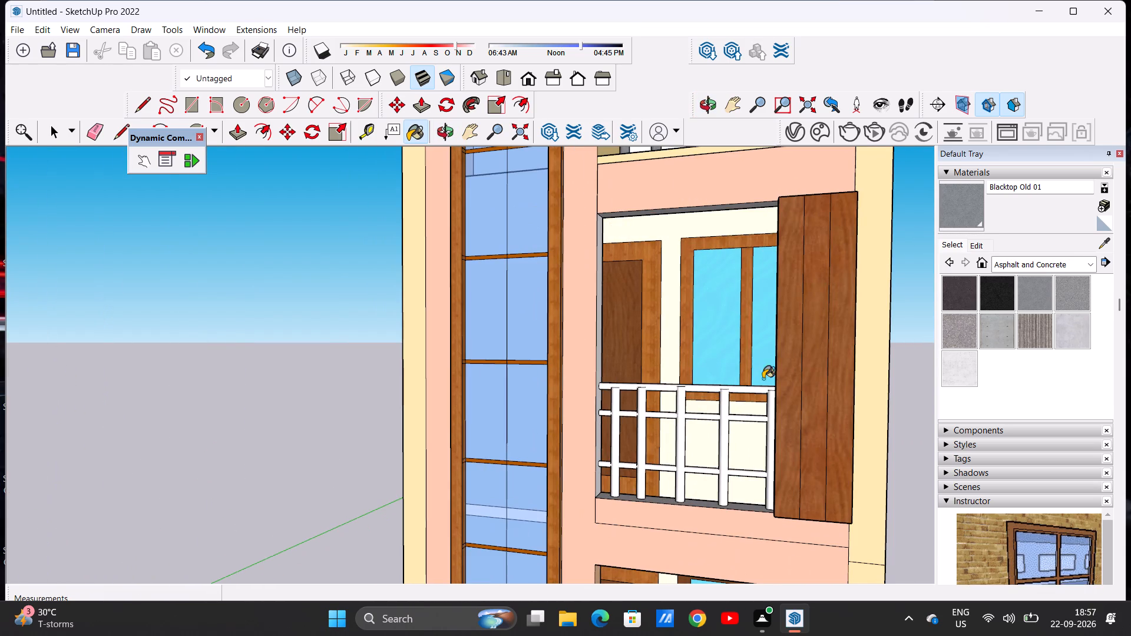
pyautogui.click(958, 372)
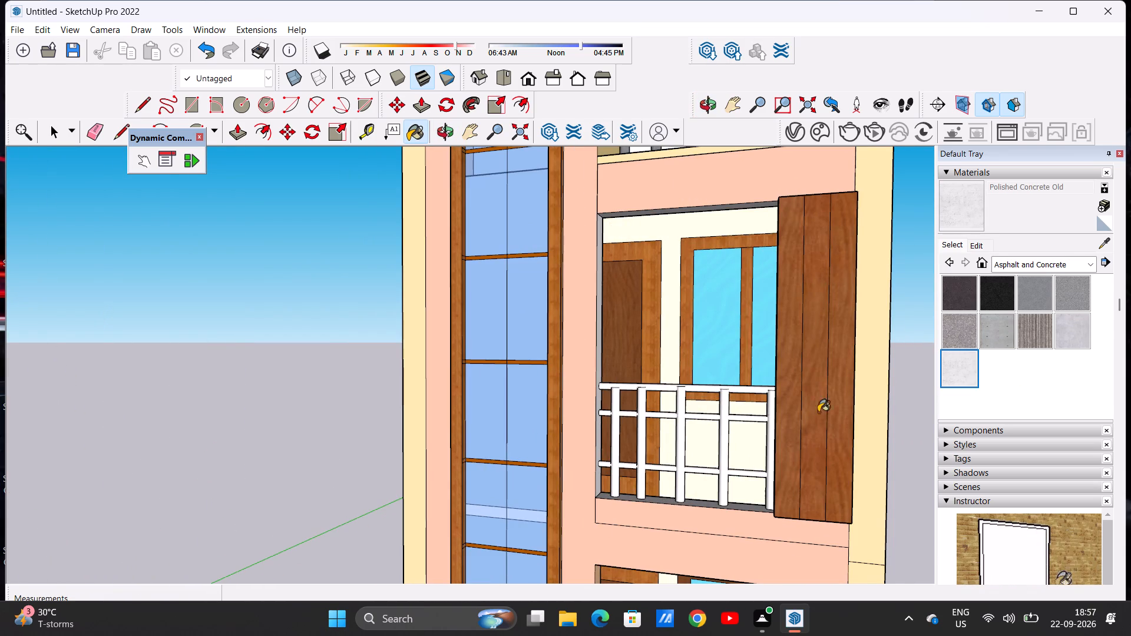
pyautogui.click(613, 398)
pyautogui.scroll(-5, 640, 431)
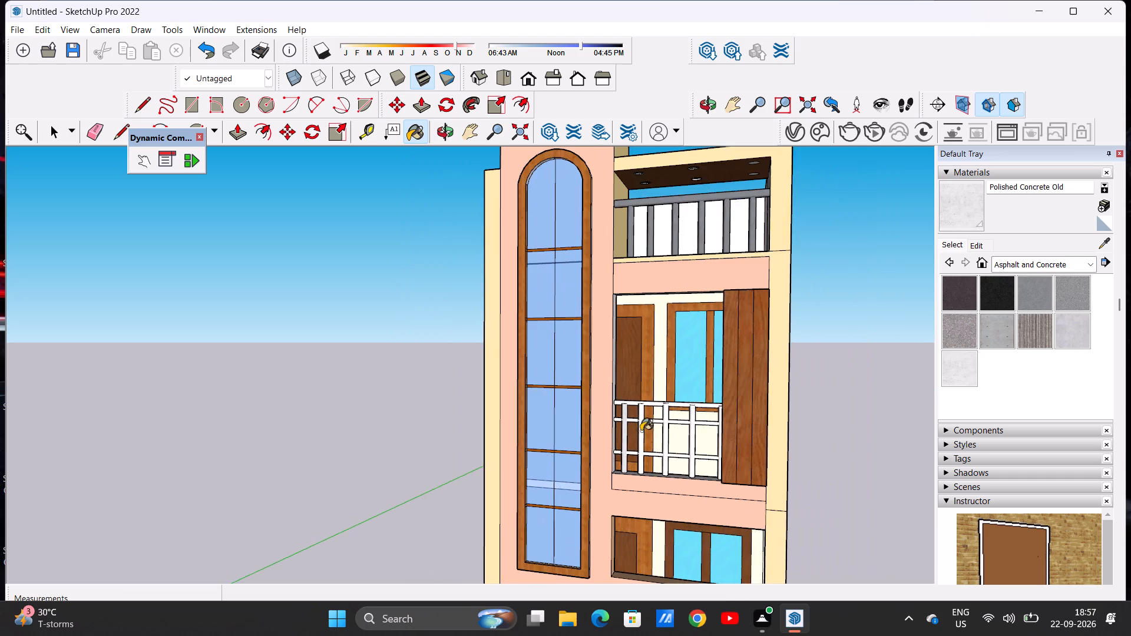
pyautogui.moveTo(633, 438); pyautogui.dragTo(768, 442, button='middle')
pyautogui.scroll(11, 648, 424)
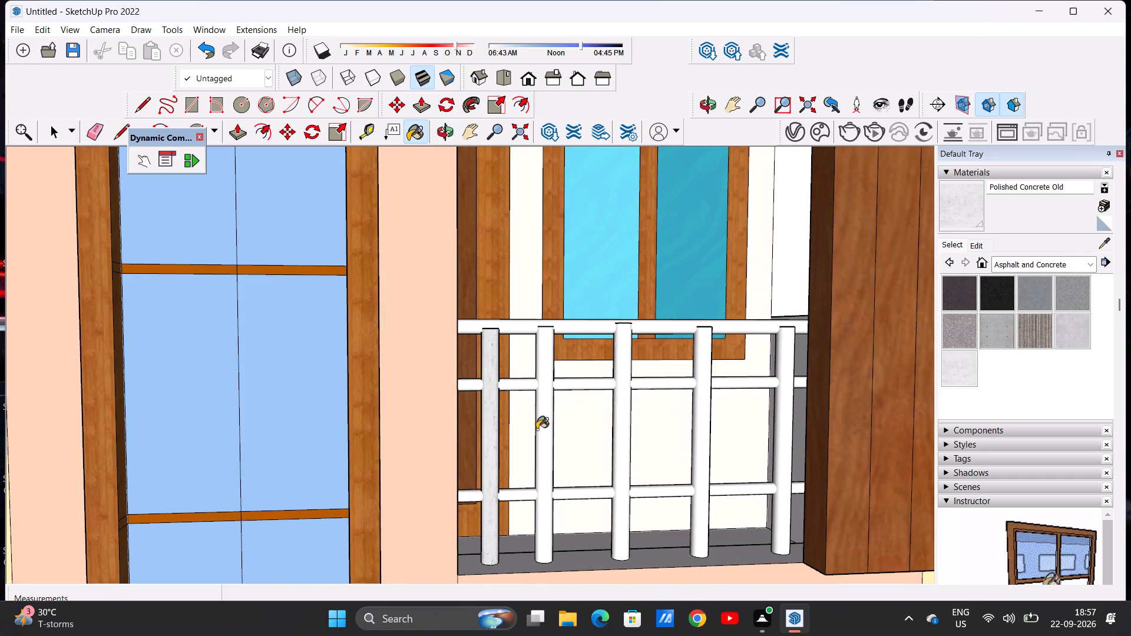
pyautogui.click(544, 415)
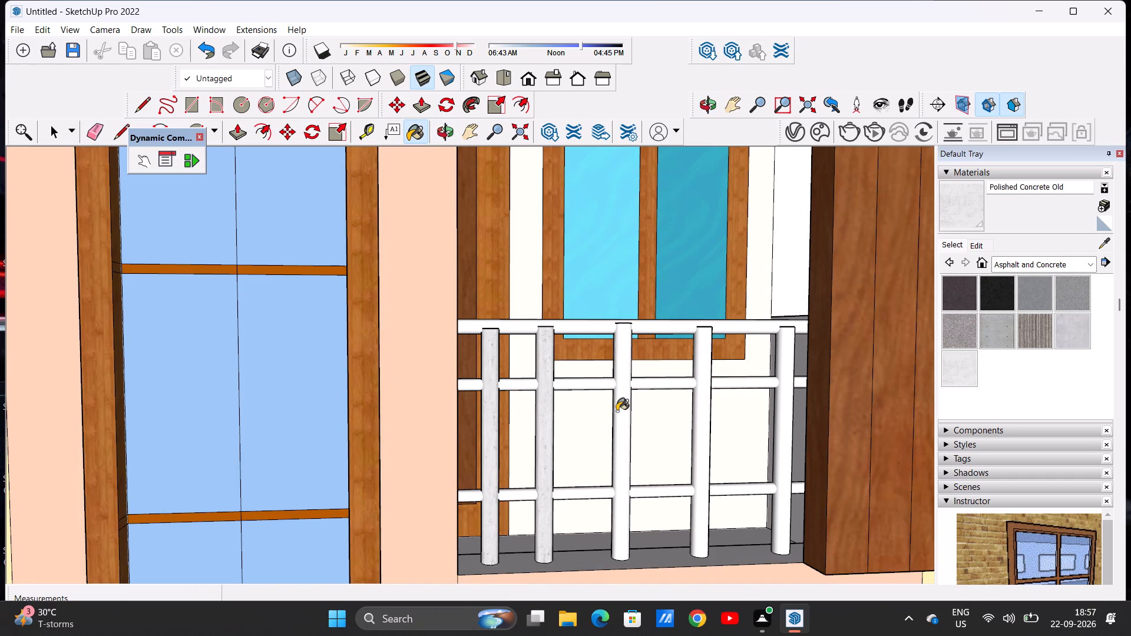
# Paint all five balusters of the middle balcony railing with Concrete Scored Jointless, leaving the wall behind them cream.
pyautogui.click(1041, 325)
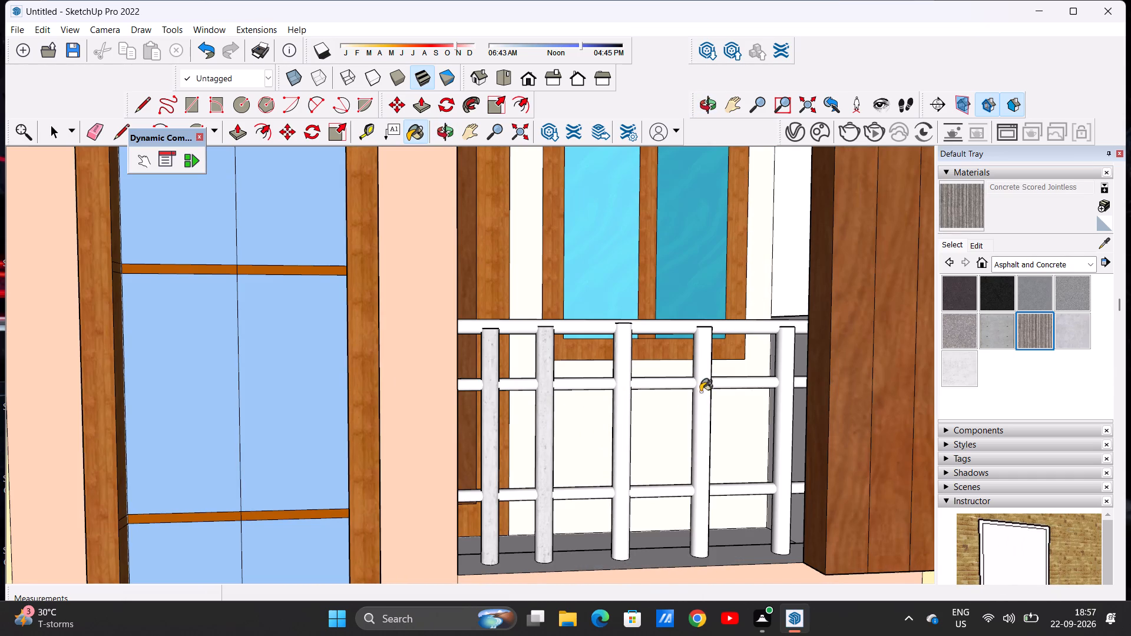
pyautogui.click(491, 424)
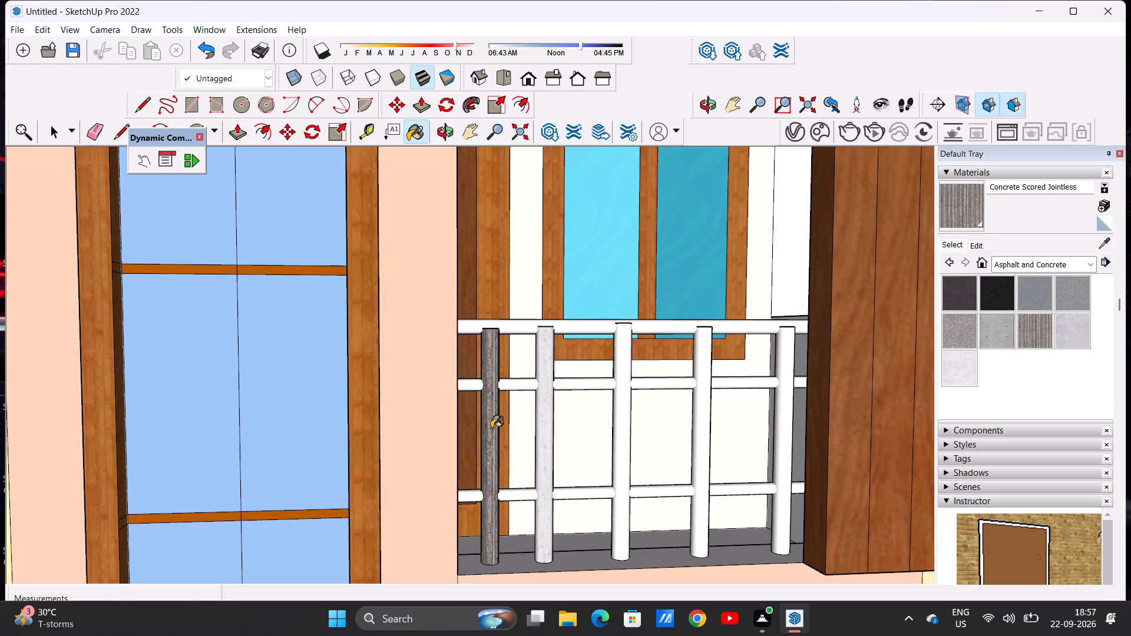
pyautogui.scroll(-10, 491, 428)
pyautogui.moveTo(518, 424); pyautogui.dragTo(460, 463, button='middle')
pyautogui.scroll(2, 494, 446)
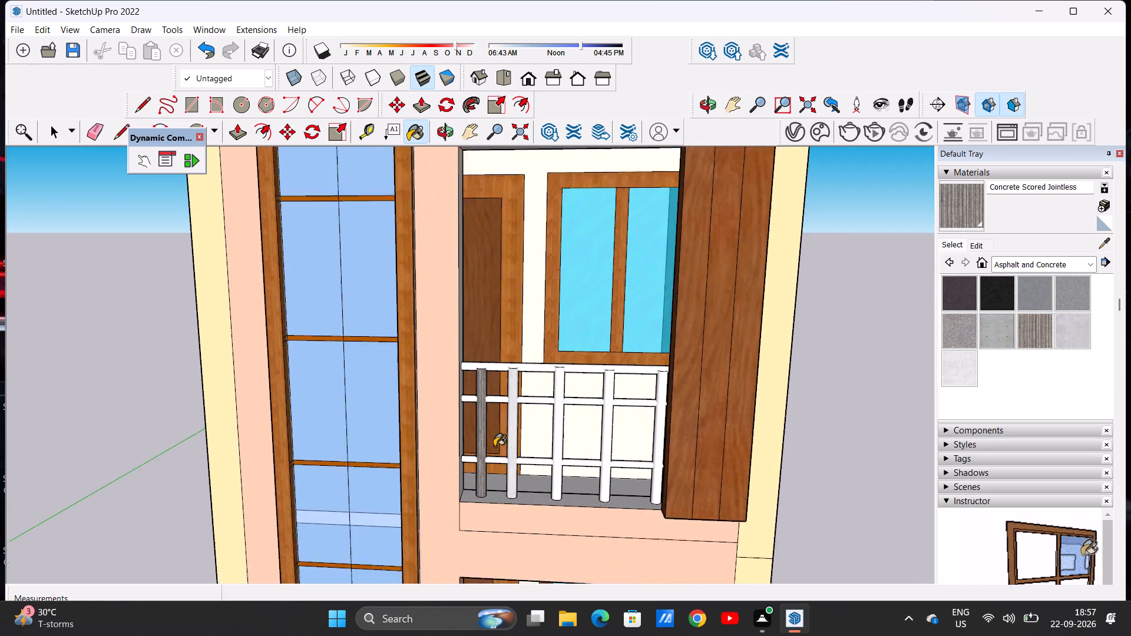
pyautogui.scroll(2, 494, 446)
pyautogui.click(518, 420)
pyautogui.click(567, 414)
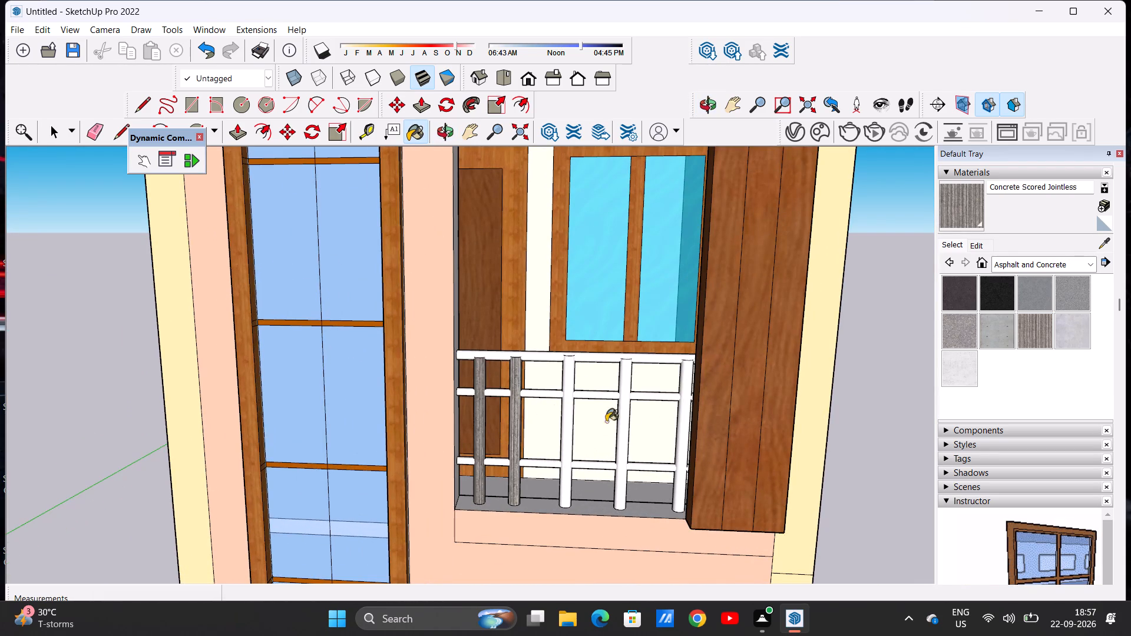
pyautogui.click(610, 442)
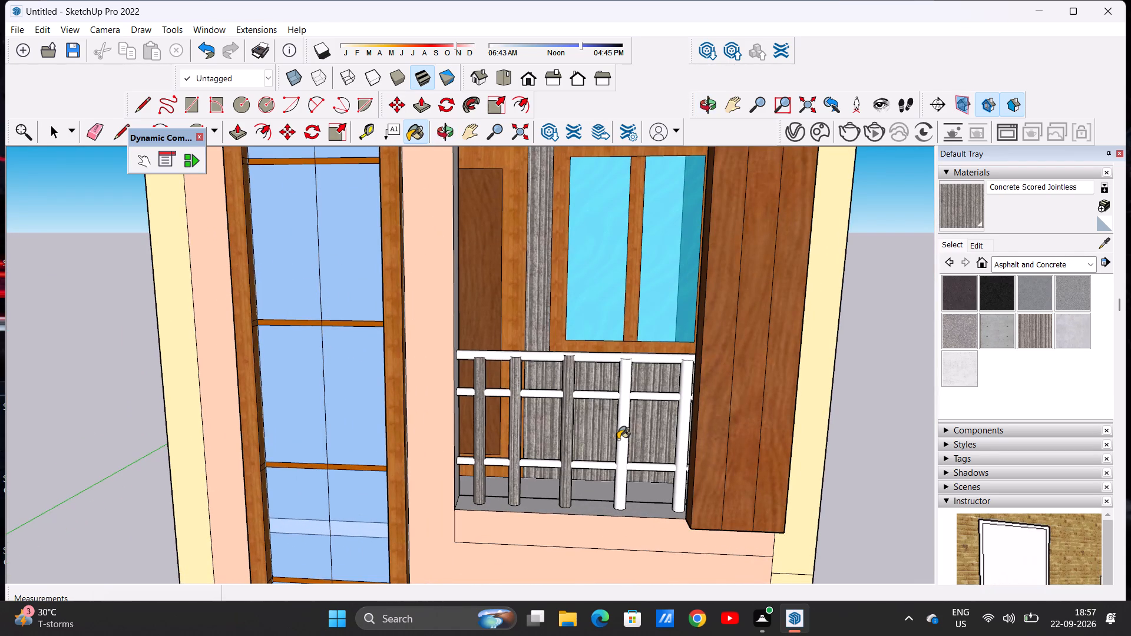
pyautogui.hotkey('ctrl', 'z')
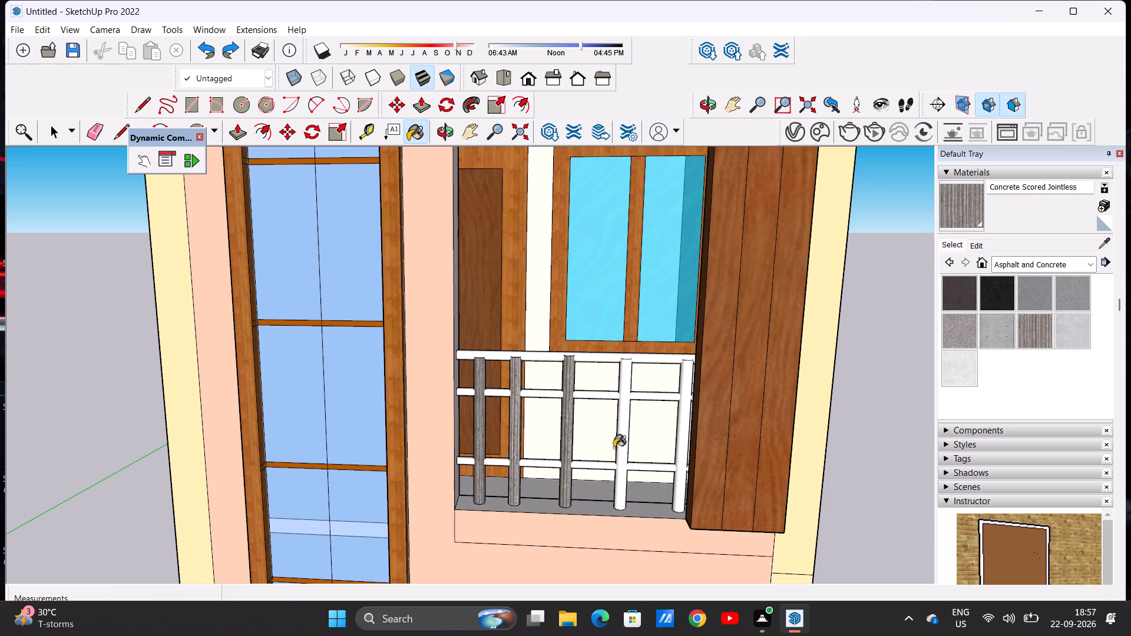
pyautogui.click(623, 428)
pyautogui.click(686, 424)
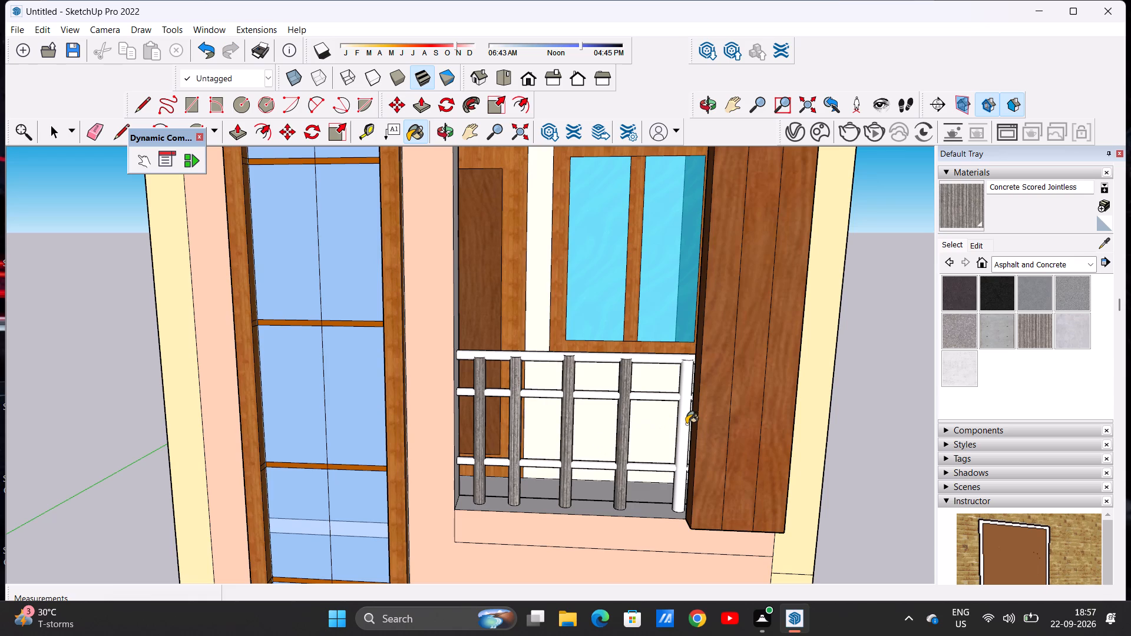
# Paint the three horizontal rails of the middle balcony railing with Concrete Scored Jointless.
pyautogui.click(660, 360)
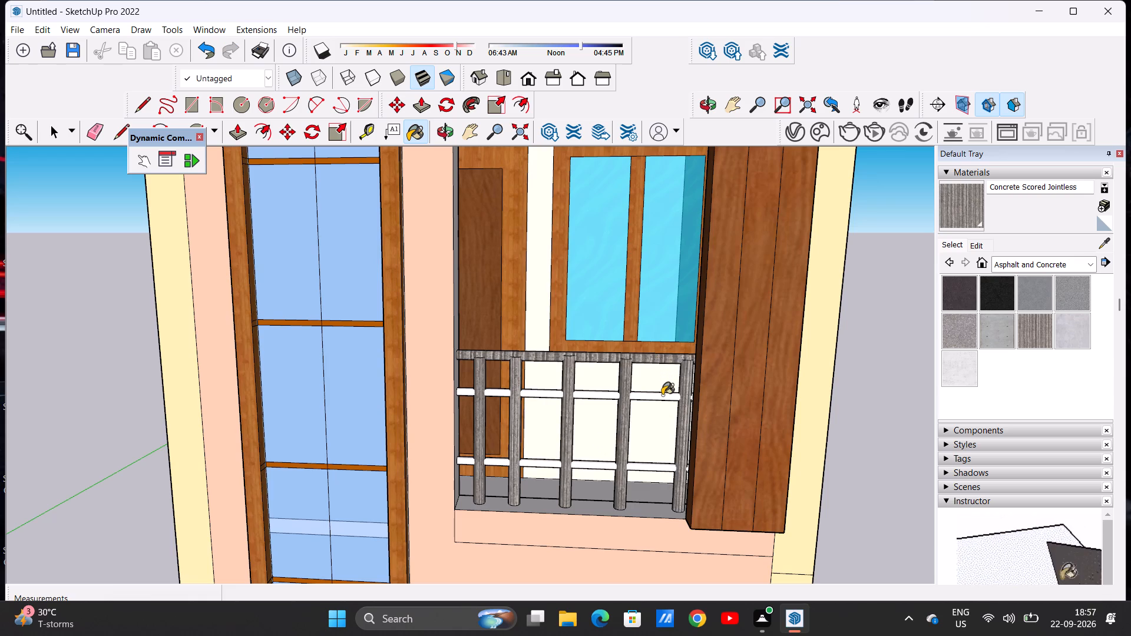
pyautogui.click(662, 395)
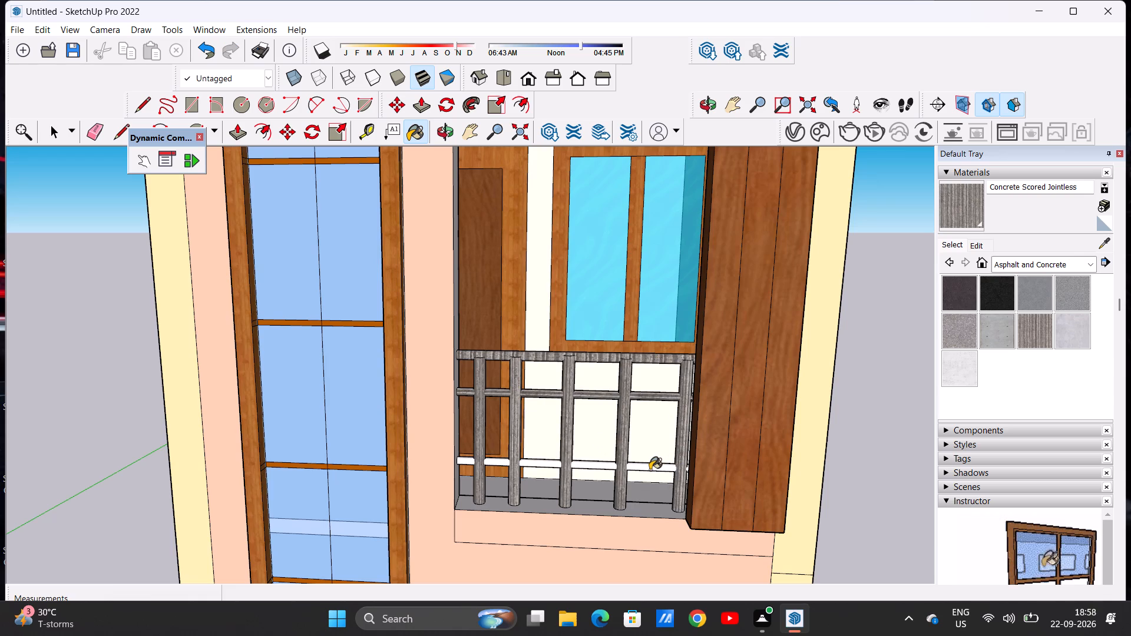
pyautogui.click(645, 465)
# Examine the whole house from near and far to judge the painted railings against the front facade.
pyautogui.scroll(-5, 648, 459)
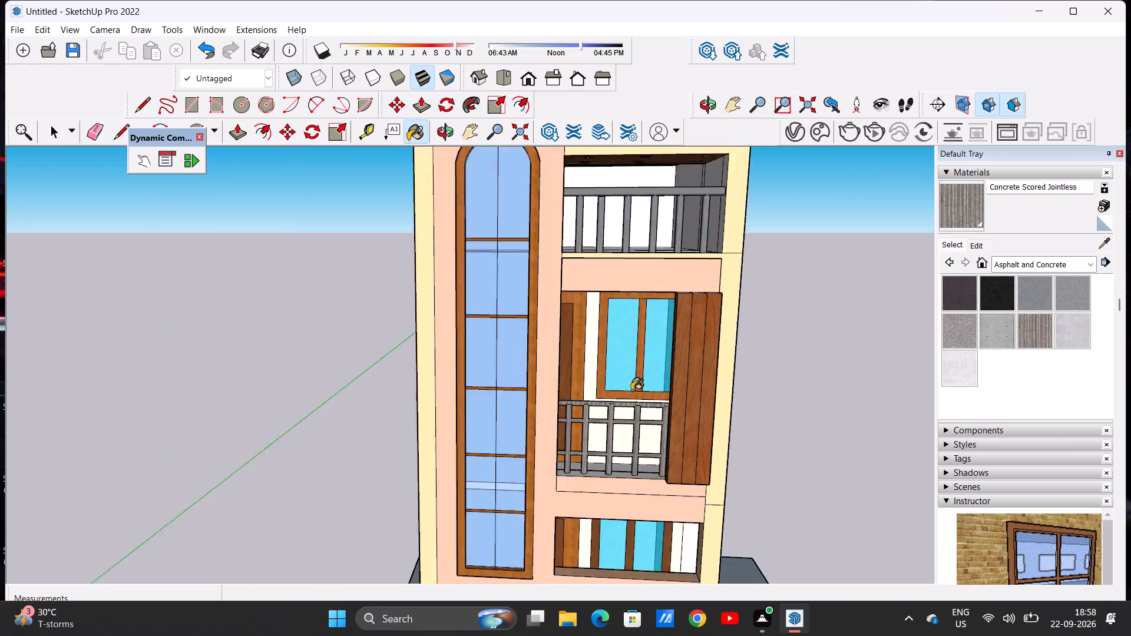
pyautogui.scroll(-7, 631, 390)
pyautogui.press('space')
pyautogui.moveTo(826, 440); pyautogui.dragTo(739, 344, button='middle')
pyautogui.scroll(-5, 739, 344)
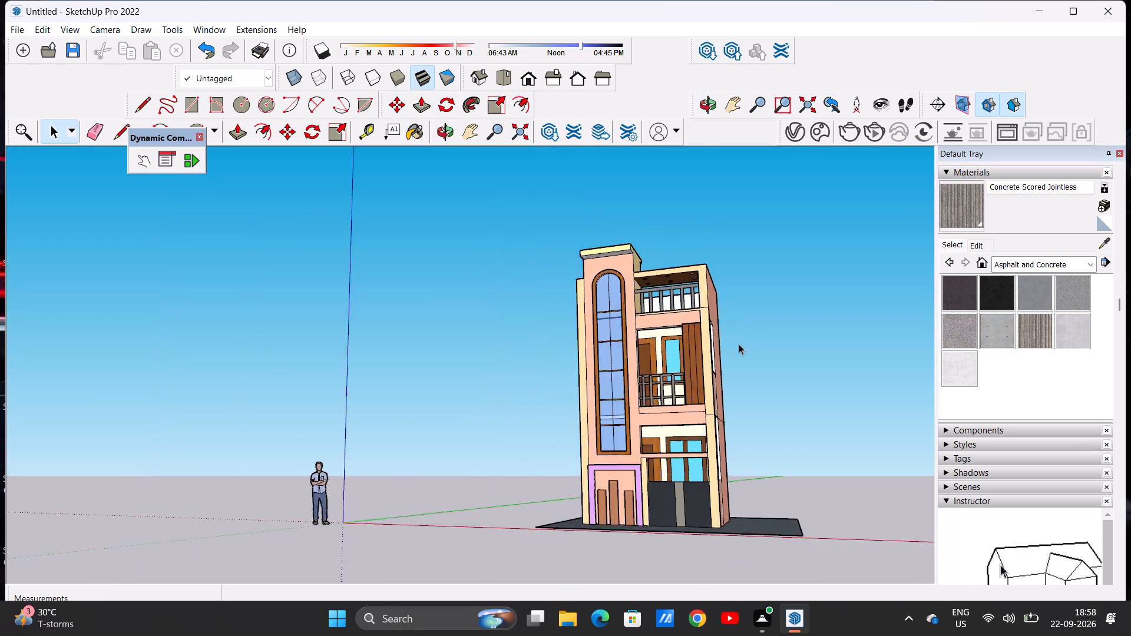
pyautogui.scroll(-9, 739, 344)
pyautogui.moveTo(713, 375); pyautogui.dragTo(700, 428, button='middle')
pyautogui.scroll(10, 699, 435)
pyautogui.moveTo(691, 438); pyautogui.dragTo(762, 462, button='middle')
pyautogui.scroll(-8, 739, 418)
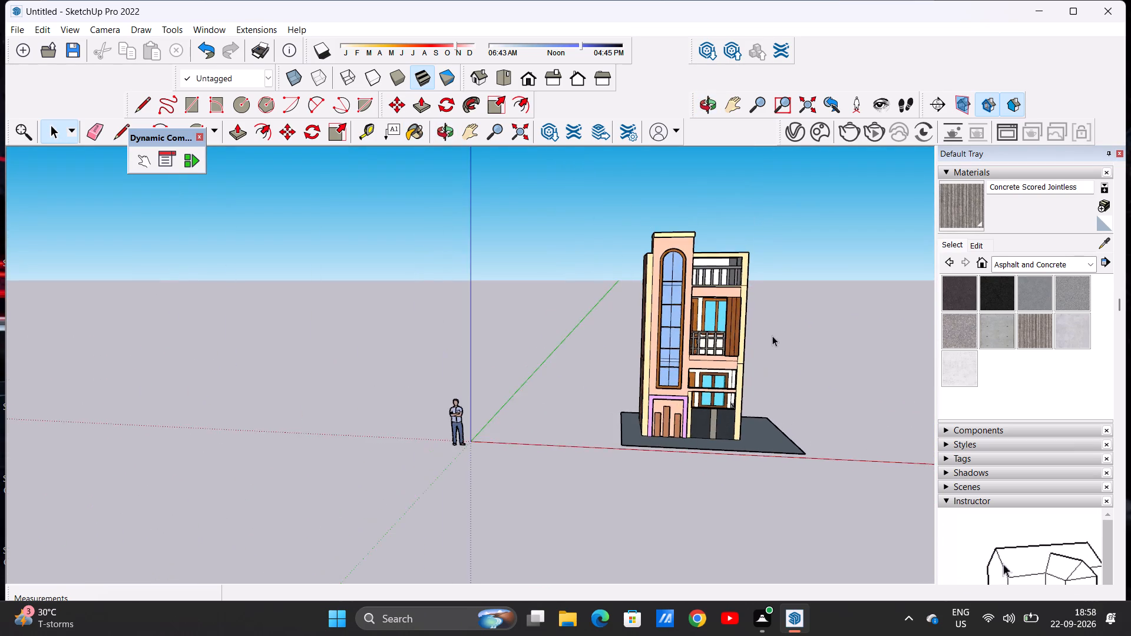
pyautogui.scroll(5, 773, 335)
pyautogui.moveTo(747, 406); pyautogui.dragTo(794, 403, button='middle')
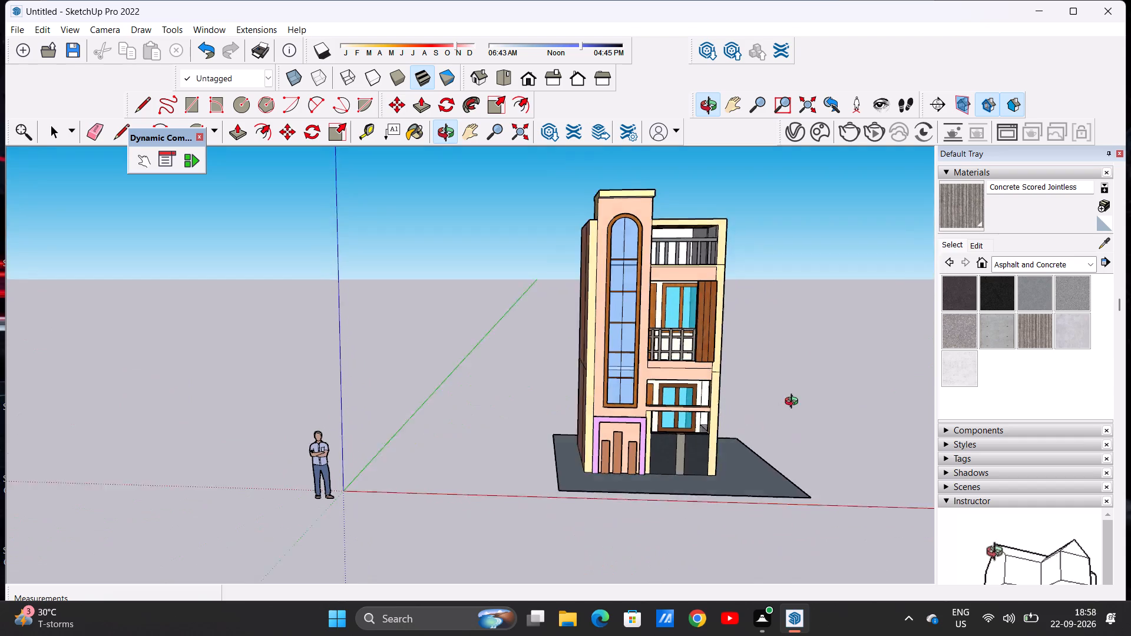
pyautogui.moveTo(794, 403); pyautogui.dragTo(798, 430, button='middle')
# Erase the upper vertical seam line on the windowless side wall next to the arched-window tower.
pyautogui.click(87, 134)
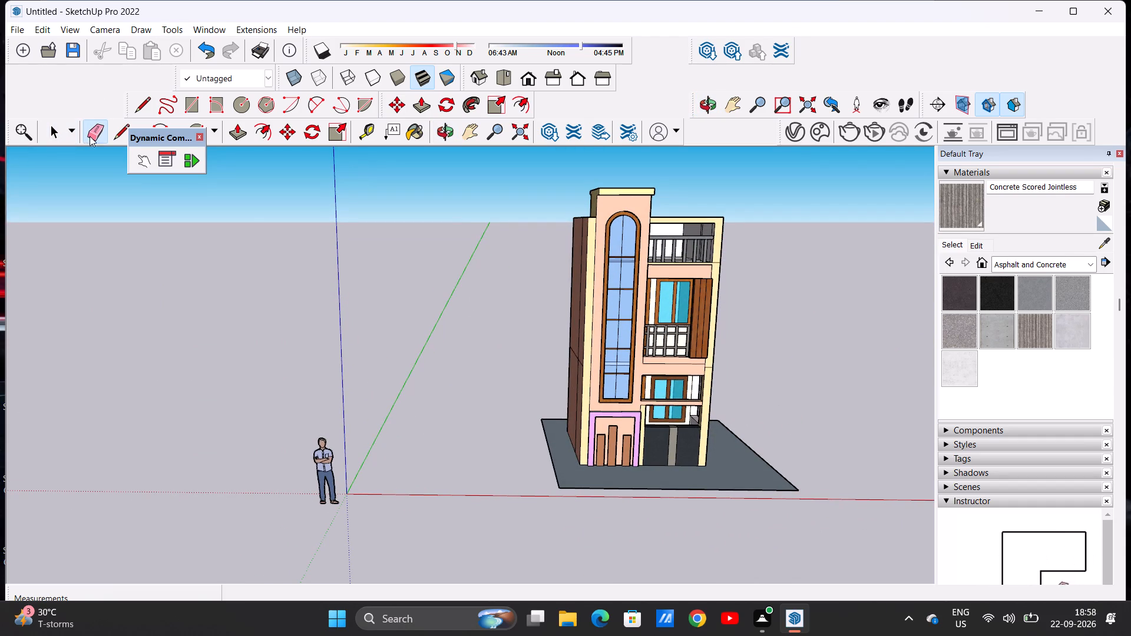
pyautogui.moveTo(432, 345); pyautogui.dragTo(659, 364, button='middle')
pyautogui.scroll(1, 468, 351)
pyautogui.scroll(10, 593, 330)
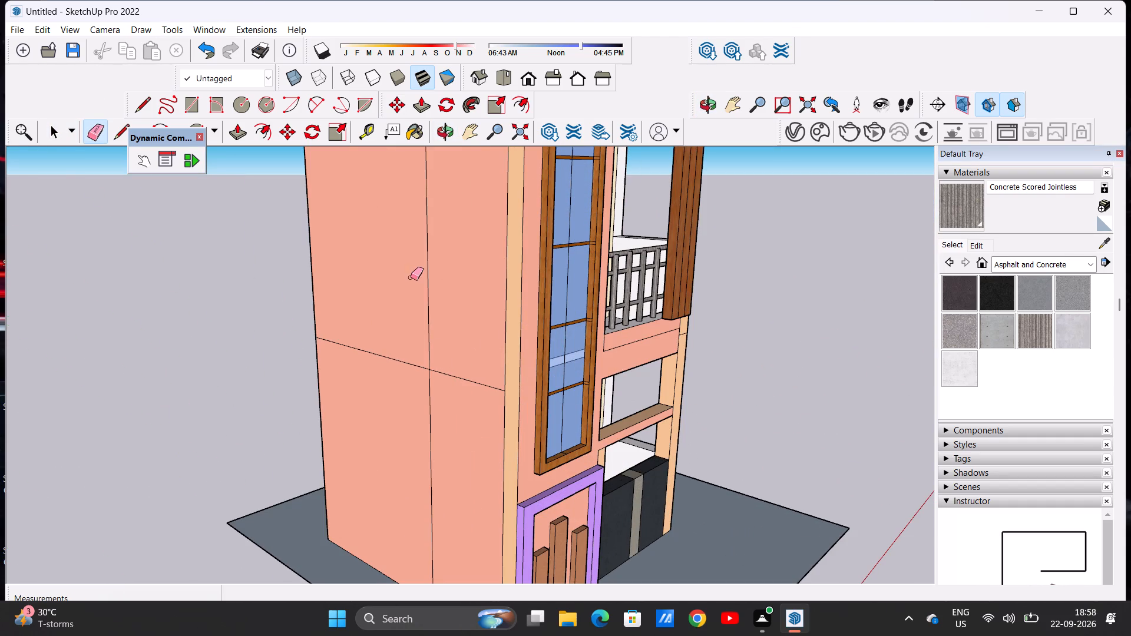
pyautogui.click(428, 244)
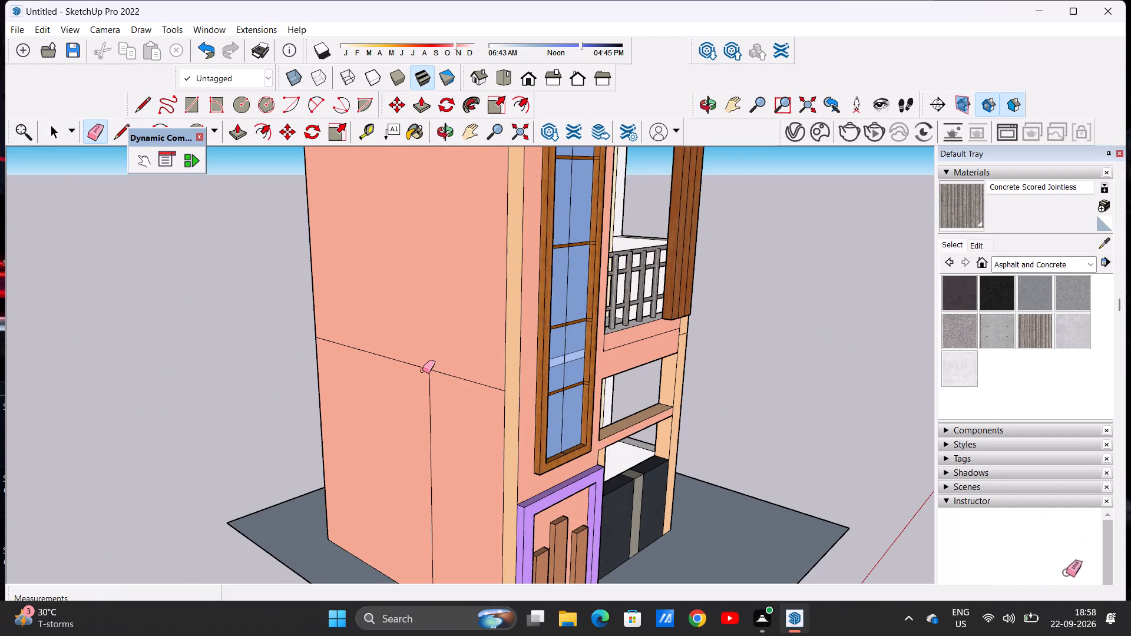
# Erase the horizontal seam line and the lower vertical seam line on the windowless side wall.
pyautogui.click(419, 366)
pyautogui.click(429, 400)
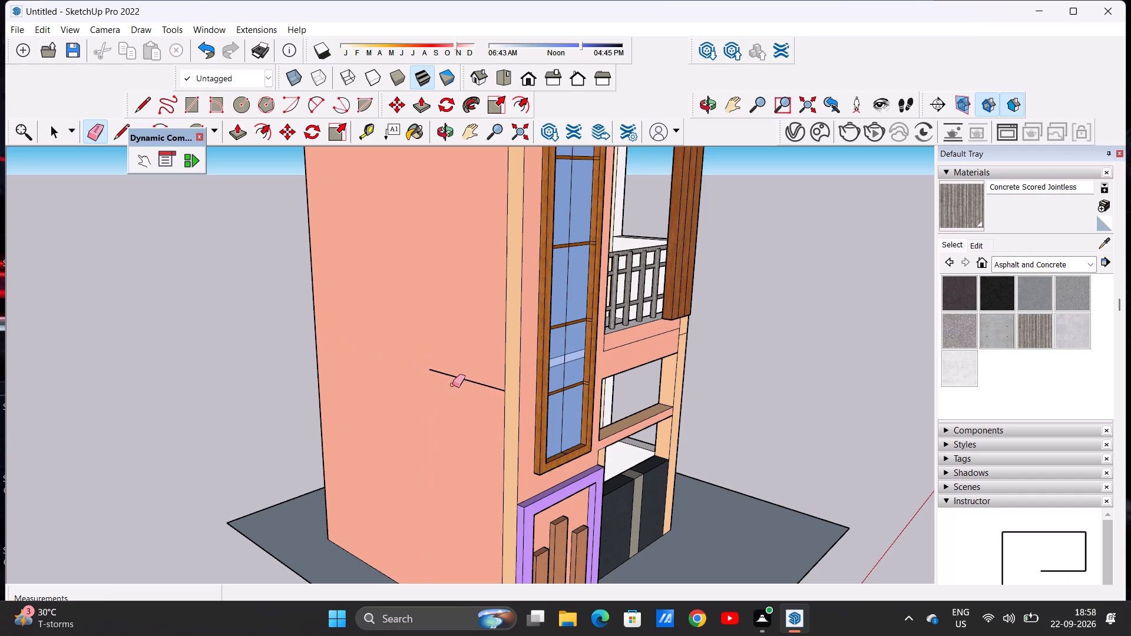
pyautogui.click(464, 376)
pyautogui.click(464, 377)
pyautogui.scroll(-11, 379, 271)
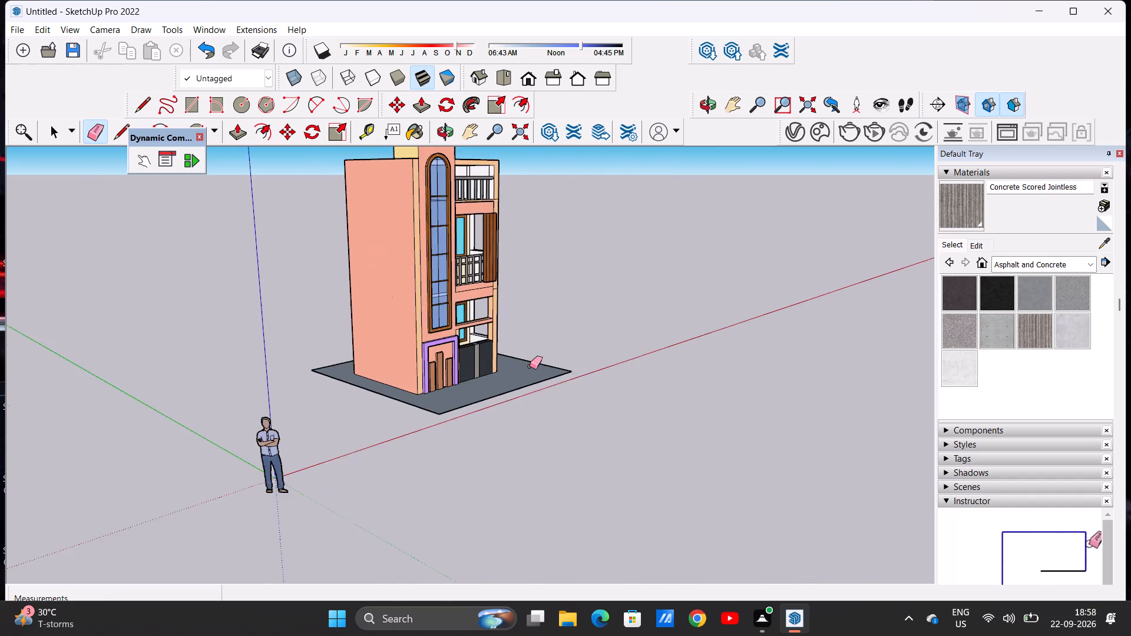
# Examine the front facade and the undersides of its balcony recesses from below and from a distance.
pyautogui.moveTo(543, 365); pyautogui.dragTo(402, 196, button='middle')
pyautogui.scroll(-1, 402, 195)
pyautogui.scroll(17, 510, 353)
pyautogui.moveTo(452, 291); pyautogui.dragTo(437, 218, button='middle')
pyautogui.scroll(1, 450, 287)
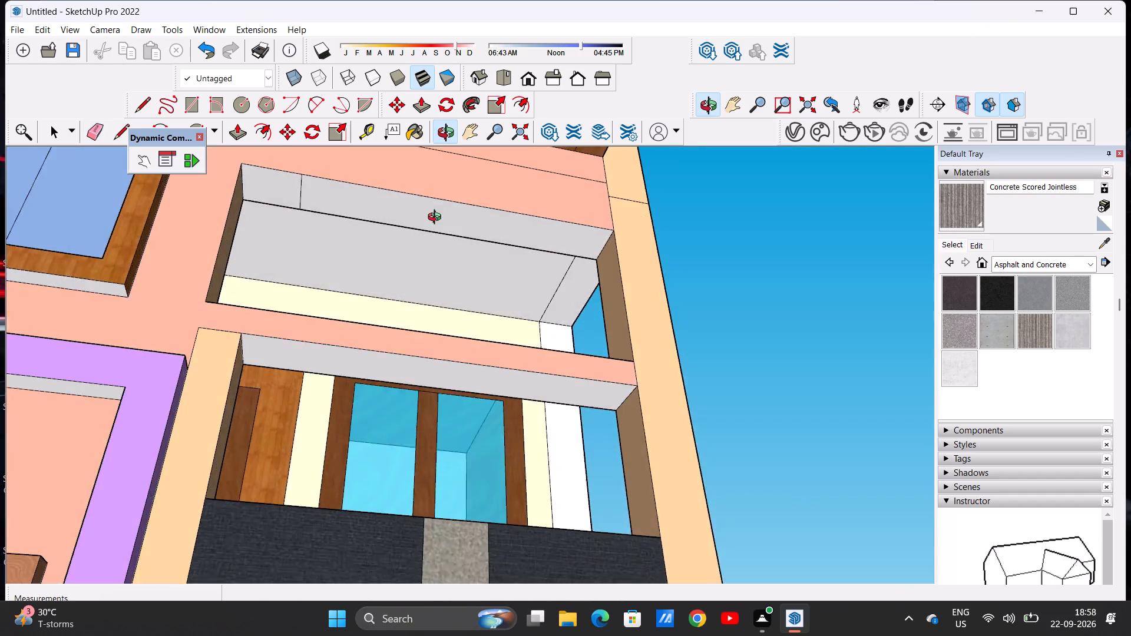
pyautogui.moveTo(437, 218); pyautogui.dragTo(359, 377, button='middle')
pyautogui.scroll(-20, 355, 361)
pyautogui.scroll(-2, 355, 361)
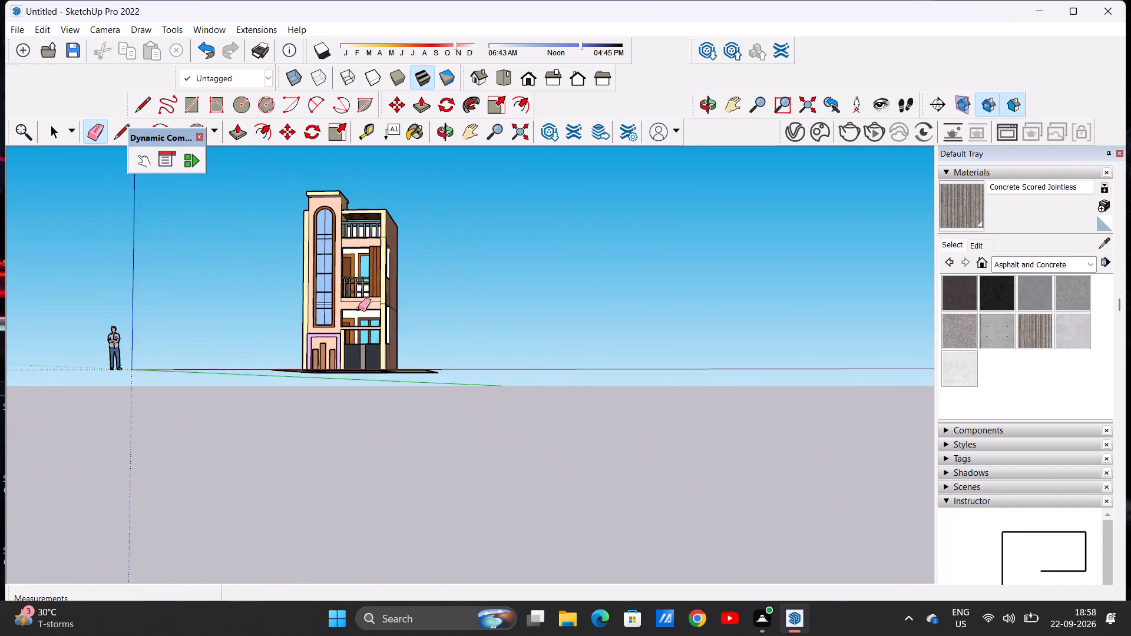
pyautogui.scroll(9, 355, 250)
pyautogui.moveTo(392, 332); pyautogui.dragTo(389, 206, button='middle')
pyautogui.scroll(9, 388, 255)
pyautogui.moveTo(323, 328); pyautogui.dragTo(343, 240, button='middle')
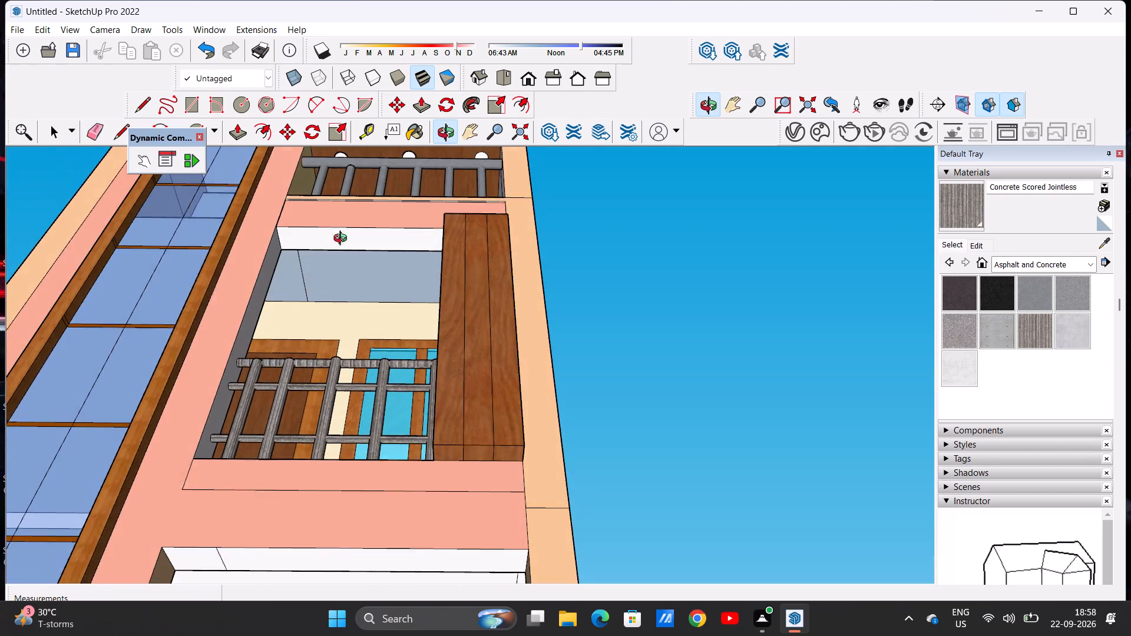
pyautogui.moveTo(343, 240); pyautogui.dragTo(344, 238, button='middle')
pyautogui.scroll(11, 351, 272)
pyautogui.scroll(-4, 351, 274)
pyautogui.scroll(1, 351, 274)
pyautogui.scroll(-14, 351, 274)
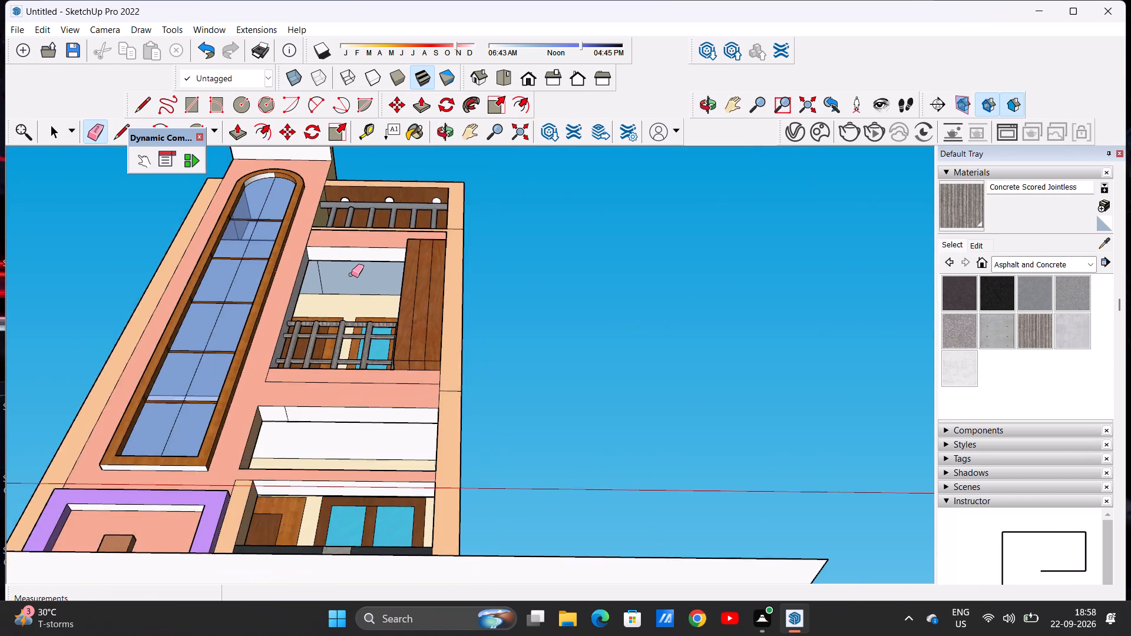
pyautogui.moveTo(351, 274); pyautogui.dragTo(378, 377, button='middle')
pyautogui.scroll(-10, 367, 358)
pyautogui.moveTo(352, 349); pyautogui.dragTo(325, 529, button='middle')
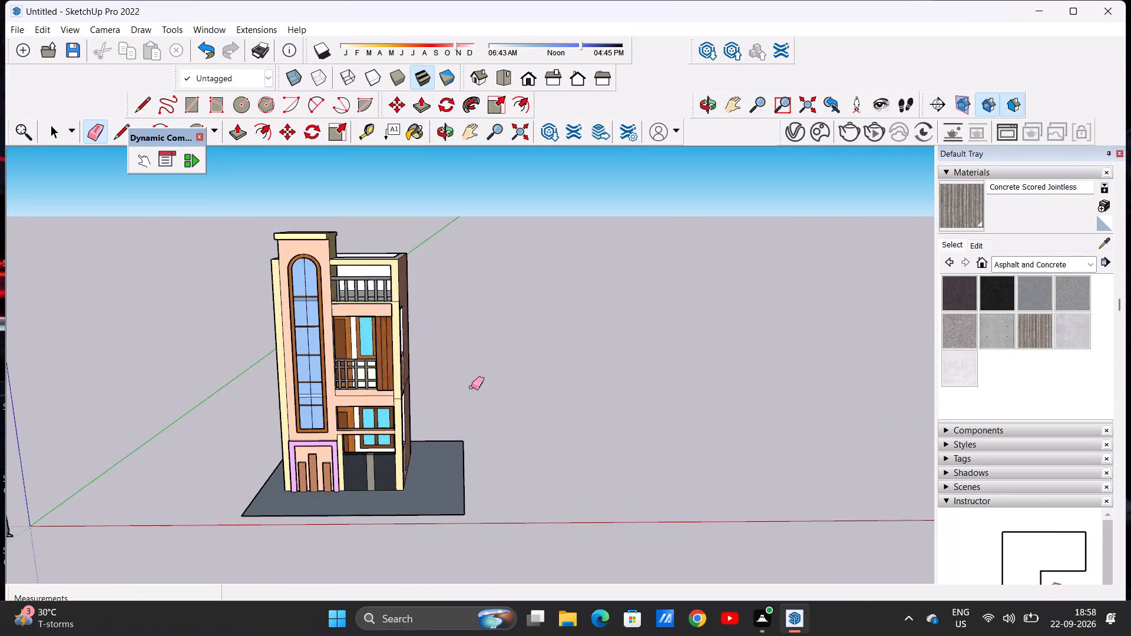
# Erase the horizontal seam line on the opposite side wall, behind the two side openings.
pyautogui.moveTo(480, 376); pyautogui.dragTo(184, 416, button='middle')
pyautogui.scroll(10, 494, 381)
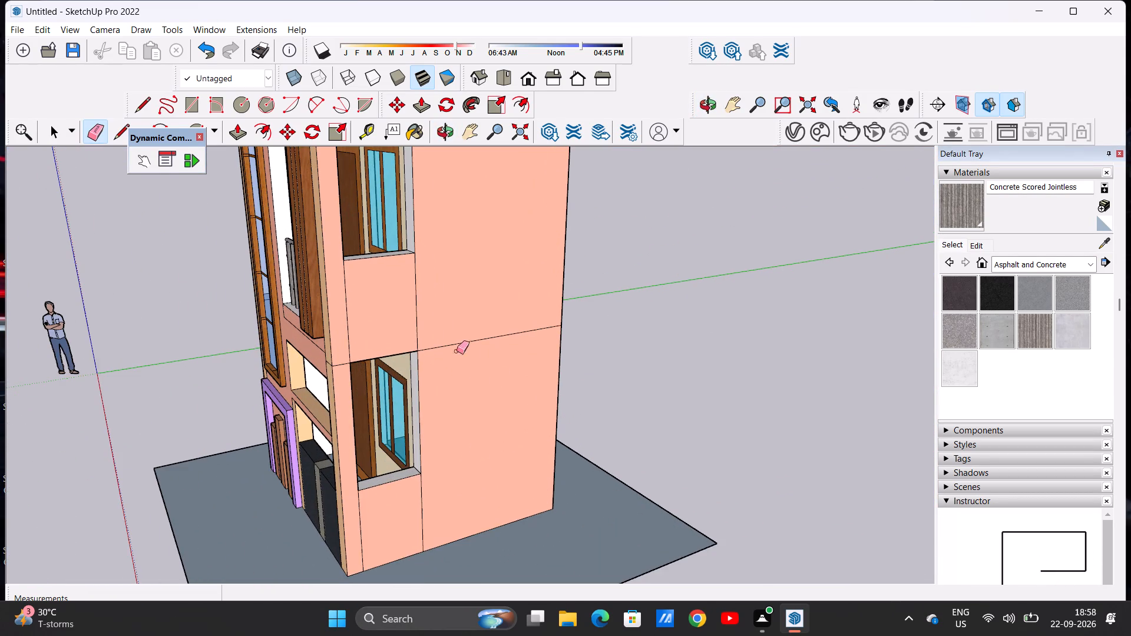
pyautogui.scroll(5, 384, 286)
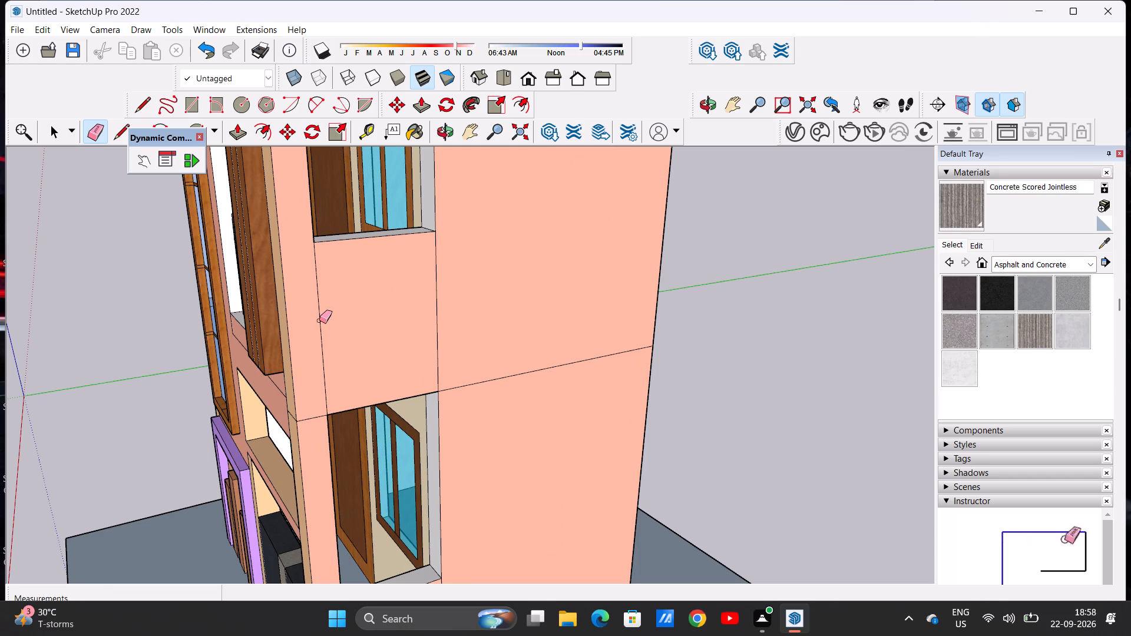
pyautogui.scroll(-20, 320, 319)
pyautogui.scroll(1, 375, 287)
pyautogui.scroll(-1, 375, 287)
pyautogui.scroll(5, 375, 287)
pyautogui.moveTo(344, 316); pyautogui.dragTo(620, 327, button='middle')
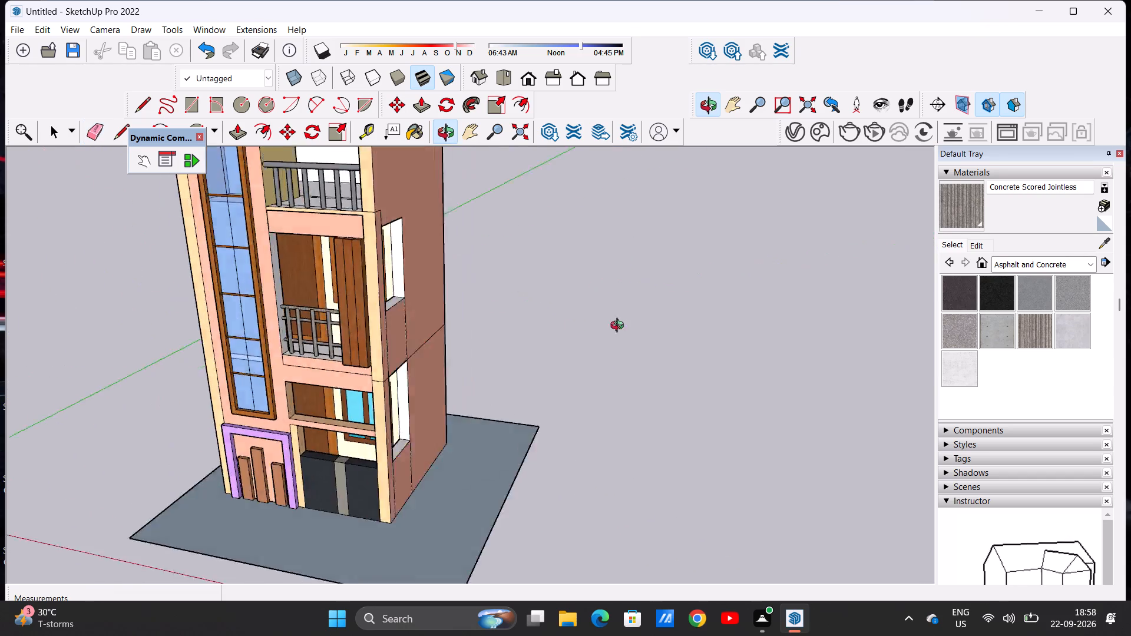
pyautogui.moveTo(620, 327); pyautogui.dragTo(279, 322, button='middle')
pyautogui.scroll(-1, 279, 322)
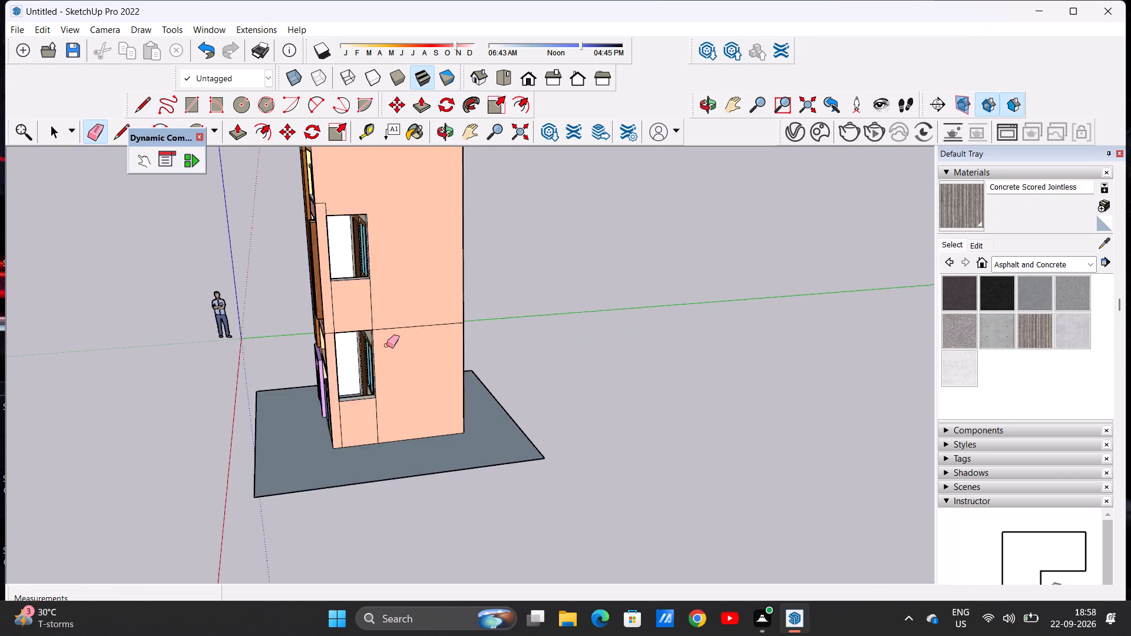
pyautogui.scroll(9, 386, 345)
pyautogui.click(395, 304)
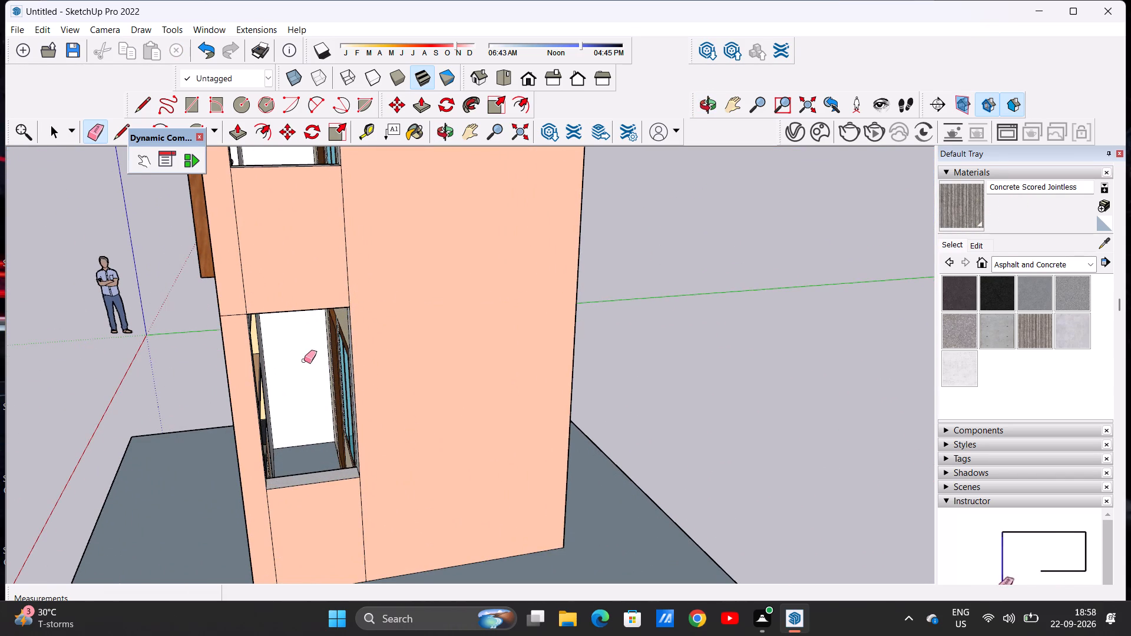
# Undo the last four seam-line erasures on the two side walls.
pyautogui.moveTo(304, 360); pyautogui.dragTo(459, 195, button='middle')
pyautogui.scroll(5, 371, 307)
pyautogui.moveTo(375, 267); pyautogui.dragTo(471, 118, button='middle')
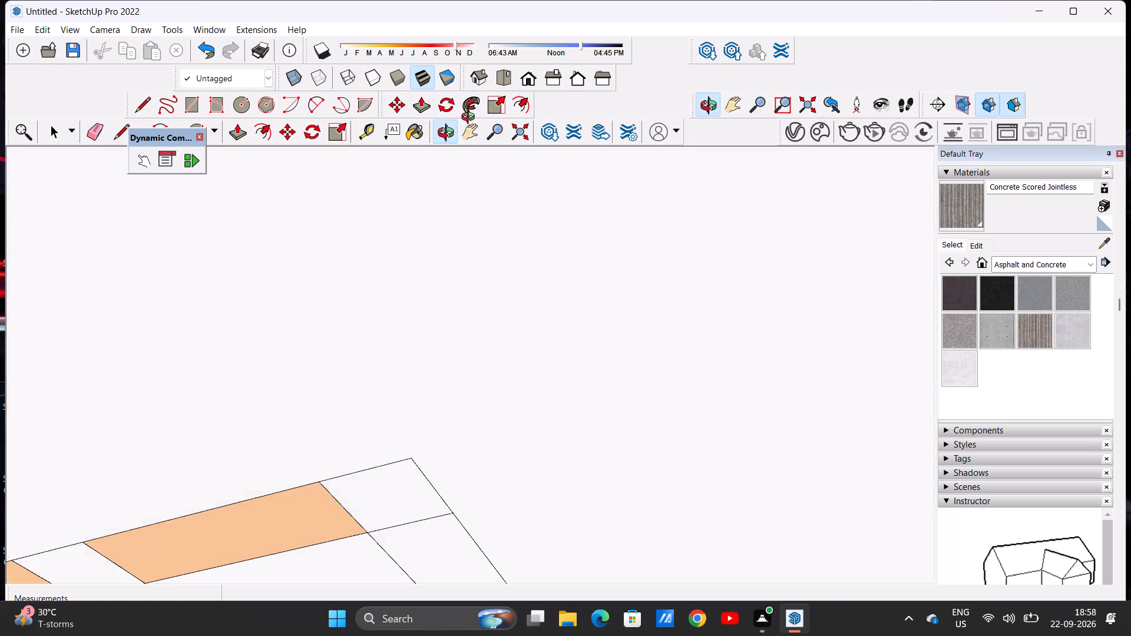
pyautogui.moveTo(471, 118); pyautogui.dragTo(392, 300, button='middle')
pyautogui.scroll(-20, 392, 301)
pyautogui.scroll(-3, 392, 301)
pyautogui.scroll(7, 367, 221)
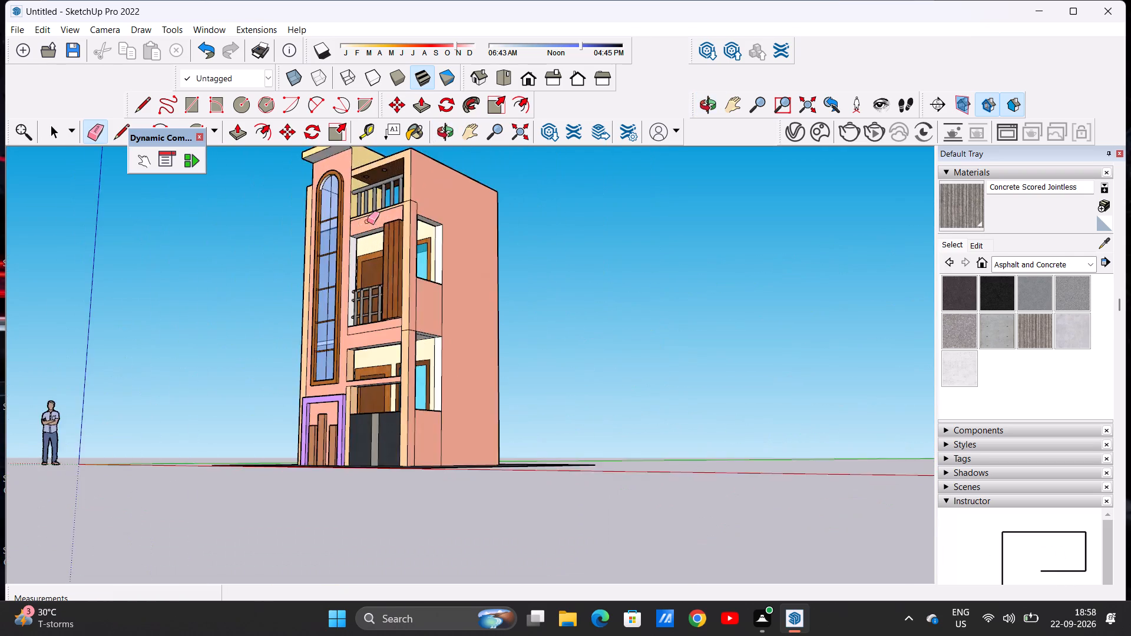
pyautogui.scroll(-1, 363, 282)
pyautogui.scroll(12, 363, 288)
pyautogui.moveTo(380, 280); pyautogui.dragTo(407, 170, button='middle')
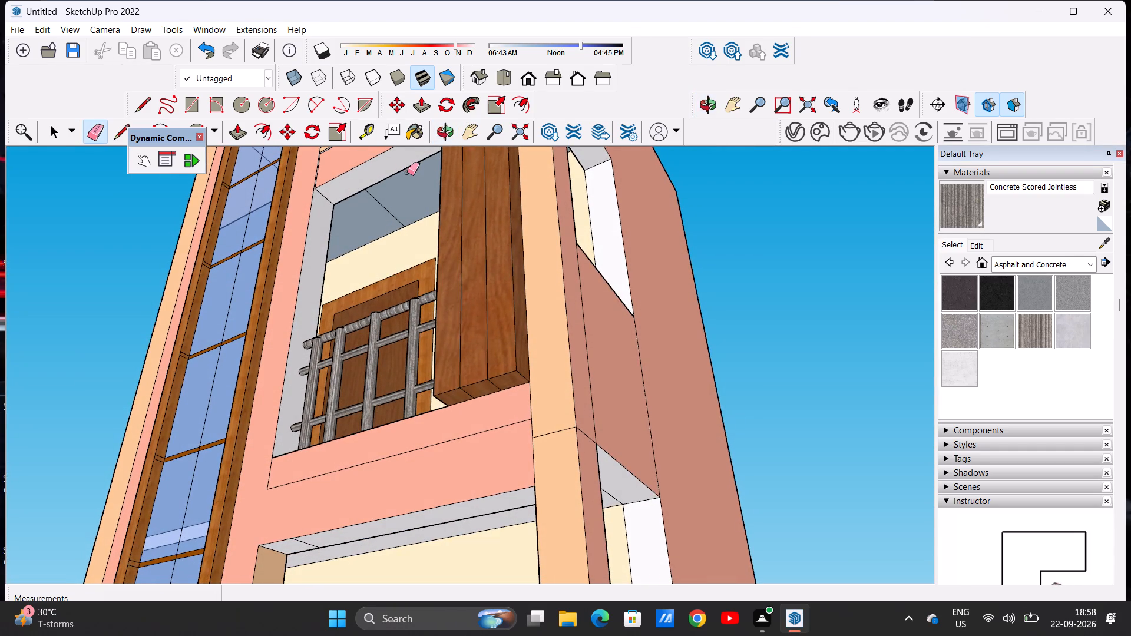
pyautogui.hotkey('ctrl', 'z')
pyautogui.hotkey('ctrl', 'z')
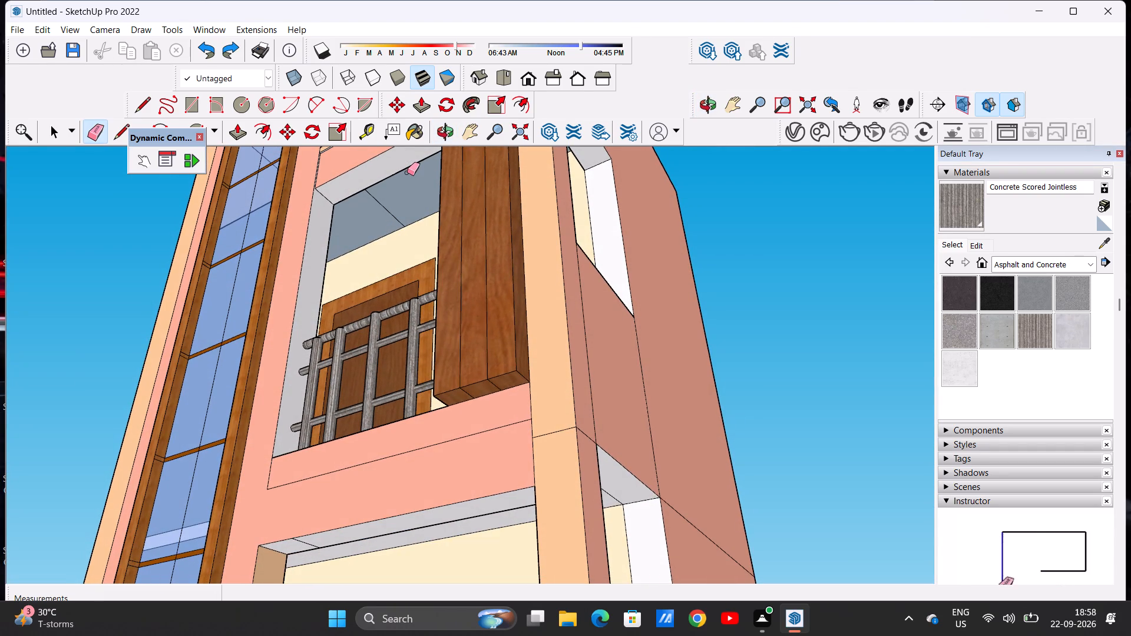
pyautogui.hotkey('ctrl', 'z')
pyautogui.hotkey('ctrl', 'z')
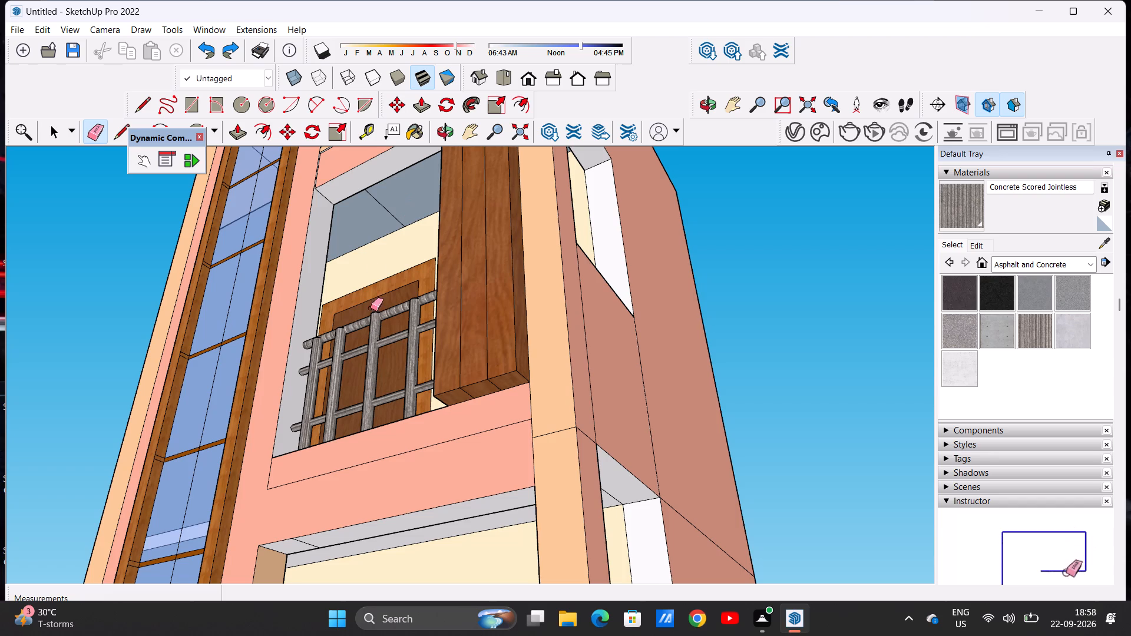
# Erase only the lower vertical seam line on the windowless side wall, keeping the horizontal one.
pyautogui.scroll(-4, 410, 312)
pyautogui.scroll(4, 450, 429)
pyautogui.scroll(-19, 444, 406)
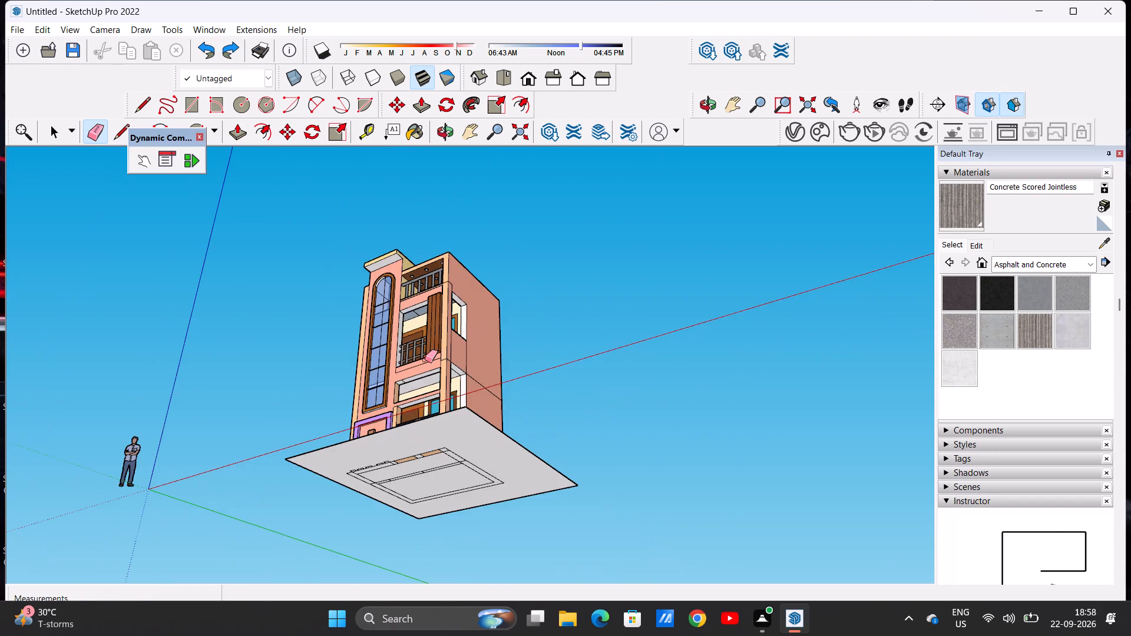
pyautogui.moveTo(440, 351); pyautogui.dragTo(512, 494, button='middle')
pyautogui.scroll(-1, 512, 491)
pyautogui.moveTo(415, 407); pyautogui.dragTo(548, 422, button='middle')
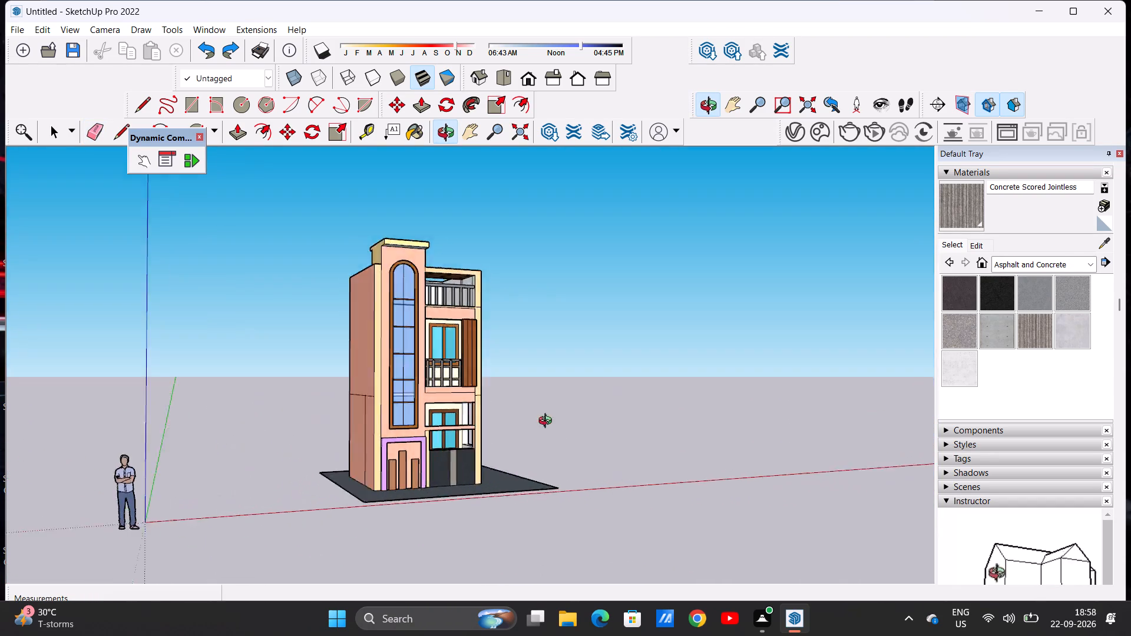
pyautogui.moveTo(548, 422); pyautogui.dragTo(951, 355, button='middle')
pyautogui.scroll(6, 427, 415)
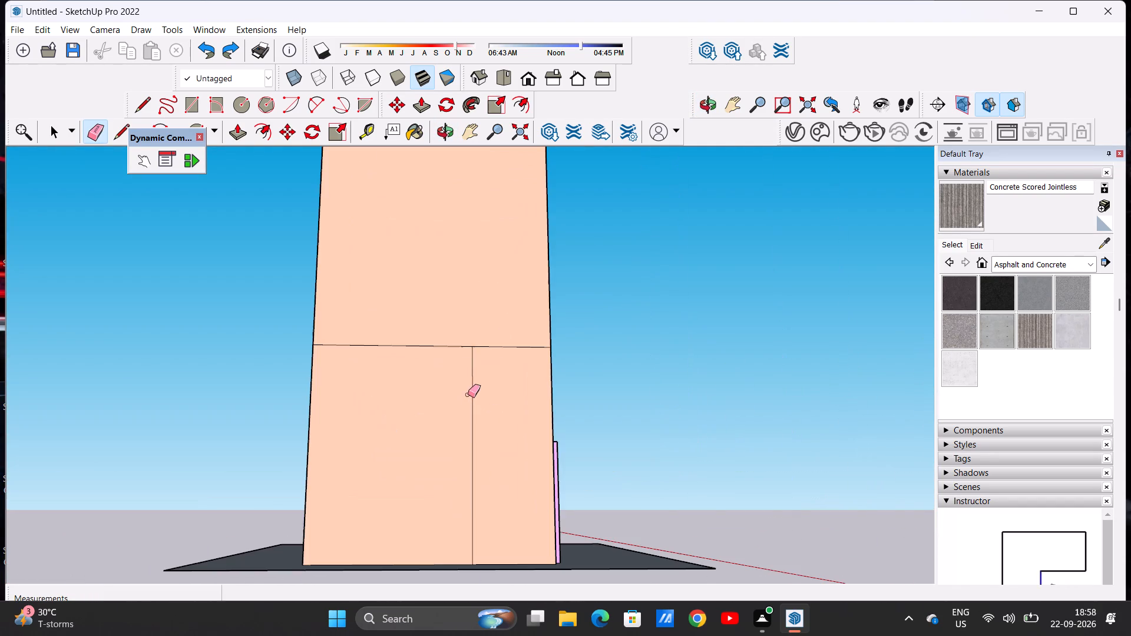
pyautogui.scroll(1, 468, 395)
pyautogui.click(472, 420)
# Examine the two openings in the other side wall and the lower balcony recess up close.
pyautogui.scroll(-10, 482, 408)
pyautogui.scroll(1, 575, 412)
pyautogui.moveTo(614, 406); pyautogui.dragTo(148, 508, button='middle')
pyautogui.moveTo(481, 459); pyautogui.dragTo(213, 524, button='middle')
pyautogui.scroll(2, 419, 449)
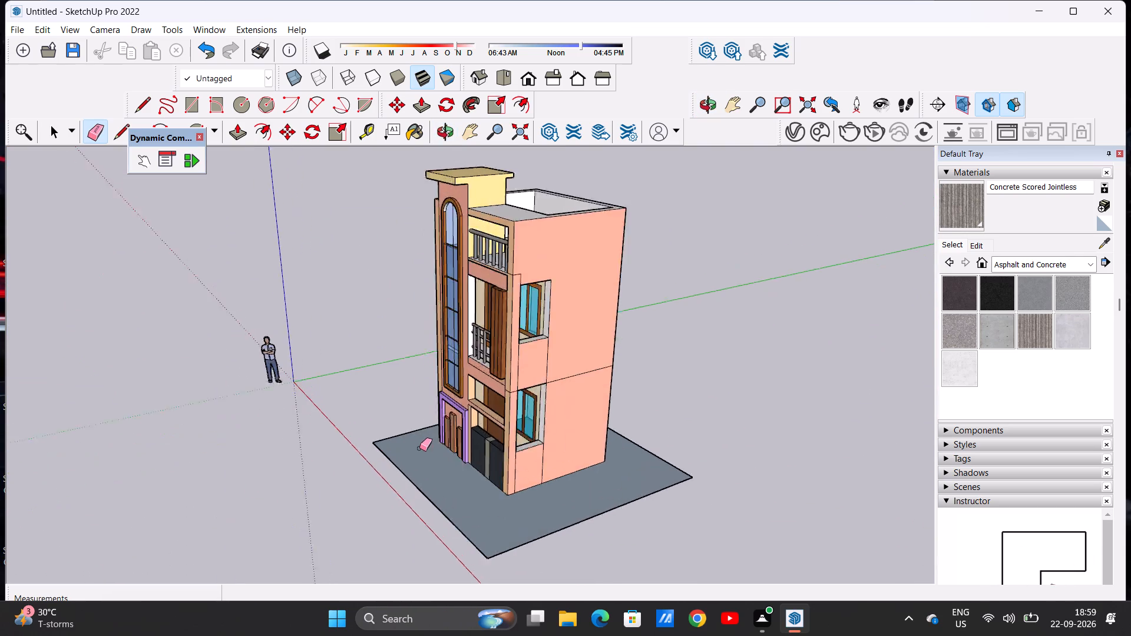
pyautogui.scroll(6, 419, 448)
pyautogui.moveTo(504, 452); pyautogui.dragTo(398, 440, button='middle')
pyautogui.scroll(-1, 401, 440)
pyautogui.scroll(4, 464, 396)
pyautogui.moveTo(584, 421); pyautogui.dragTo(515, 435, button='middle')
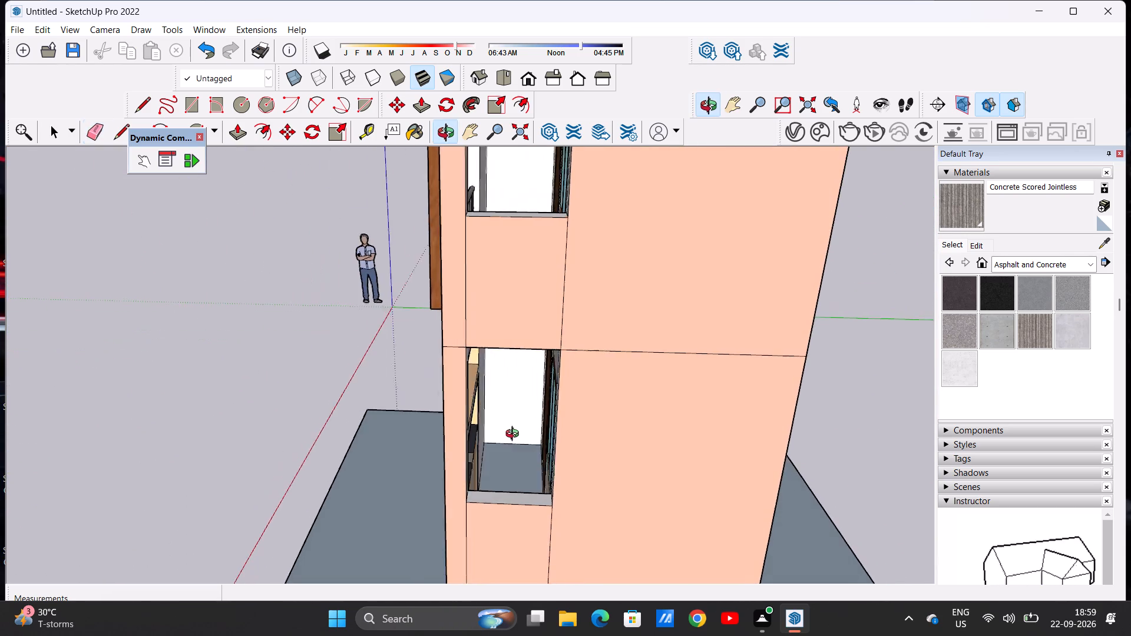
pyautogui.moveTo(515, 435); pyautogui.dragTo(514, 435, button='middle')
pyautogui.scroll(6, 507, 408)
pyautogui.scroll(-7, 507, 406)
pyautogui.press('space')
pyautogui.scroll(2, 506, 410)
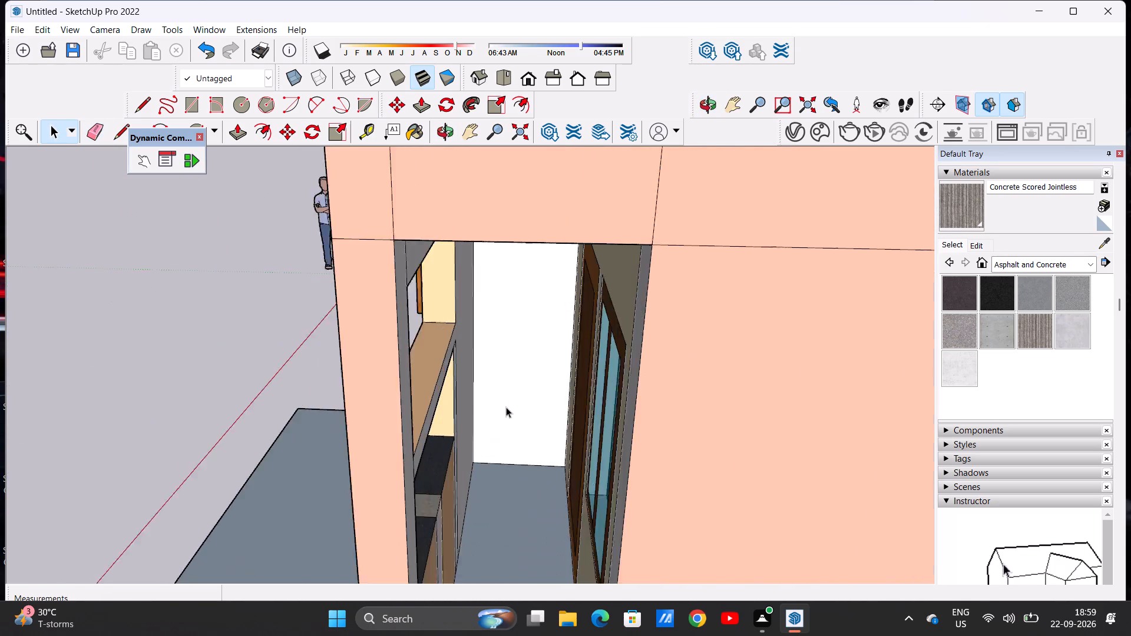
pyautogui.scroll(7, 506, 407)
pyautogui.scroll(-6, 509, 397)
pyautogui.moveTo(510, 397); pyautogui.dragTo(673, 390, button='middle')
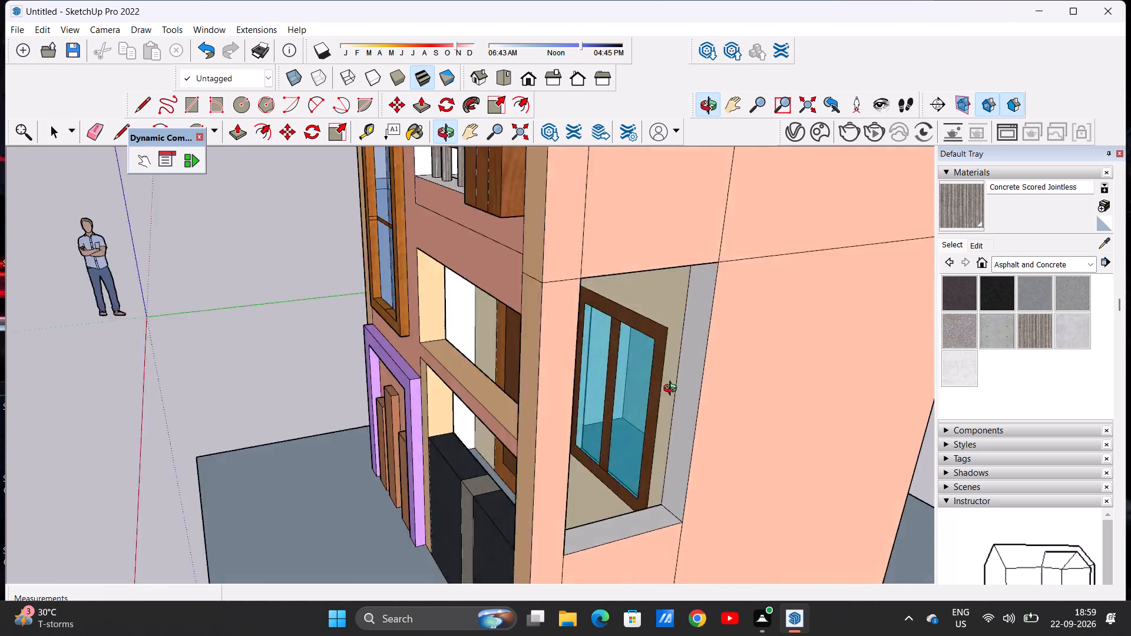
pyautogui.moveTo(673, 390); pyautogui.dragTo(882, 380, button='middle')
pyautogui.scroll(-12, 614, 395)
pyautogui.scroll(1, 617, 342)
pyautogui.scroll(-2, 617, 341)
pyautogui.moveTo(604, 380); pyautogui.dragTo(899, 364, button='middle')
pyautogui.scroll(6, 557, 359)
pyautogui.scroll(-1, 492, 322)
pyautogui.scroll(16, 491, 324)
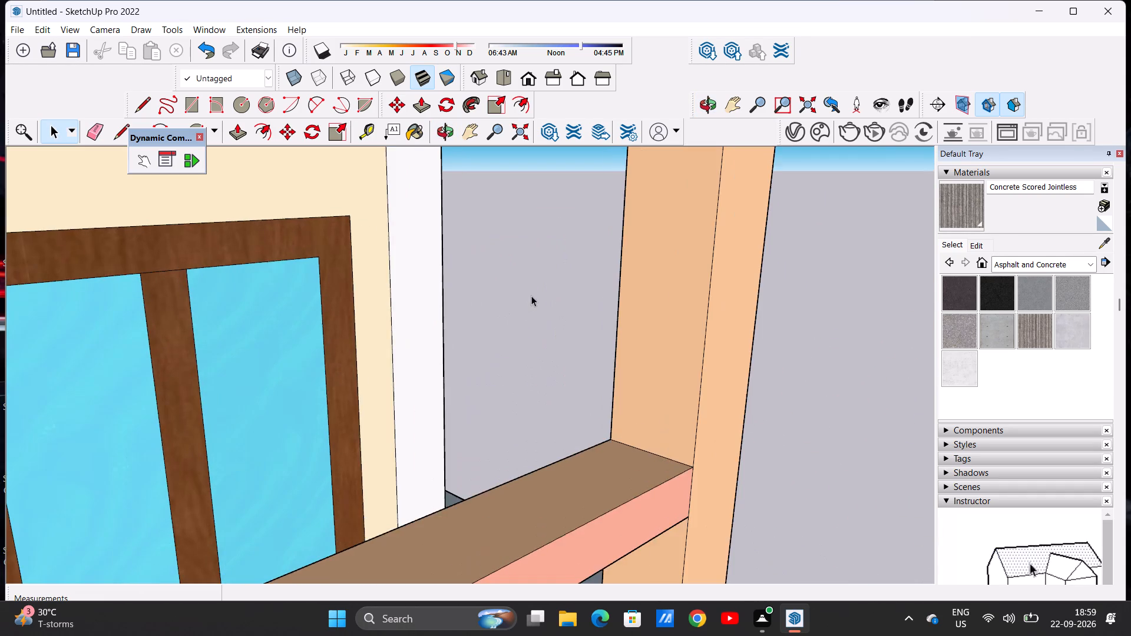
pyautogui.moveTo(531, 296); pyautogui.dragTo(430, 328, button='middle')
pyautogui.scroll(-8, 430, 328)
pyautogui.scroll(1, 430, 328)
pyautogui.scroll(-16, 430, 328)
# Examine the whole house from the side, from above and from the front, including the roof.
pyautogui.moveTo(444, 334); pyautogui.dragTo(270, 339, button='middle')
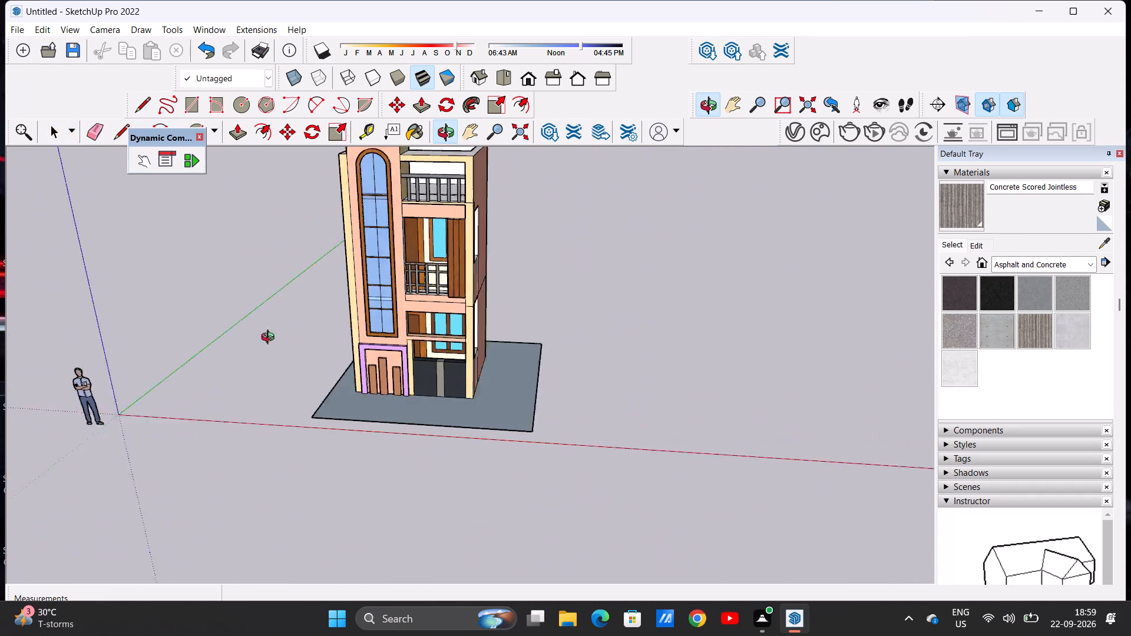
pyautogui.moveTo(270, 339); pyautogui.dragTo(0, 297, button='middle')
pyautogui.scroll(6, 577, 429)
pyautogui.scroll(-6, 558, 380)
pyautogui.moveTo(547, 337); pyautogui.dragTo(545, 395, button='middle')
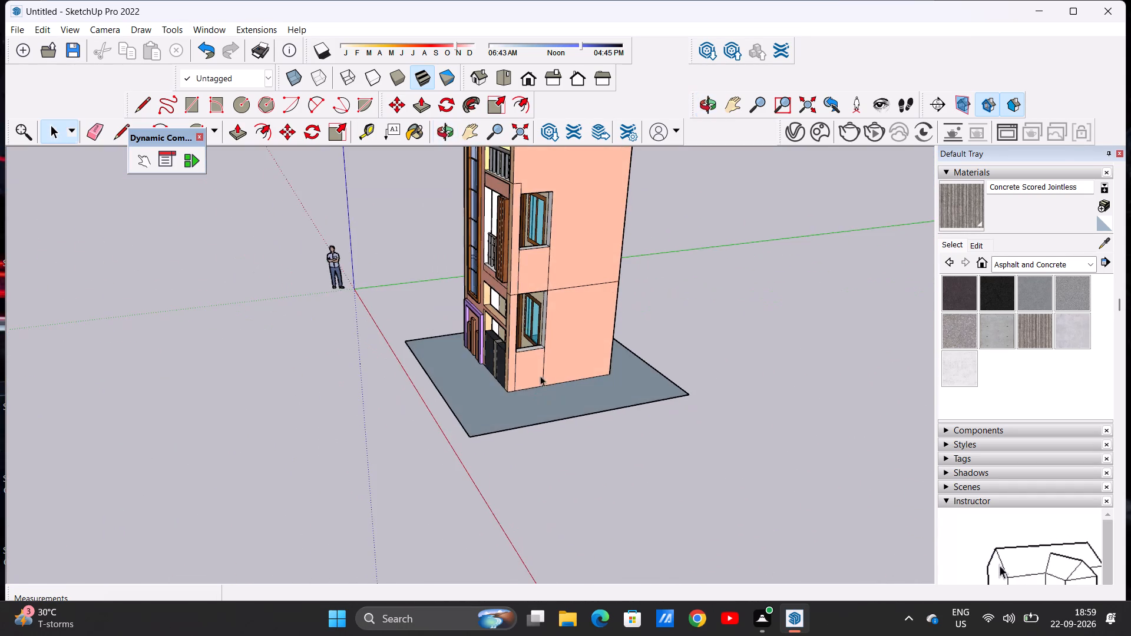
pyautogui.scroll(7, 553, 264)
pyautogui.scroll(-1, 535, 224)
pyautogui.moveTo(534, 228); pyautogui.dragTo(554, 319, button='middle')
pyautogui.scroll(-1, 543, 306)
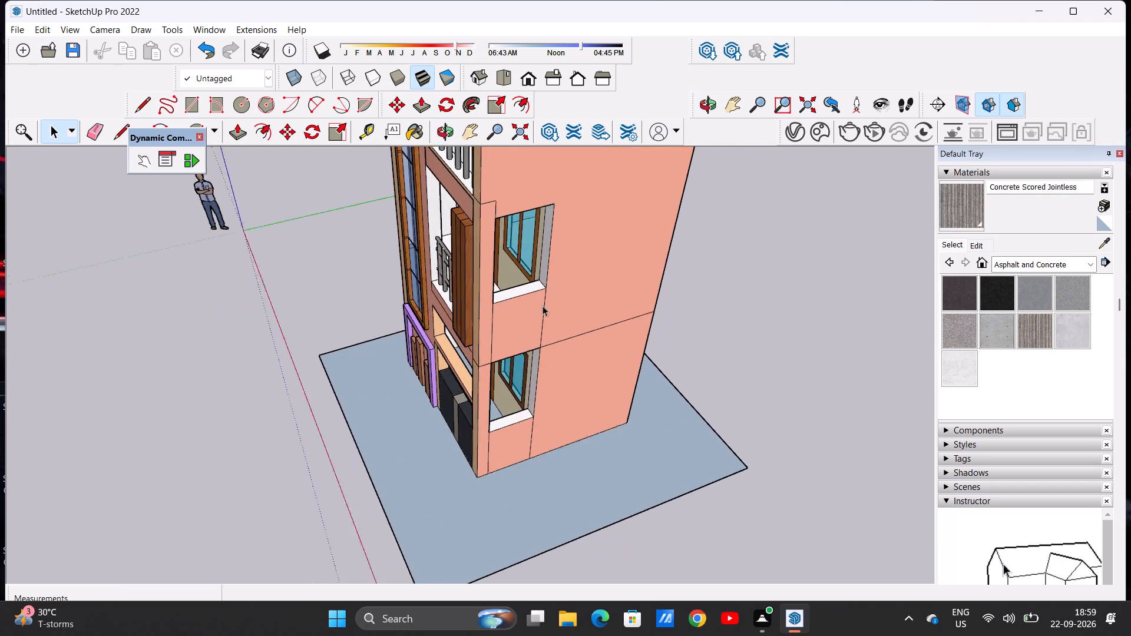
pyautogui.scroll(-11, 543, 306)
pyautogui.moveTo(474, 316); pyautogui.dragTo(615, 482, button='middle')
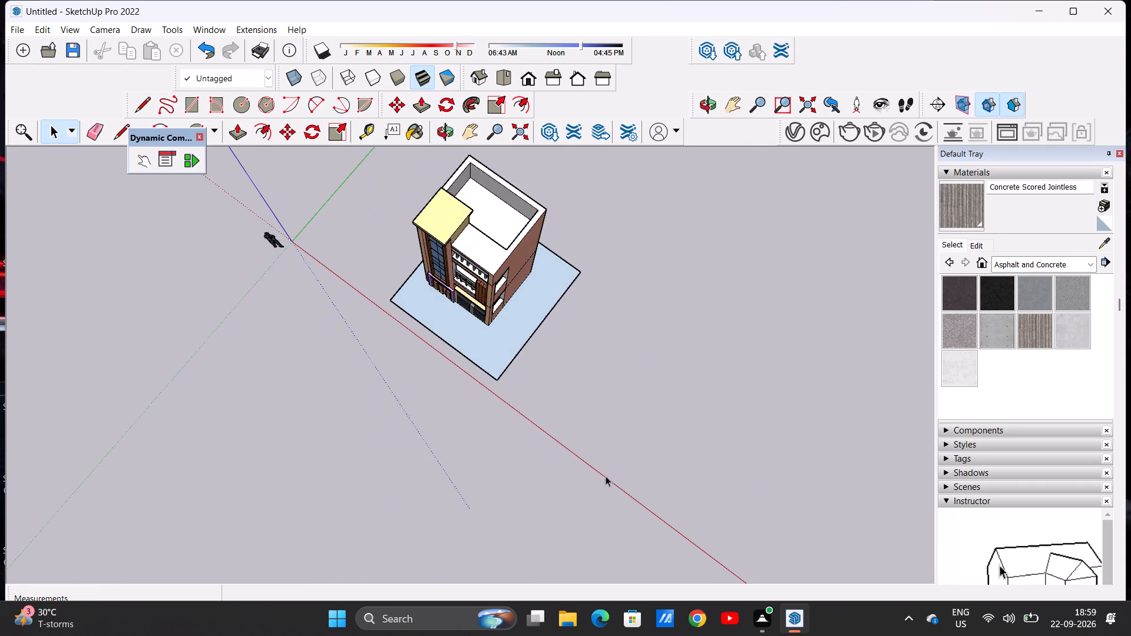
pyautogui.moveTo(458, 365); pyautogui.dragTo(557, 158, button='middle')
pyautogui.scroll(3, 403, 320)
pyautogui.moveTo(413, 291); pyautogui.dragTo(500, 174, button='middle')
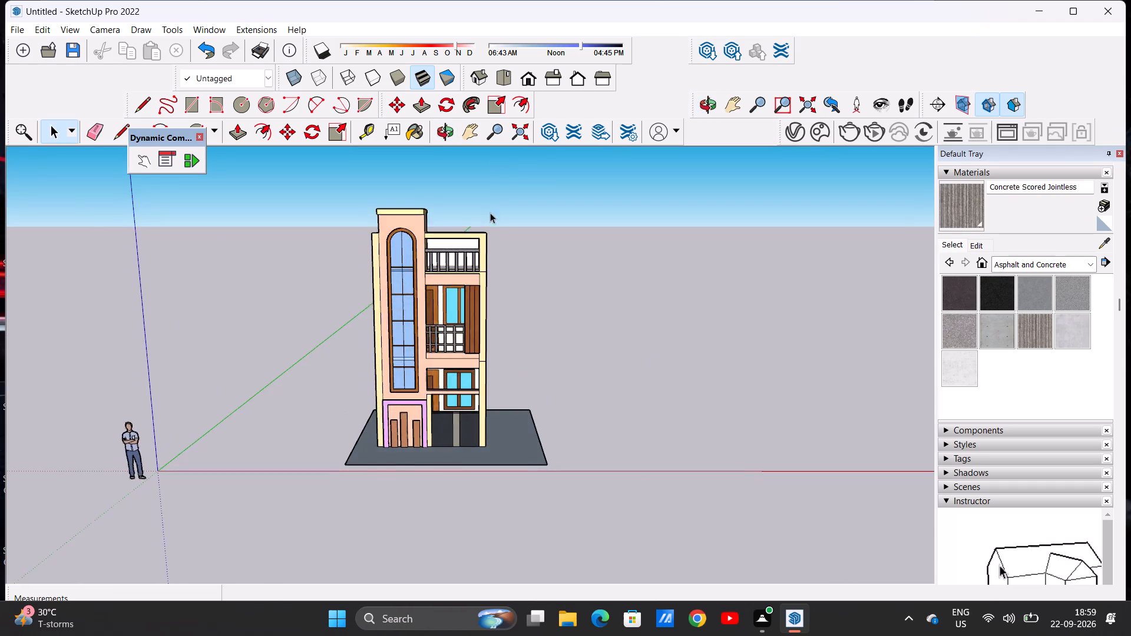
pyautogui.scroll(3, 480, 254)
pyautogui.moveTo(480, 254); pyautogui.dragTo(470, 371, button='middle')
pyautogui.scroll(-4, 451, 302)
pyautogui.moveTo(444, 277); pyautogui.dragTo(435, 358, button='middle')
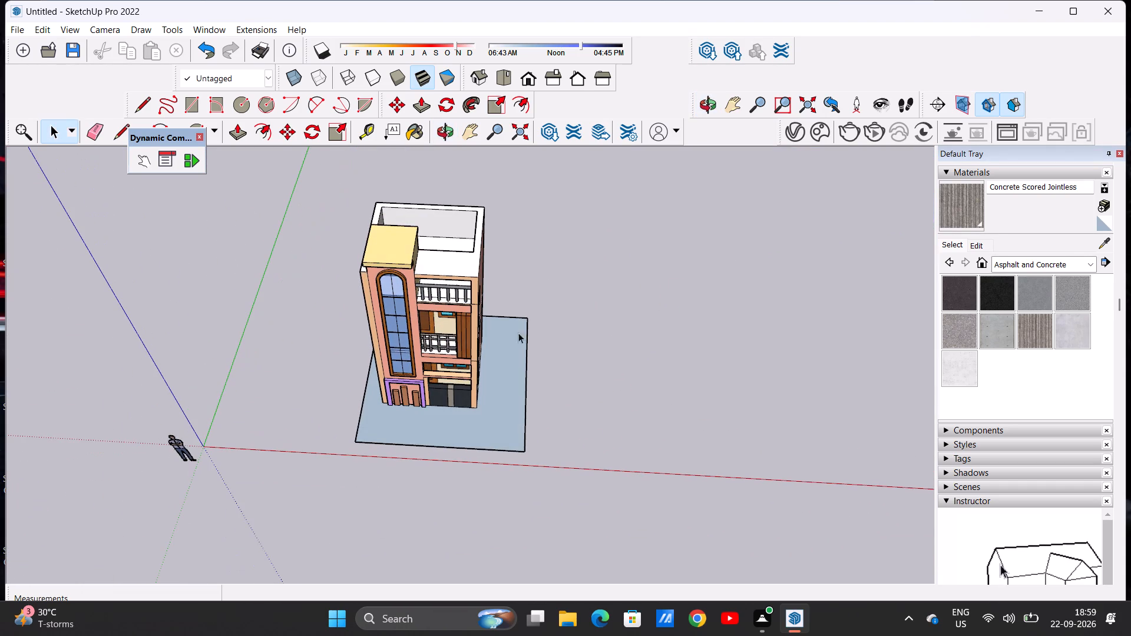
# Paint the white roof surface and parapet top of the house with Color D01 from the Colors collection.
pyautogui.click(1090, 261)
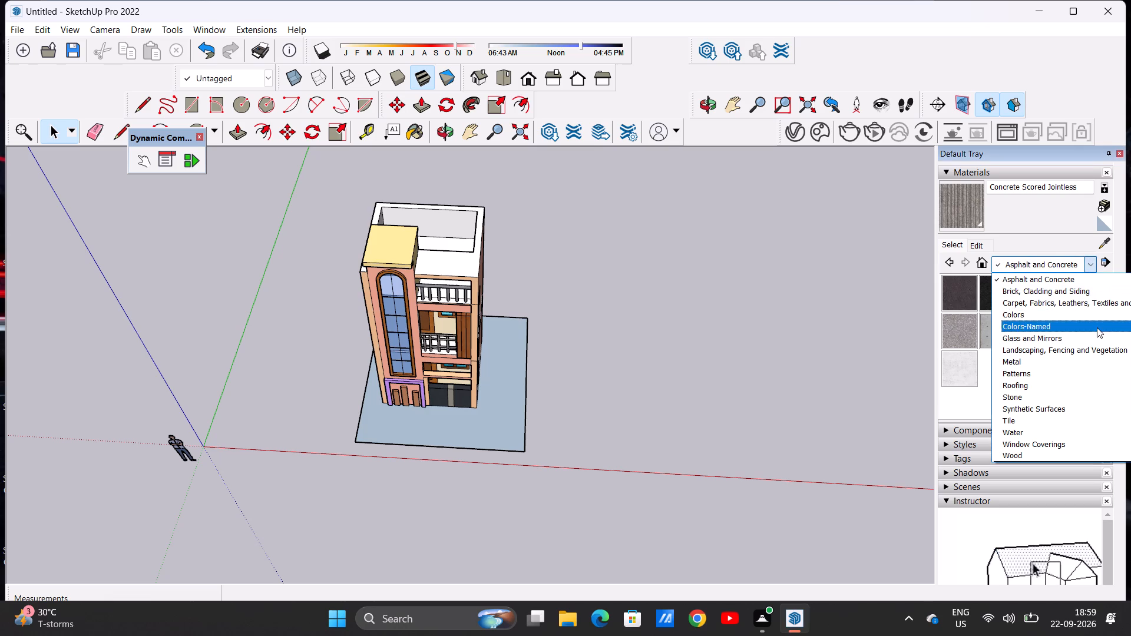
pyautogui.click(1093, 308)
pyautogui.click(1092, 266)
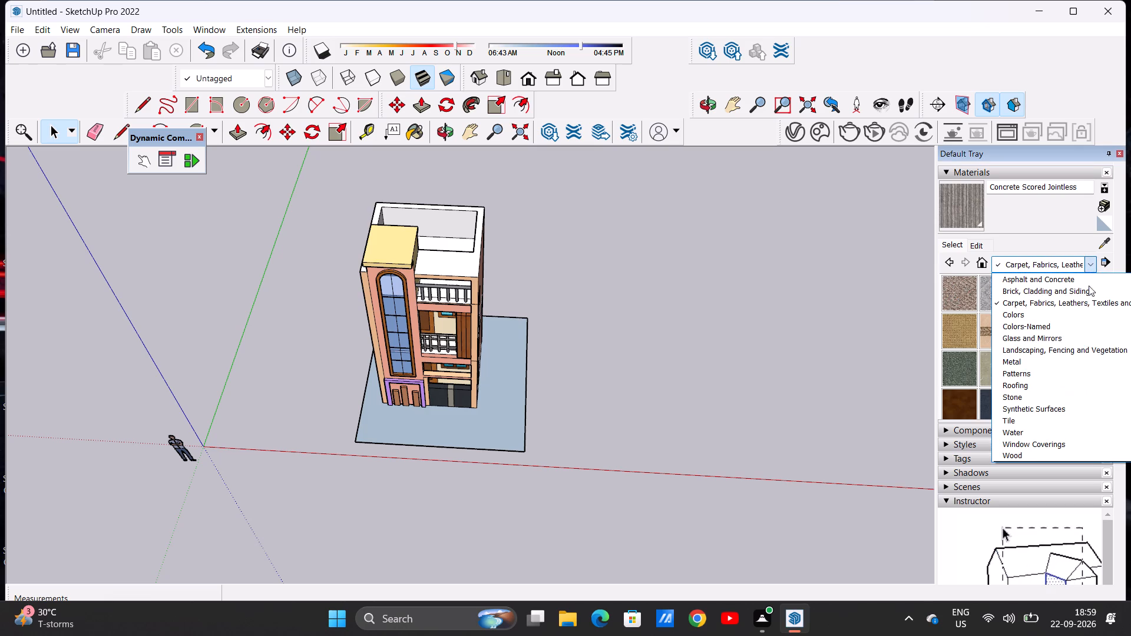
pyautogui.click(1095, 316)
pyautogui.scroll(-2, 1019, 362)
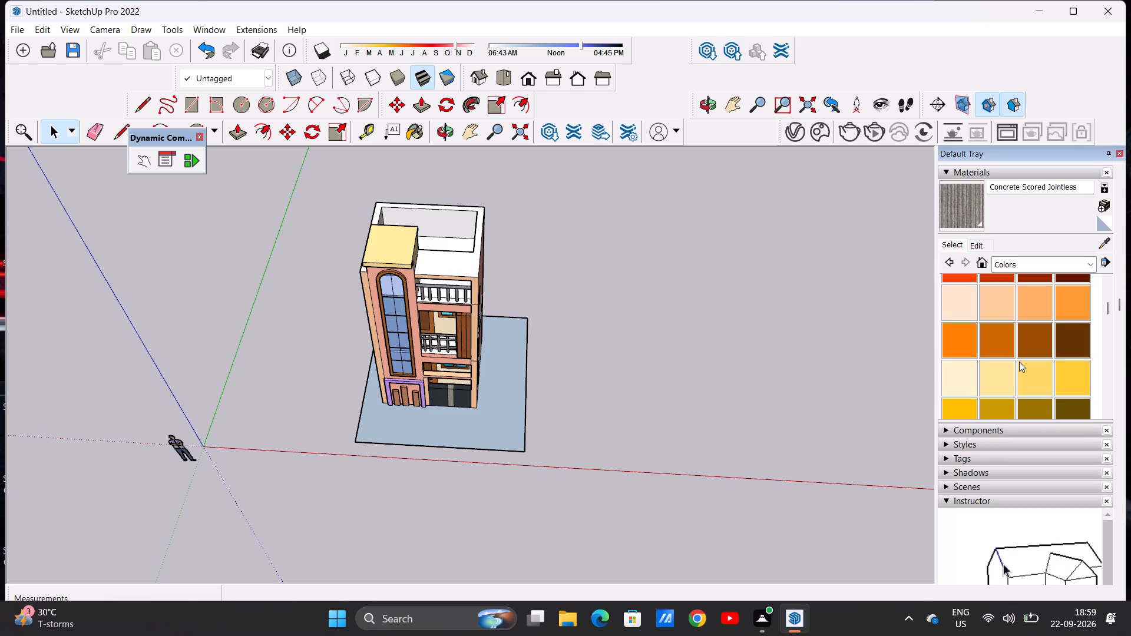
pyautogui.click(958, 382)
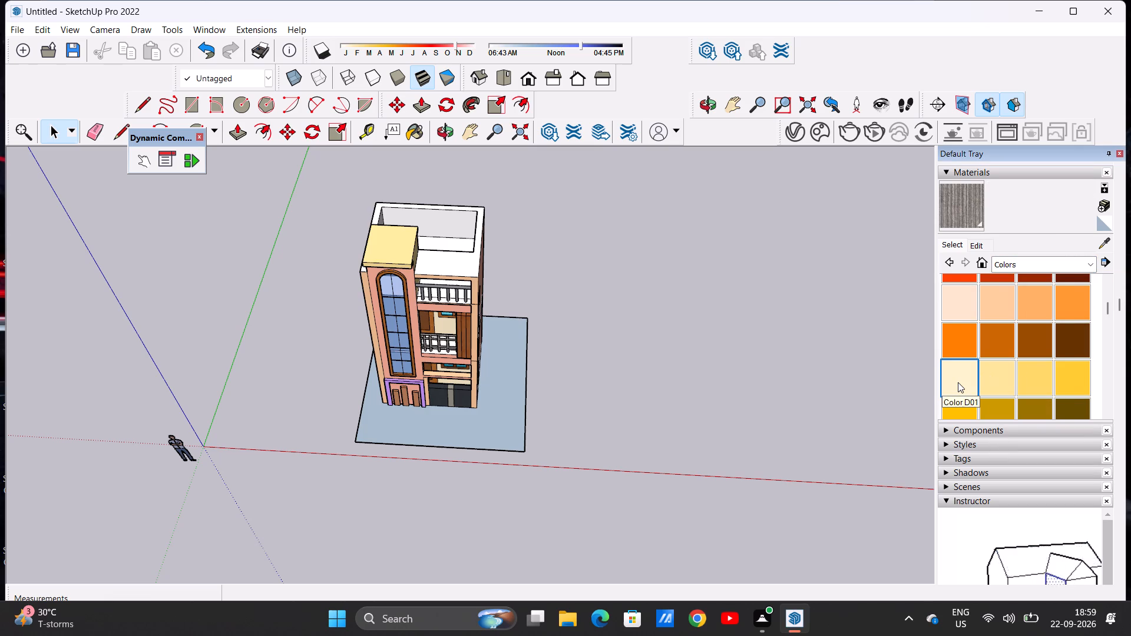
pyautogui.scroll(-1, 378, 176)
pyautogui.scroll(5, 379, 181)
pyautogui.scroll(4, 510, 283)
pyautogui.click(509, 302)
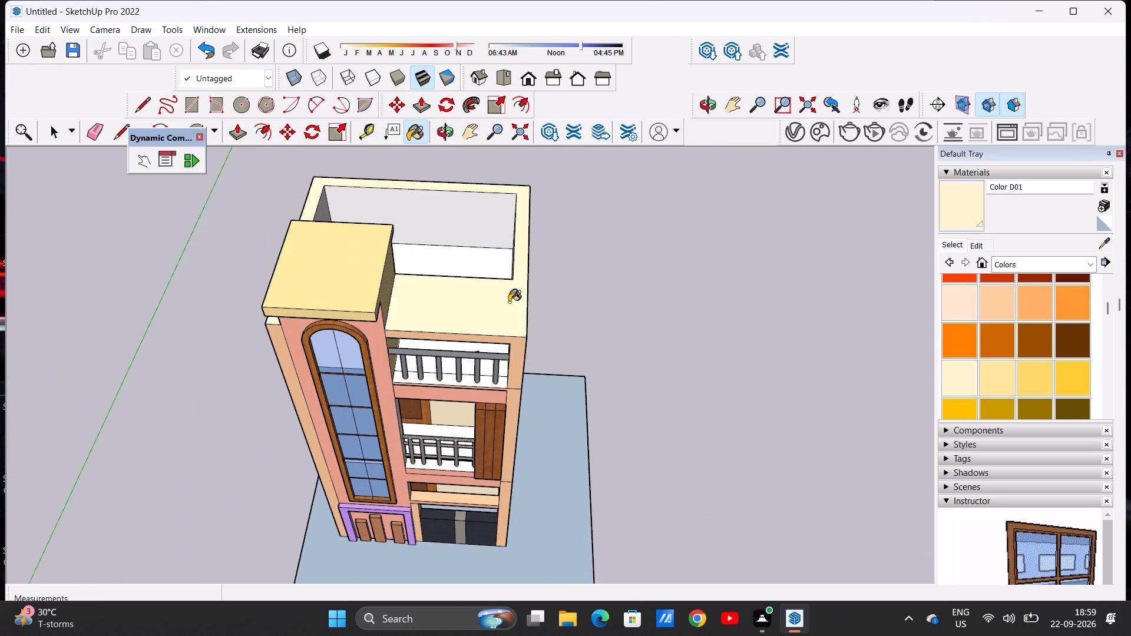
# Examine the repainted house from the front, both up close and from farther away.
pyautogui.scroll(-4, 507, 290)
pyautogui.moveTo(489, 332); pyautogui.dragTo(501, 143, button='middle')
pyautogui.scroll(3, 536, 337)
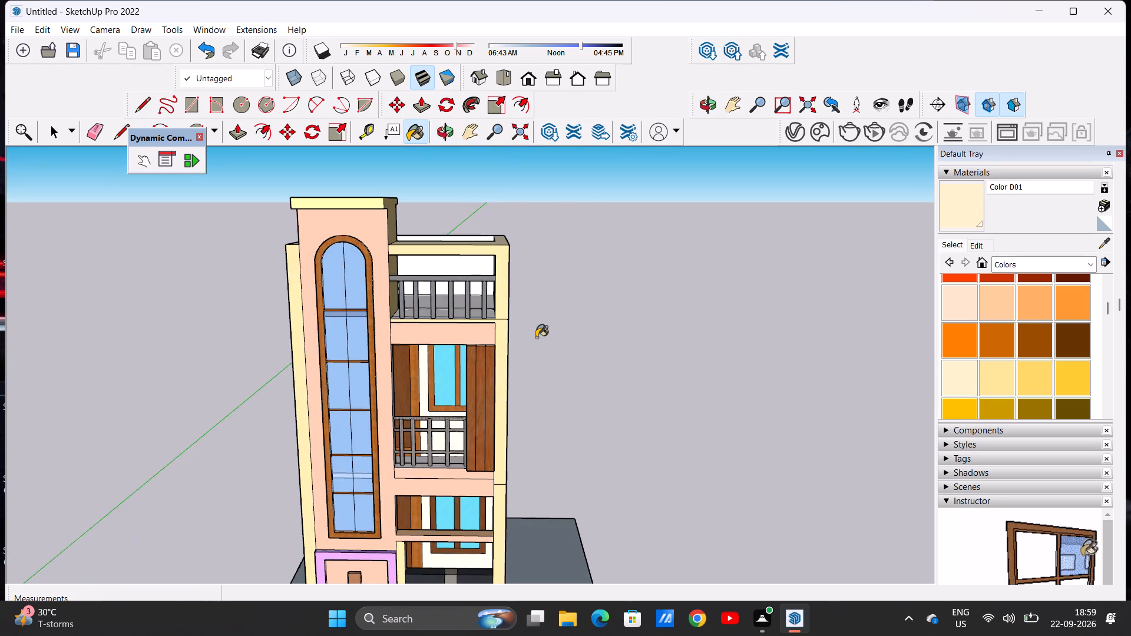
pyautogui.scroll(-4, 536, 337)
pyautogui.press('space')
pyautogui.moveTo(573, 441); pyautogui.dragTo(568, 373, button='middle')
pyautogui.scroll(-7, 567, 373)
pyautogui.moveTo(487, 501); pyautogui.dragTo(462, 578, button='middle')
pyautogui.scroll(12, 460, 396)
pyautogui.scroll(-11, 465, 420)
pyautogui.scroll(1, 469, 435)
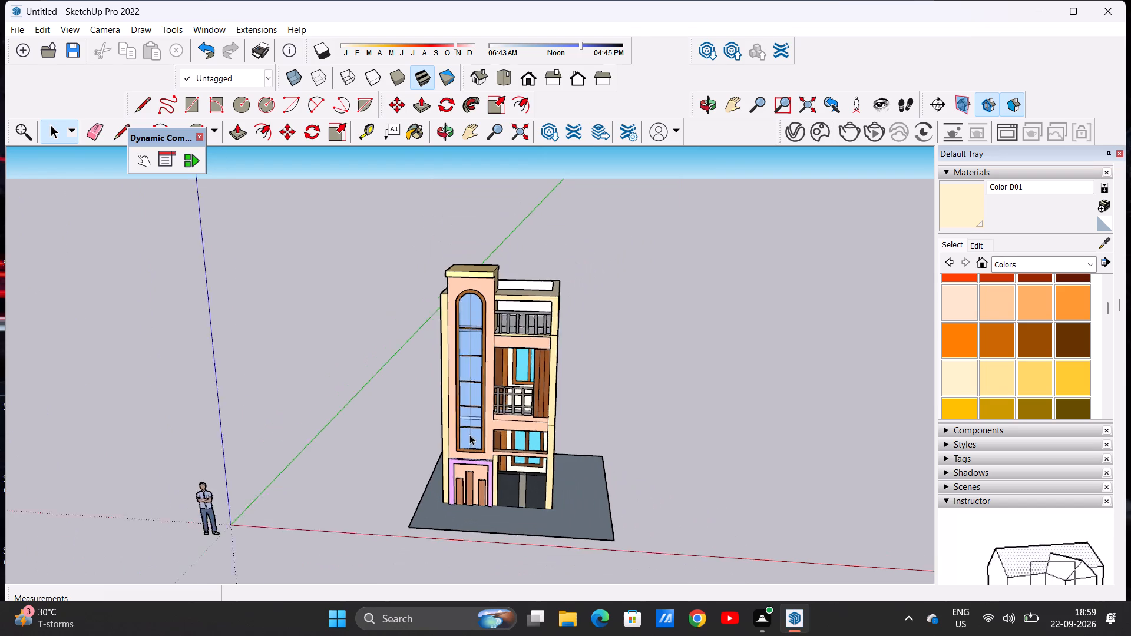
pyautogui.scroll(4, 469, 435)
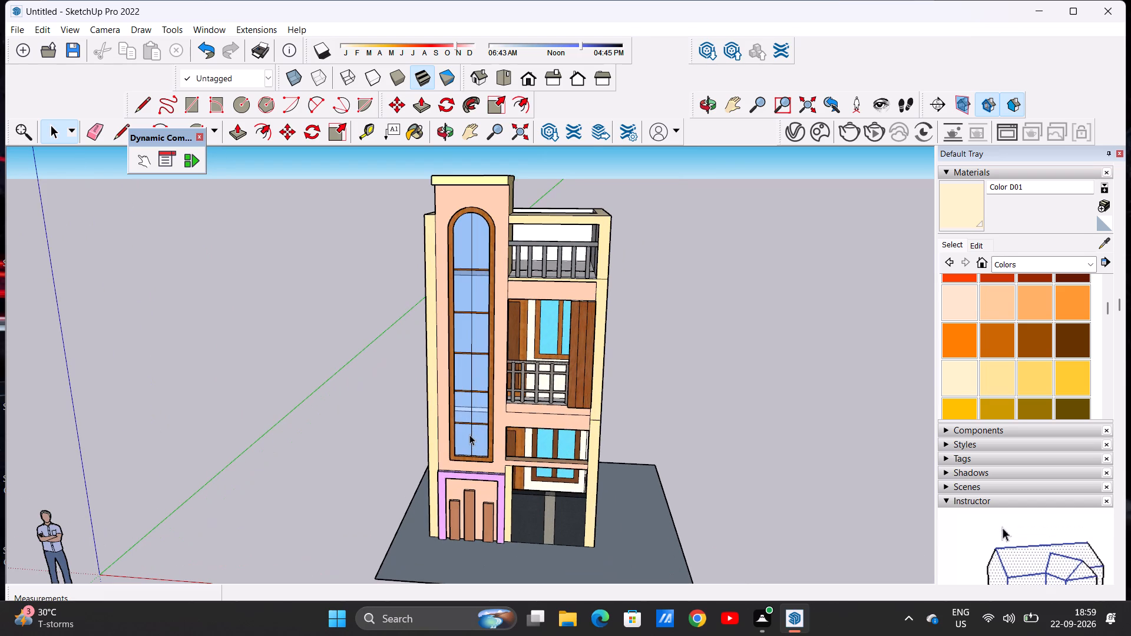
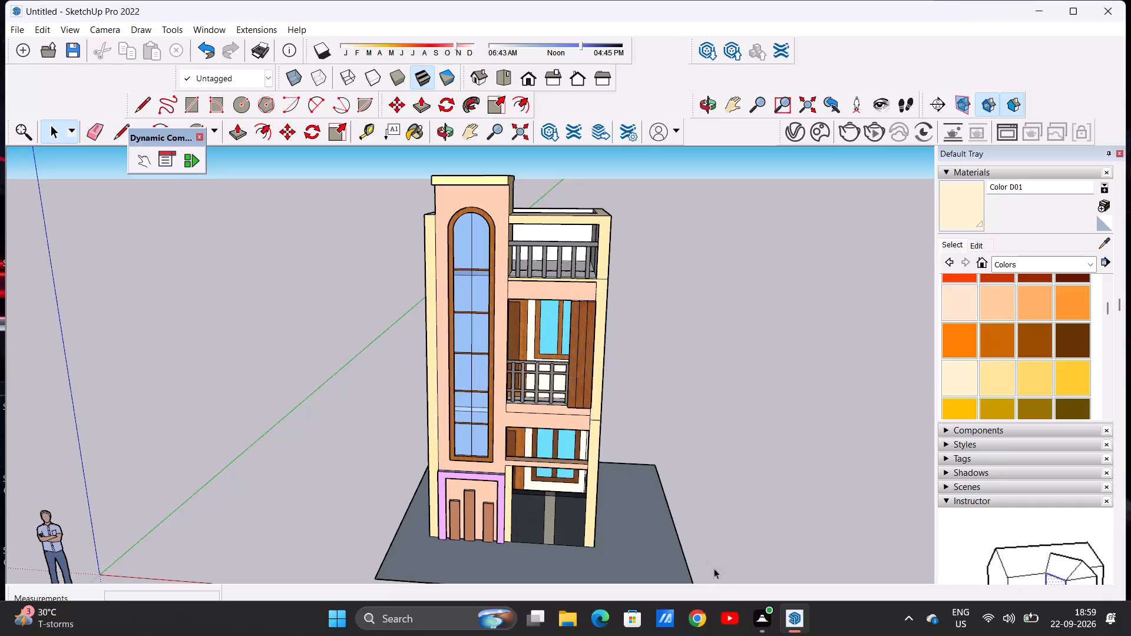
# Examine the whole house from the front and side, finishing on an angled front view of the building on its base.
pyautogui.scroll(-5, 583, 380)
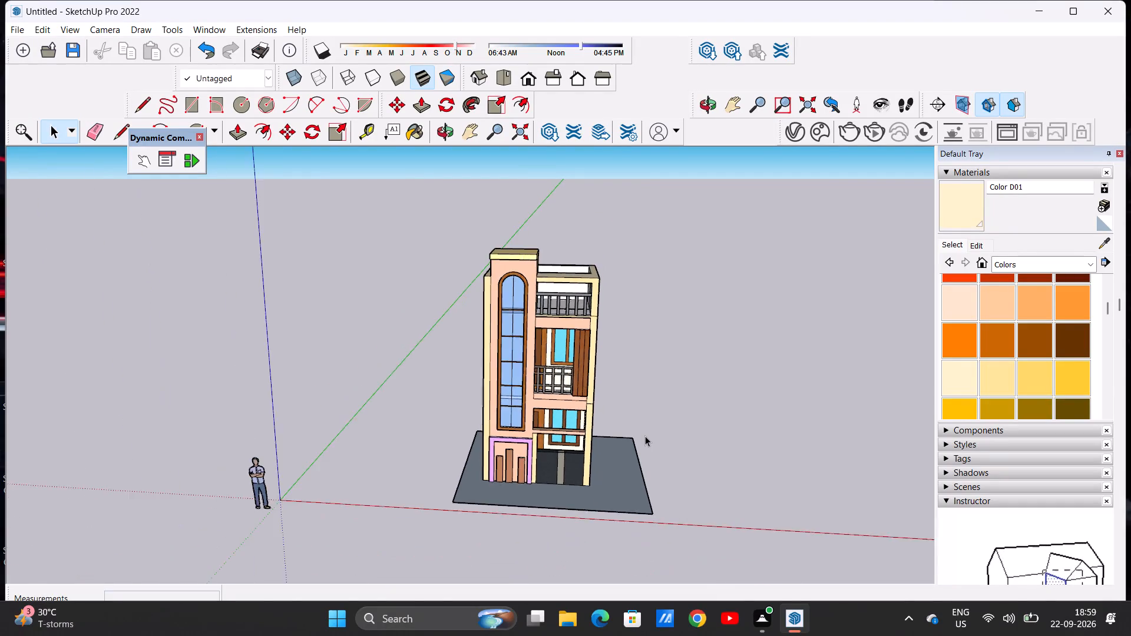
pyautogui.scroll(5, 646, 436)
pyautogui.moveTo(646, 434); pyautogui.dragTo(426, 413, button='middle')
pyautogui.scroll(-9, 419, 409)
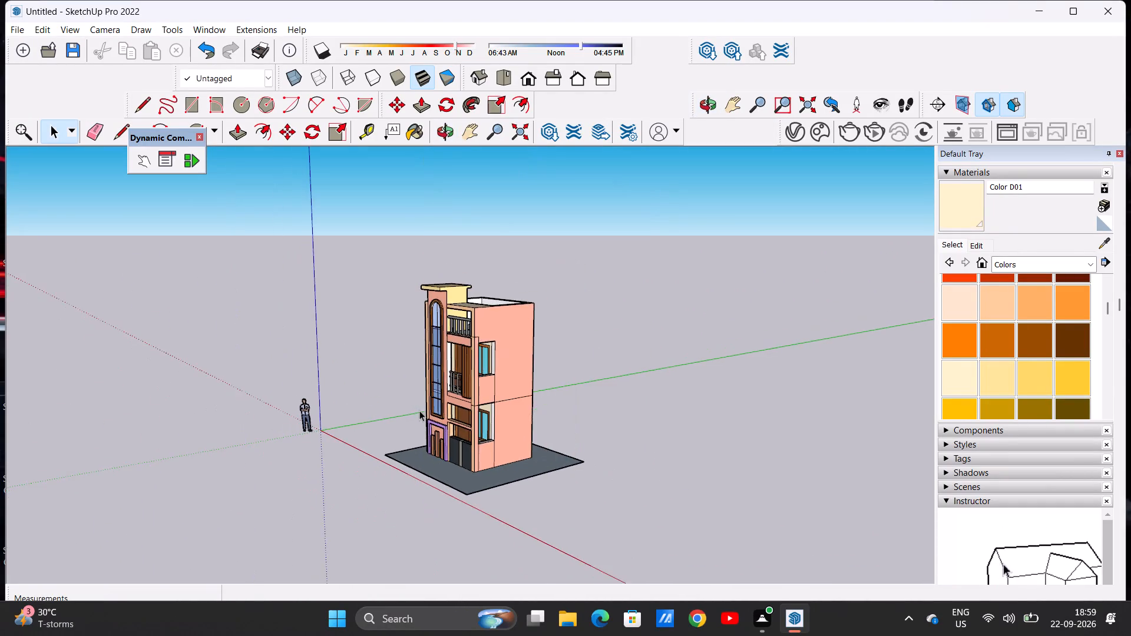
pyautogui.moveTo(419, 410); pyautogui.dragTo(940, 390, button='middle')
pyautogui.moveTo(869, 413); pyautogui.dragTo(541, 482, button='middle')
pyautogui.scroll(4, 496, 415)
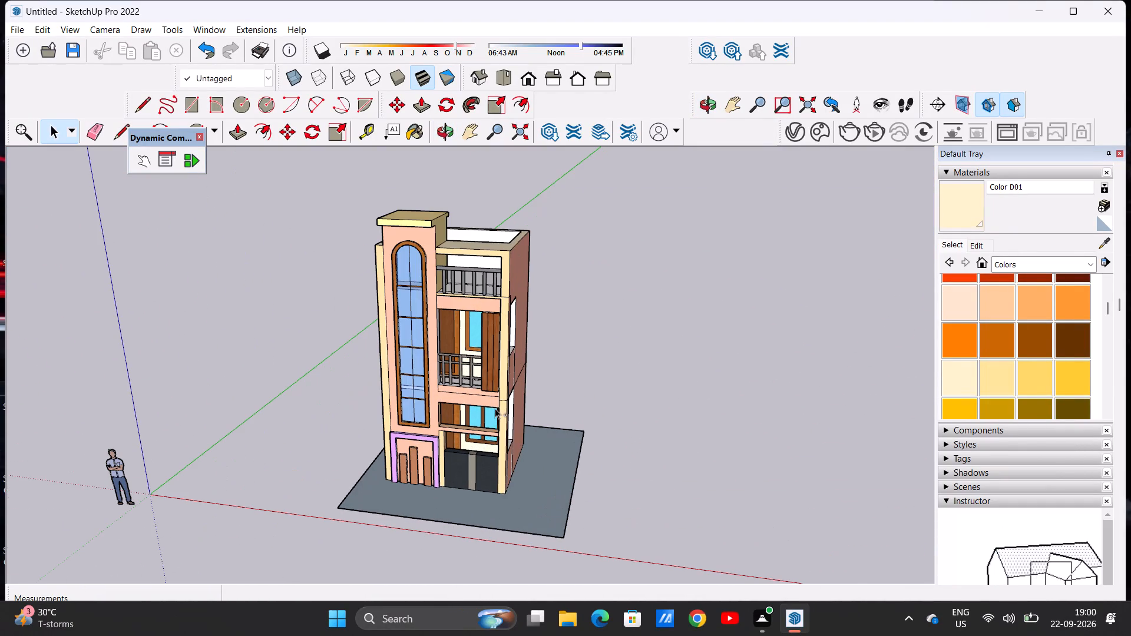
# Save the model as a SketchUp file named KAVYA in the Documents folder.
pyautogui.hotkey('ctrl', 's')
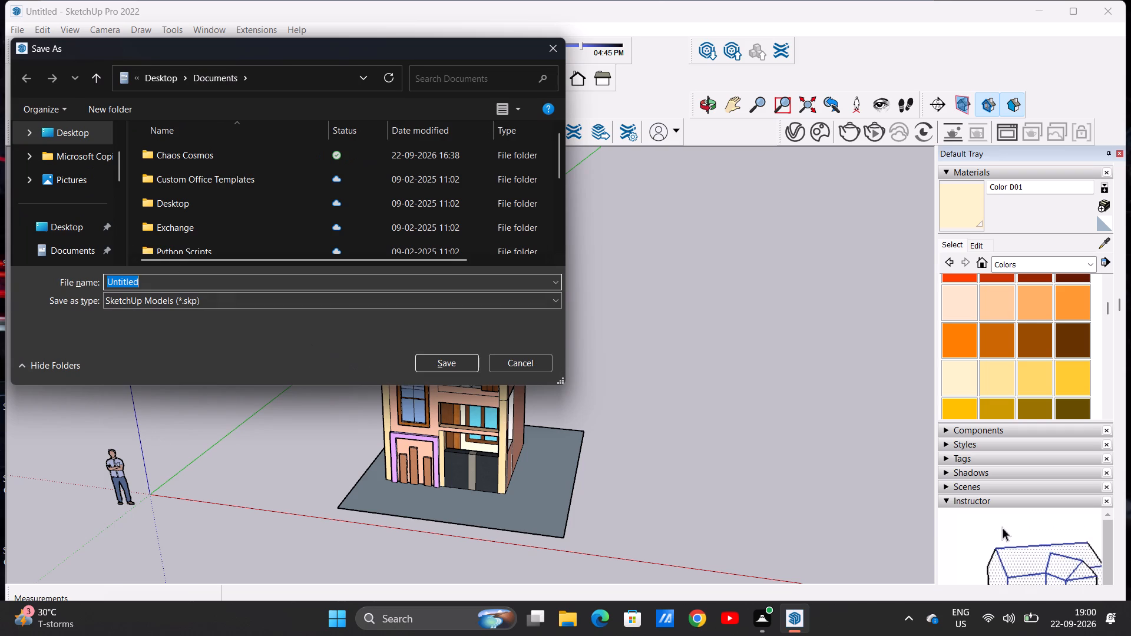
pyautogui.press('BackSpace')
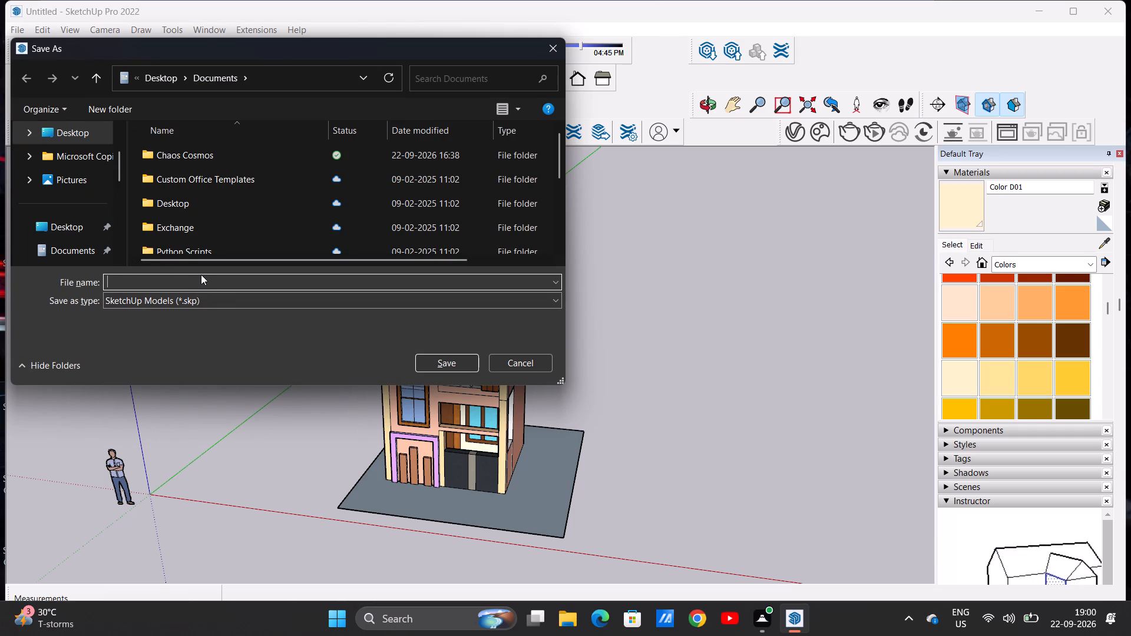
pyautogui.write('KAVYA')
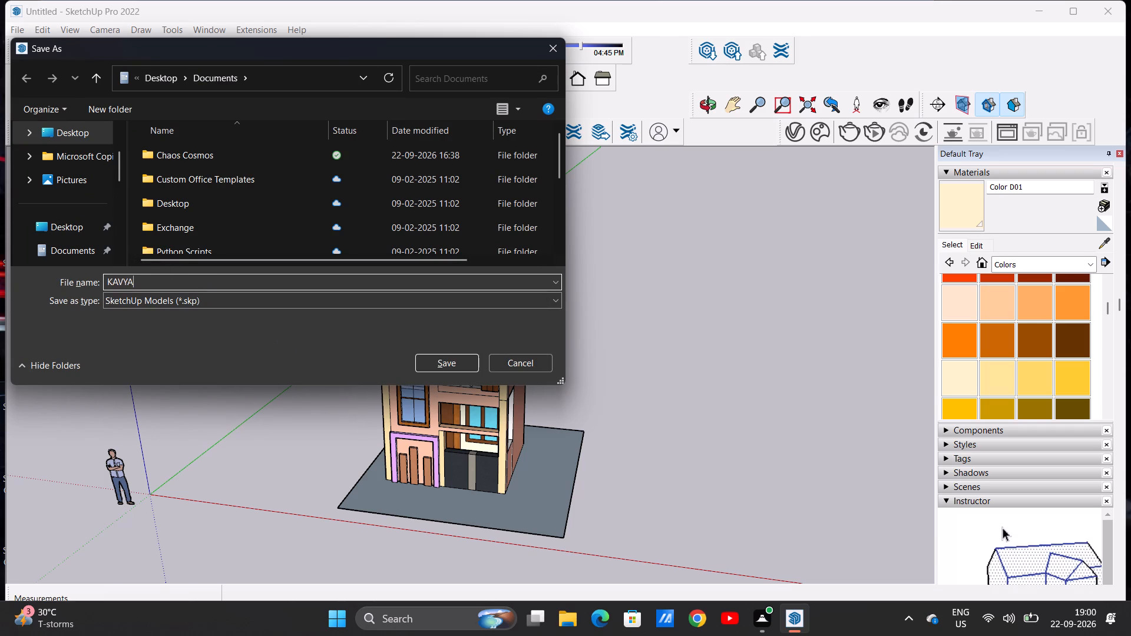
pyautogui.click(448, 364)
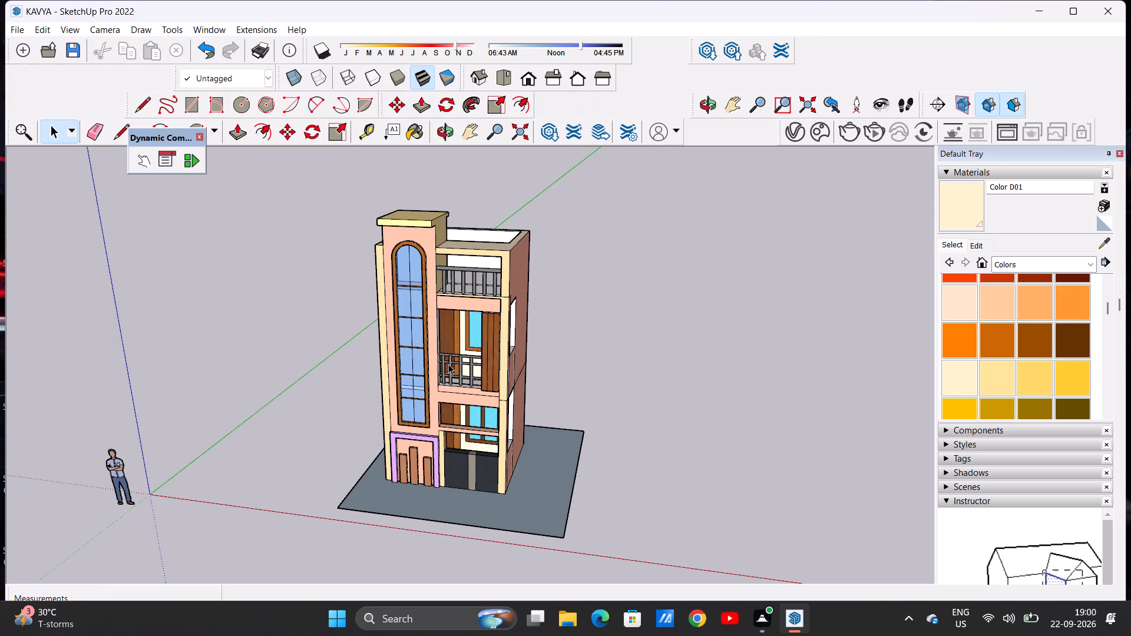
# Export the current view as a 2D JPEG image named KAVYA PDF to the Documents folder.
pyautogui.click(15, 29)
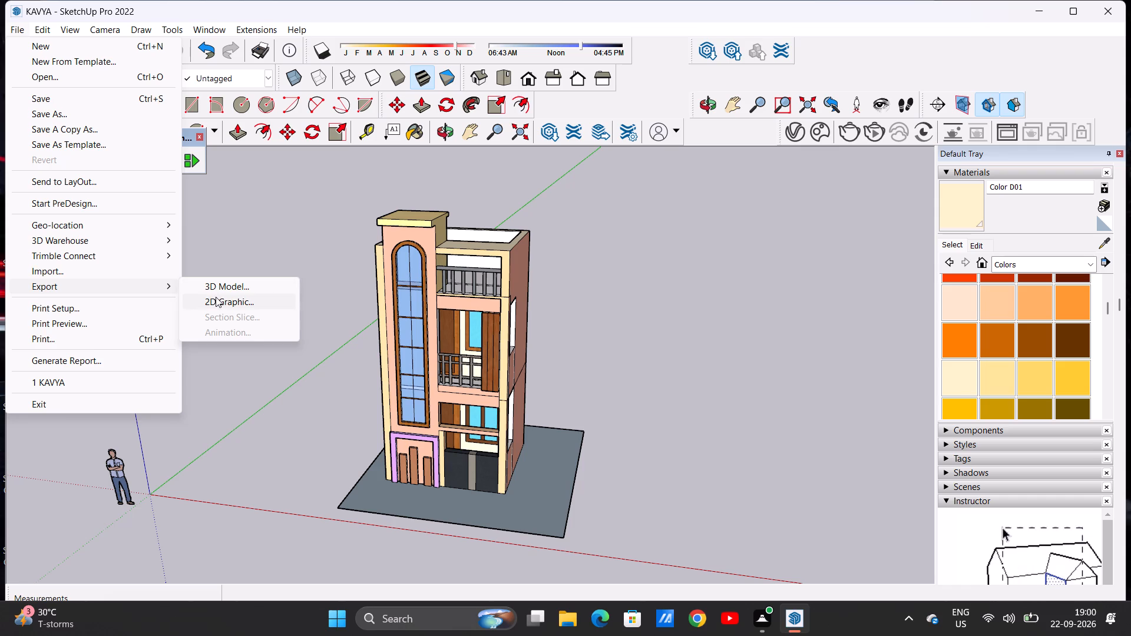
pyautogui.click(216, 297)
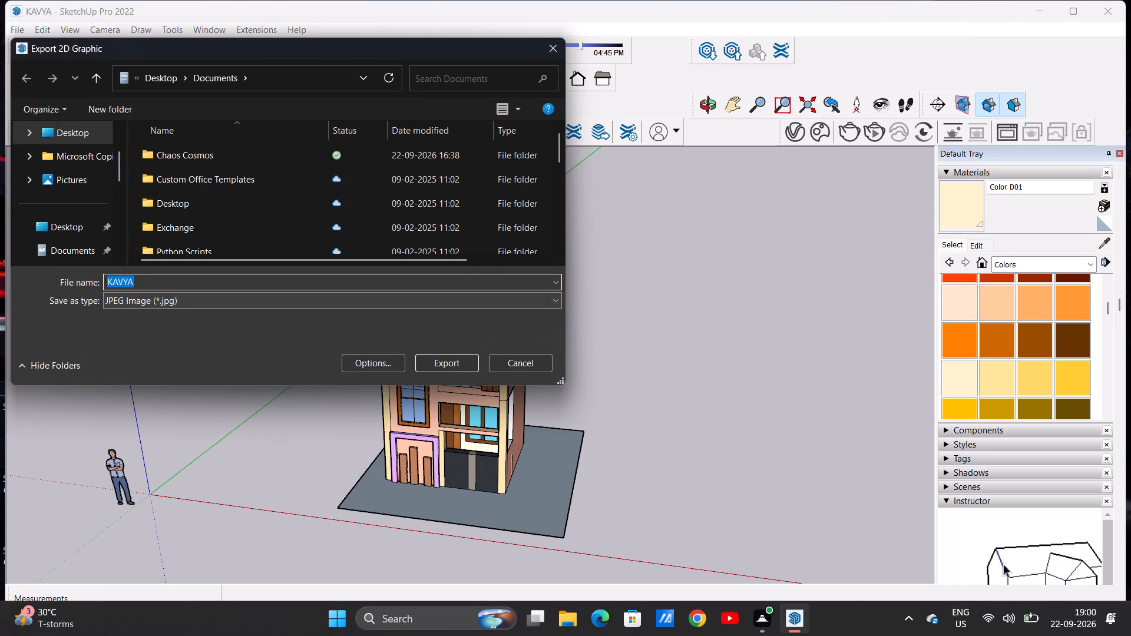
pyautogui.click(187, 276)
pyautogui.press('space')
pyautogui.write('PEDF')
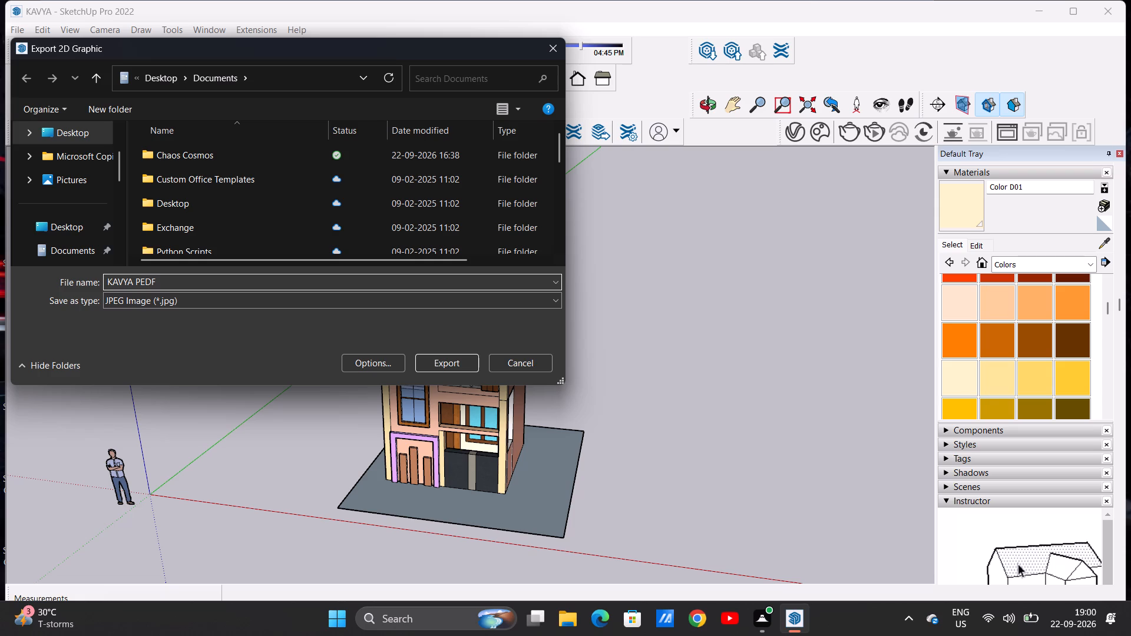
pyautogui.press('BackSpace')
pyautogui.press('BackSpace')
pyautogui.press('BackSpace')
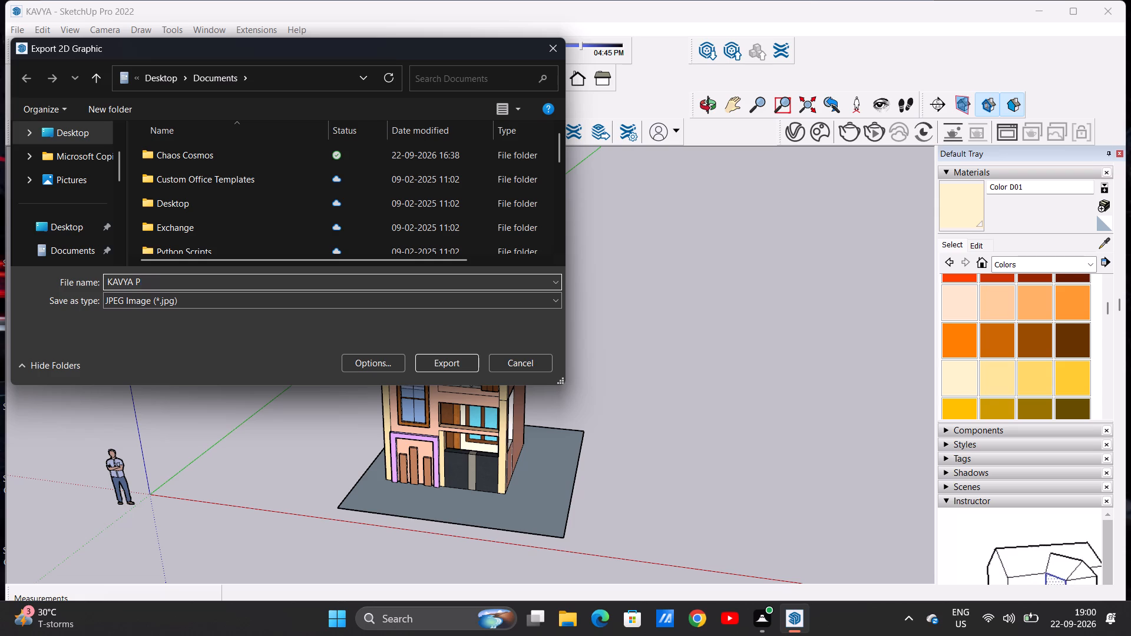
pyautogui.write('DF')
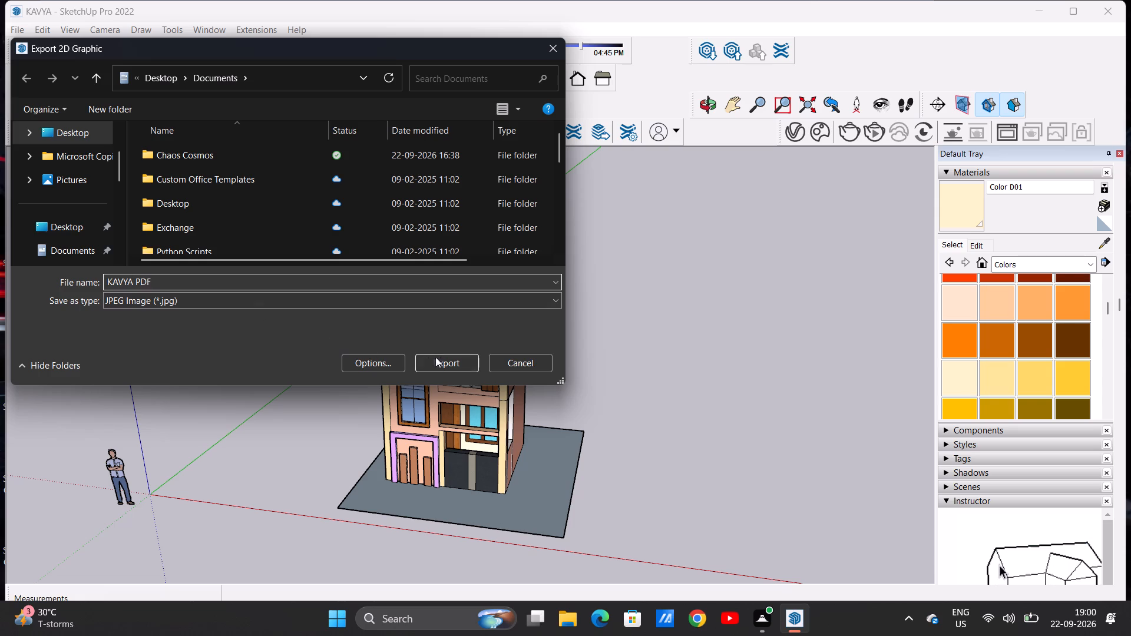
pyautogui.click(446, 361)
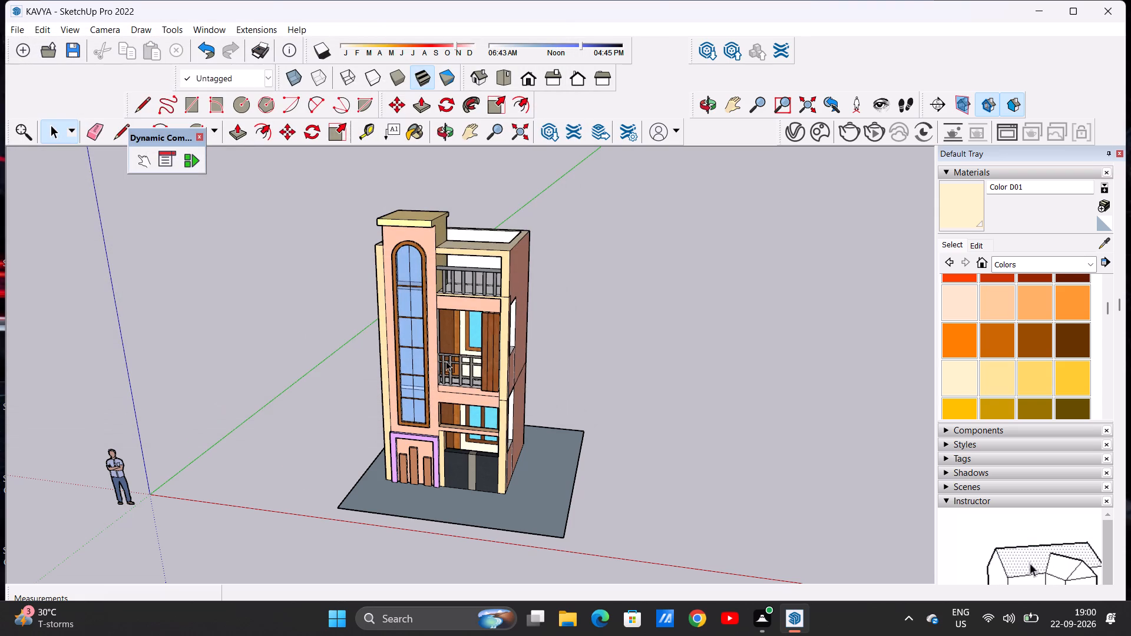